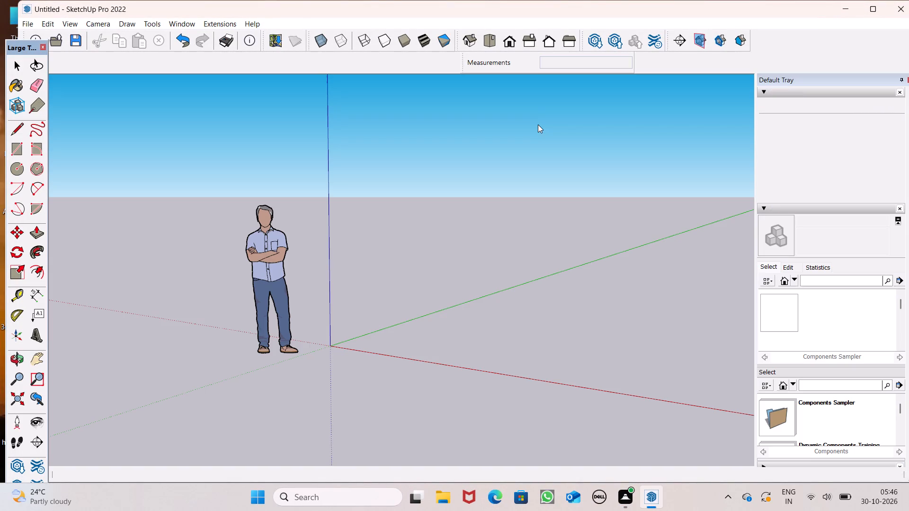
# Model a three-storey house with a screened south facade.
# Draw a 50' by 55' rectangle on the ground plane in top view, beyond the origin.
pyautogui.click(489, 36)
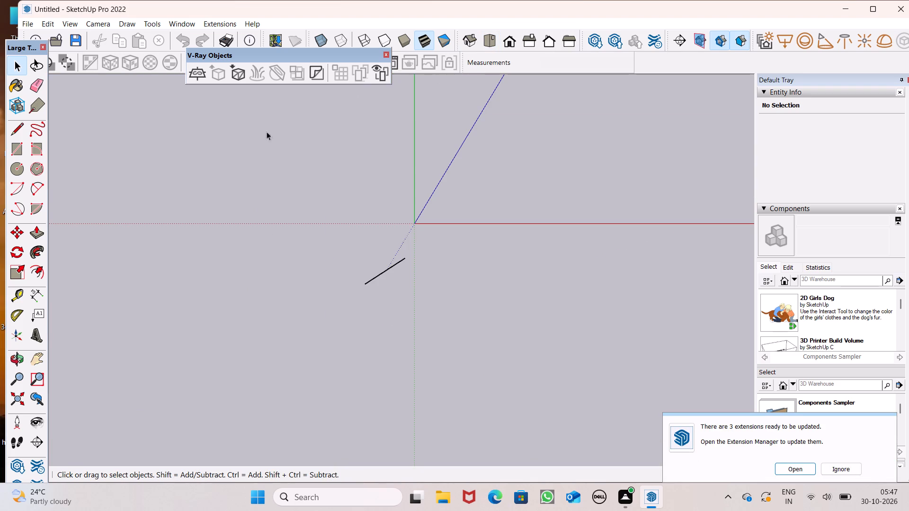
pyautogui.scroll(-7, 186, 148)
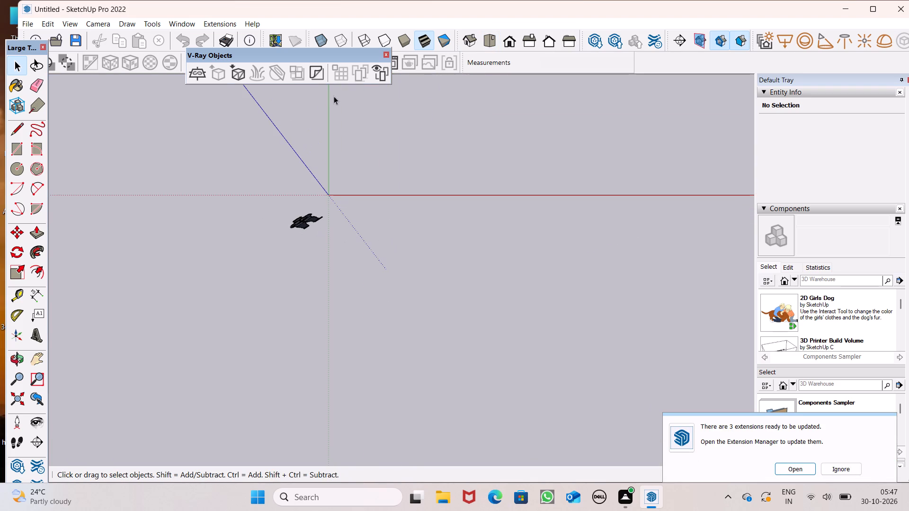
pyautogui.scroll(6, 345, 99)
pyautogui.scroll(-8, 252, 140)
pyautogui.scroll(-8, 58, 269)
pyautogui.scroll(-8, 127, 254)
pyautogui.scroll(7, 200, 150)
pyautogui.scroll(-8, 167, 364)
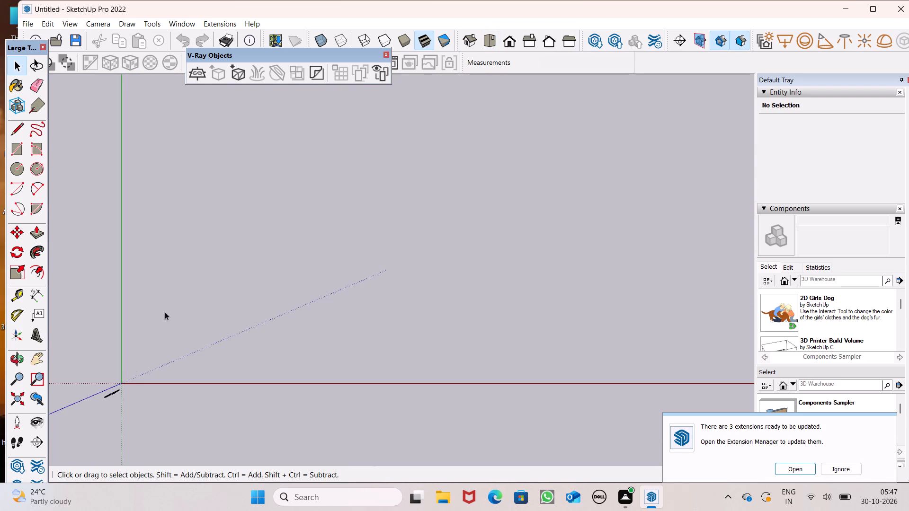
pyautogui.scroll(1, 185, 239)
pyautogui.scroll(-5, 178, 239)
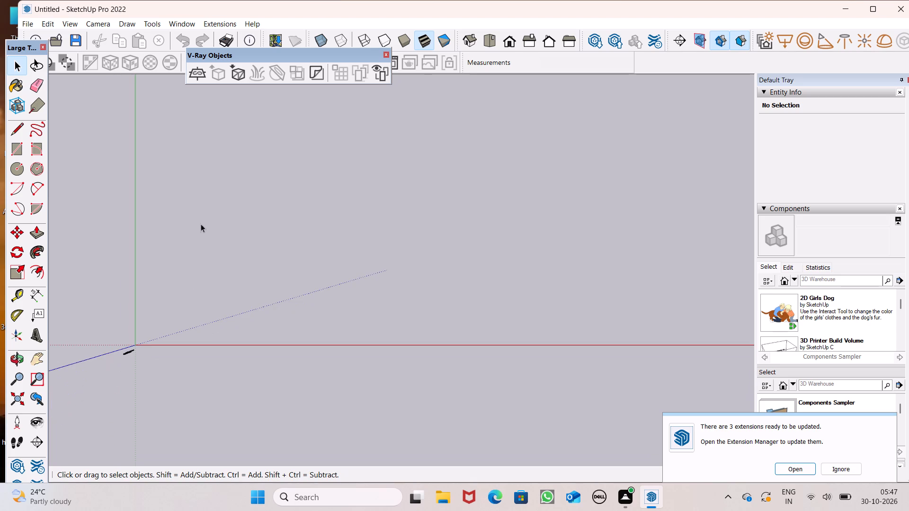
pyautogui.scroll(1, 214, 216)
pyautogui.scroll(-4, 214, 216)
pyautogui.scroll(2, 299, 190)
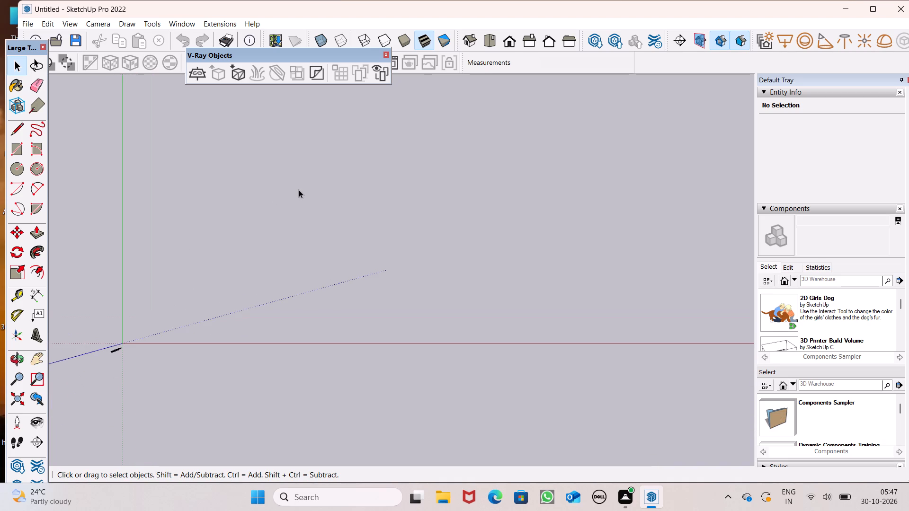
pyautogui.scroll(2, 213, 106)
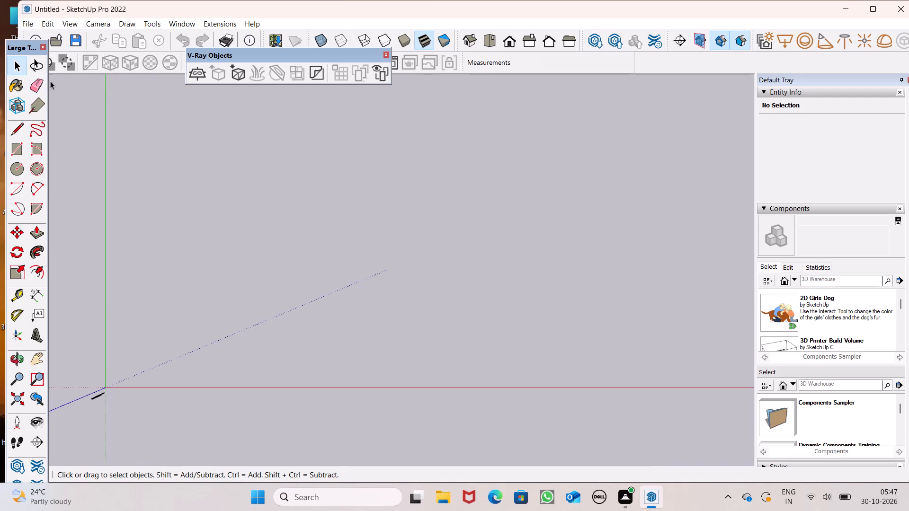
pyautogui.click(14, 150)
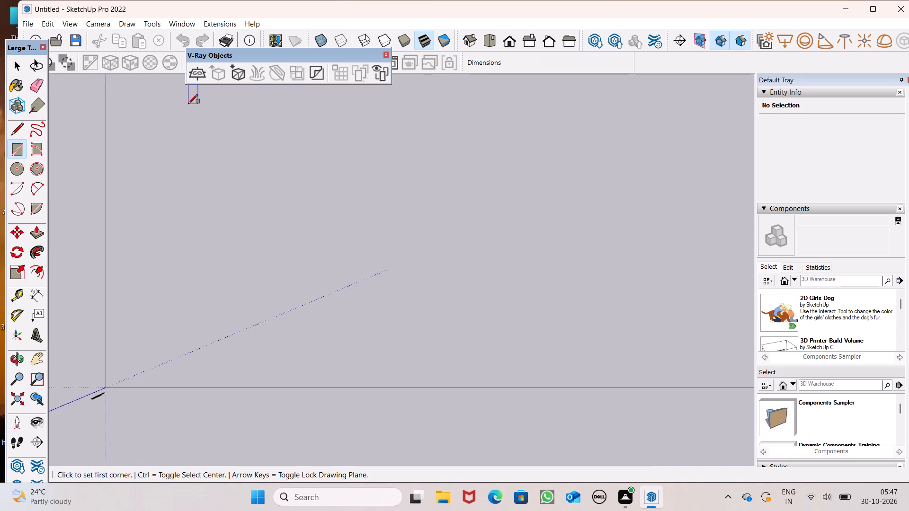
pyautogui.click(188, 103)
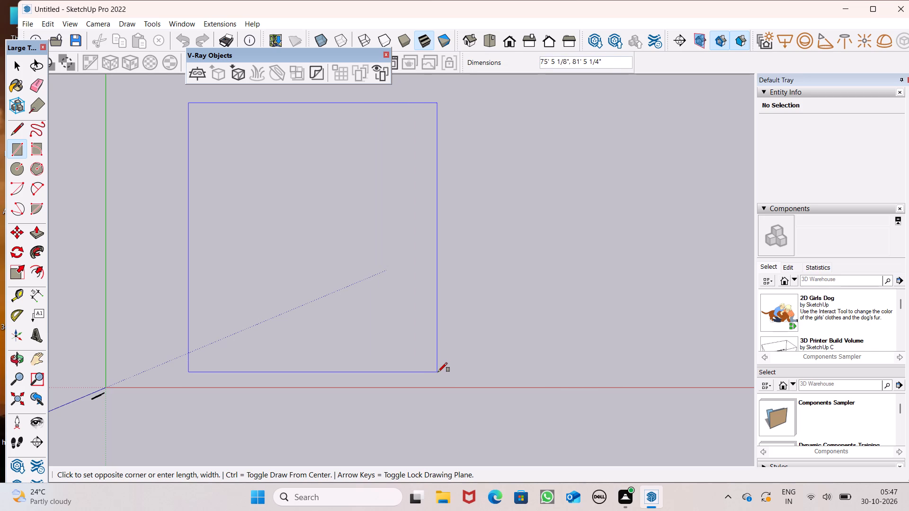
pyautogui.press('F18')
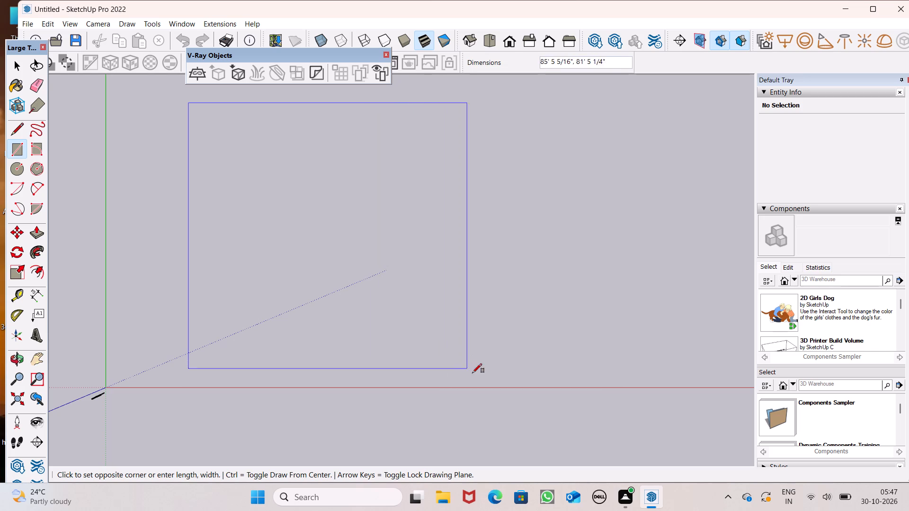
pyautogui.press('F18')
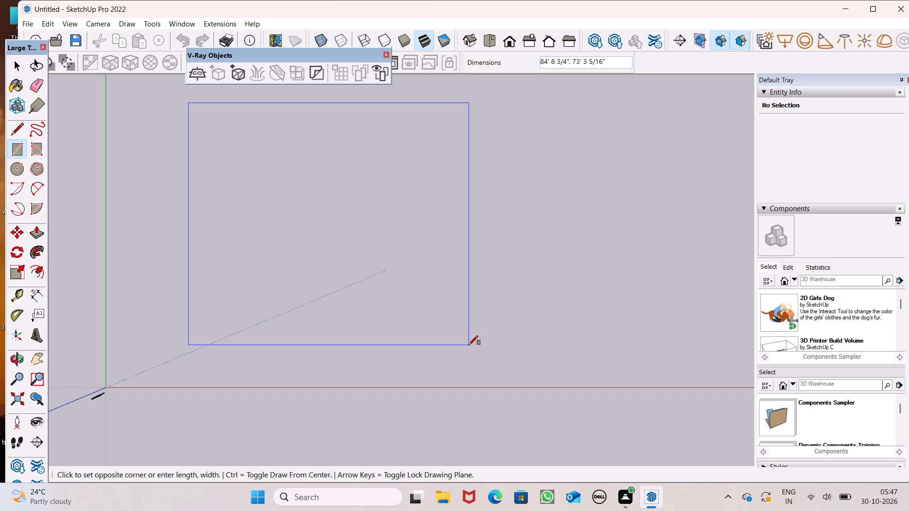
pyautogui.write("50',")
pyautogui.write("55'")
pyautogui.press('Return')
pyautogui.press('space')
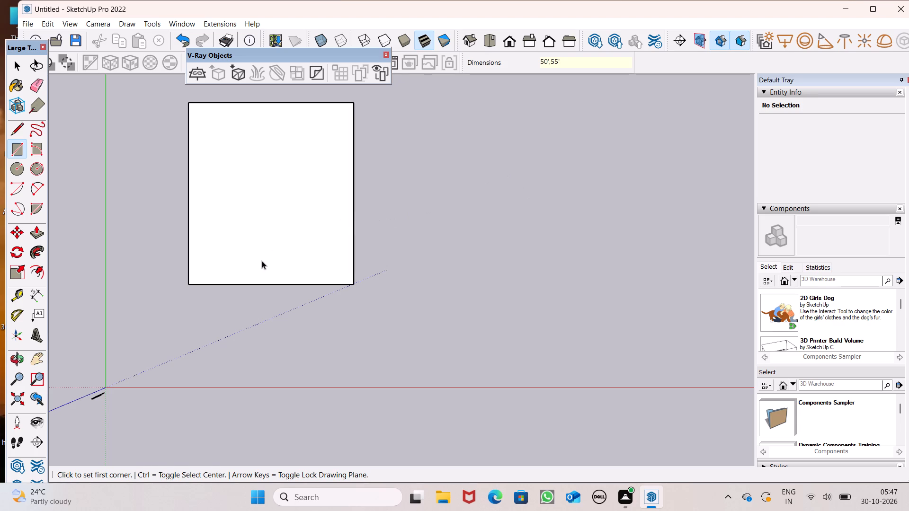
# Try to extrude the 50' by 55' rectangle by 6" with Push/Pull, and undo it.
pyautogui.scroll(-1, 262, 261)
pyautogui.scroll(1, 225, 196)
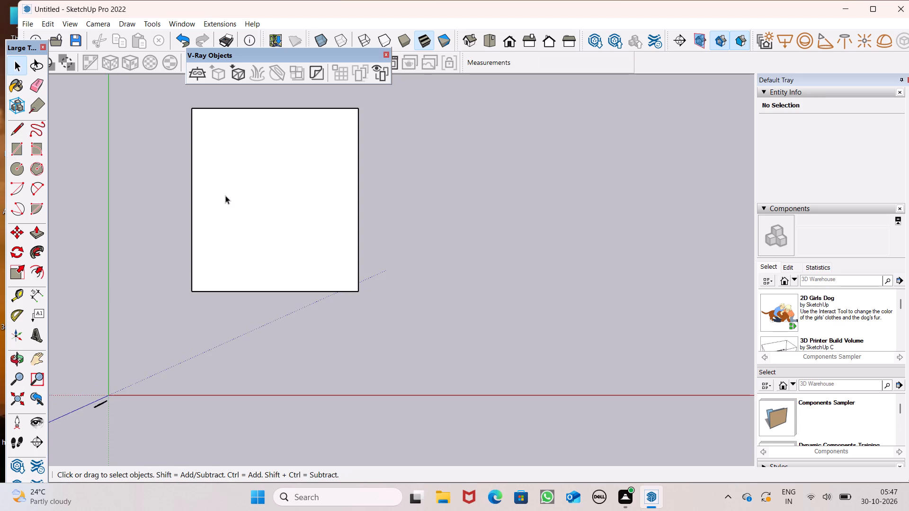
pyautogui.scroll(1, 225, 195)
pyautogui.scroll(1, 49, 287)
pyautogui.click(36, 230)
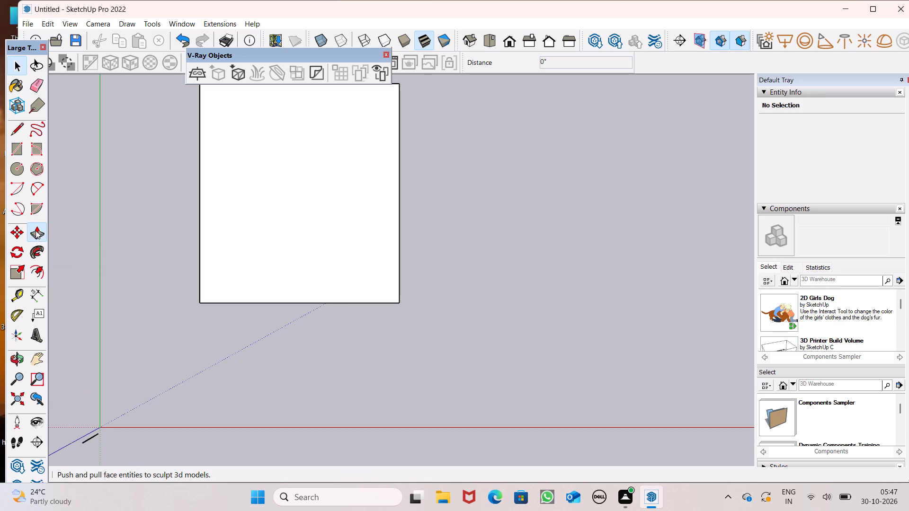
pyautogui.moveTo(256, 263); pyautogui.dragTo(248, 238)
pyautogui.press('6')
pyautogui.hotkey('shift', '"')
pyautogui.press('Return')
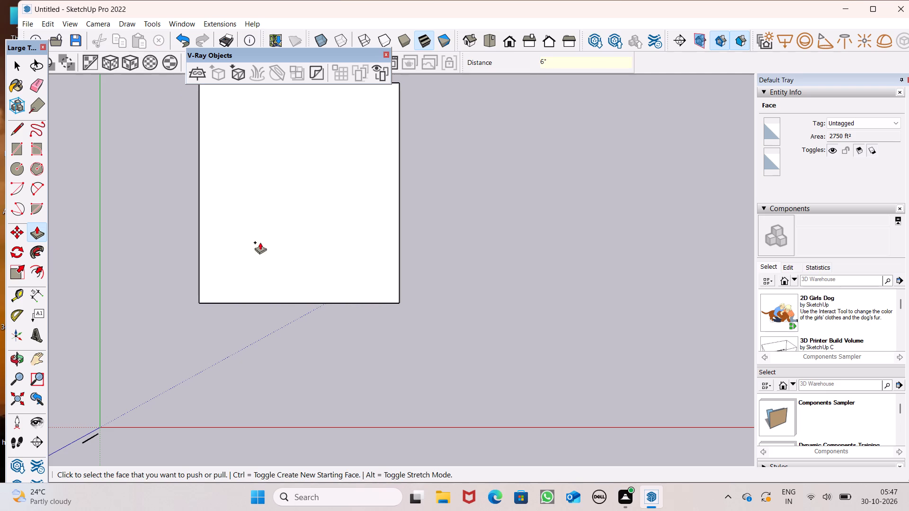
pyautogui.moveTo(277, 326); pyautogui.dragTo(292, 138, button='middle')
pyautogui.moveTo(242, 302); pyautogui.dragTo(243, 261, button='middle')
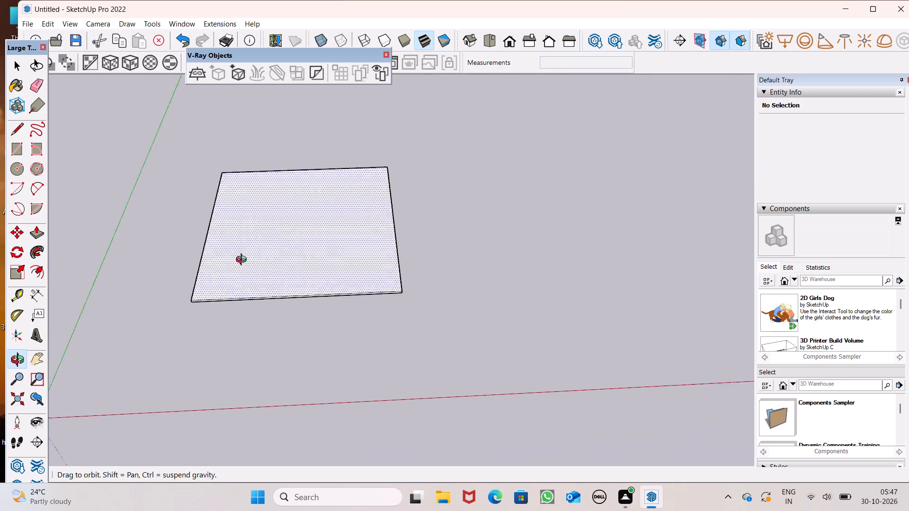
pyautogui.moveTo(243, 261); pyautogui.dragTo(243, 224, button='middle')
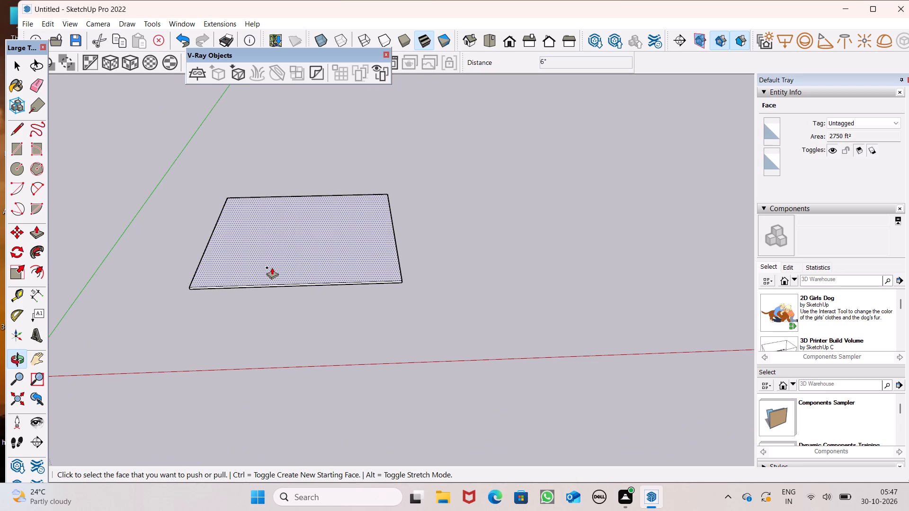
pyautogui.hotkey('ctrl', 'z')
# Extrude the rectangular face upward by 9" with Push/Pull to form the base slab.
pyautogui.moveTo(265, 271); pyautogui.dragTo(258, 247)
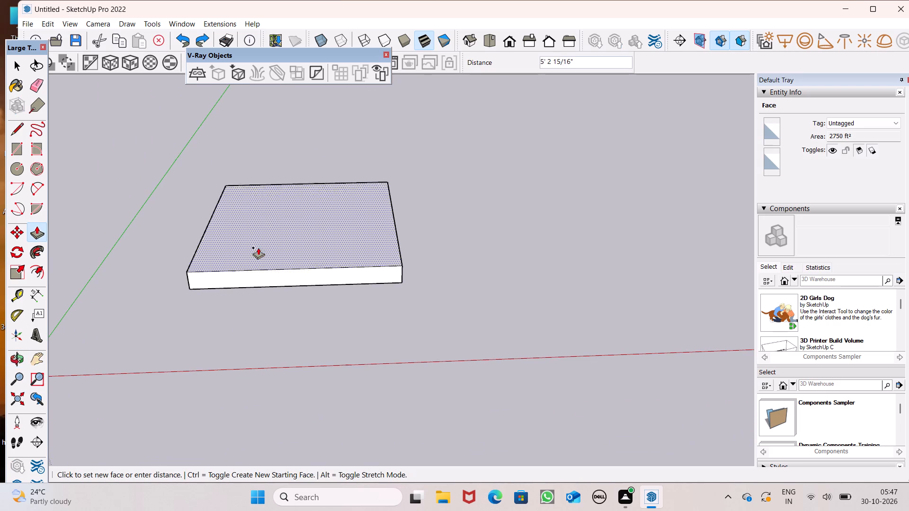
pyautogui.moveTo(258, 247); pyautogui.dragTo(254, 229)
pyautogui.write('9"')
pyautogui.moveTo(254, 229); pyautogui.dragTo(254, 229)
pyautogui.press('Return')
pyautogui.press('space')
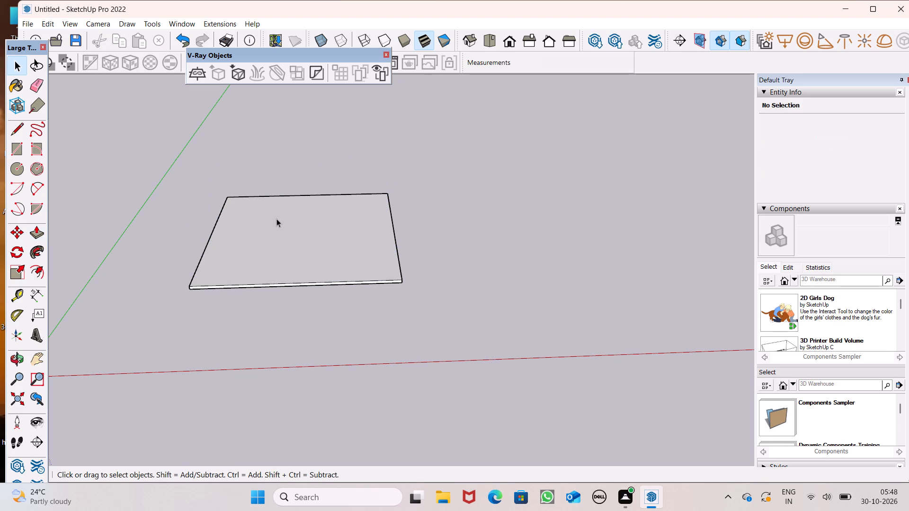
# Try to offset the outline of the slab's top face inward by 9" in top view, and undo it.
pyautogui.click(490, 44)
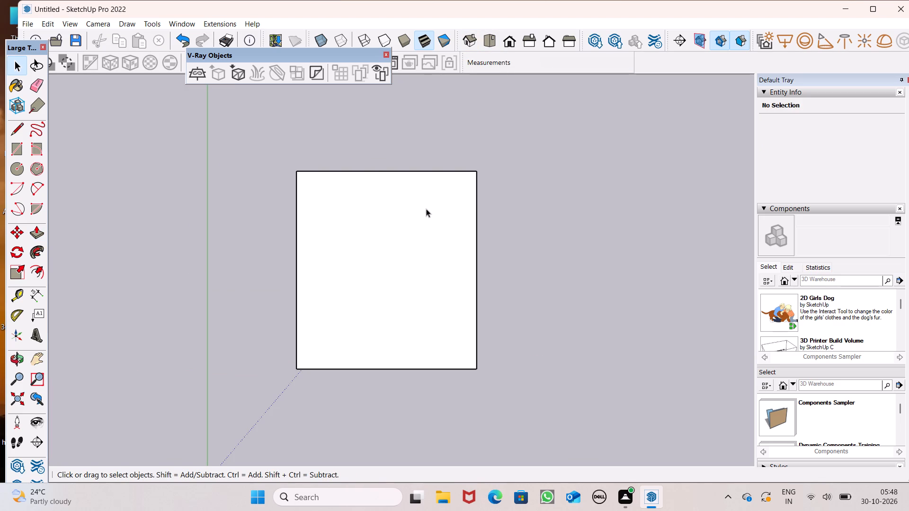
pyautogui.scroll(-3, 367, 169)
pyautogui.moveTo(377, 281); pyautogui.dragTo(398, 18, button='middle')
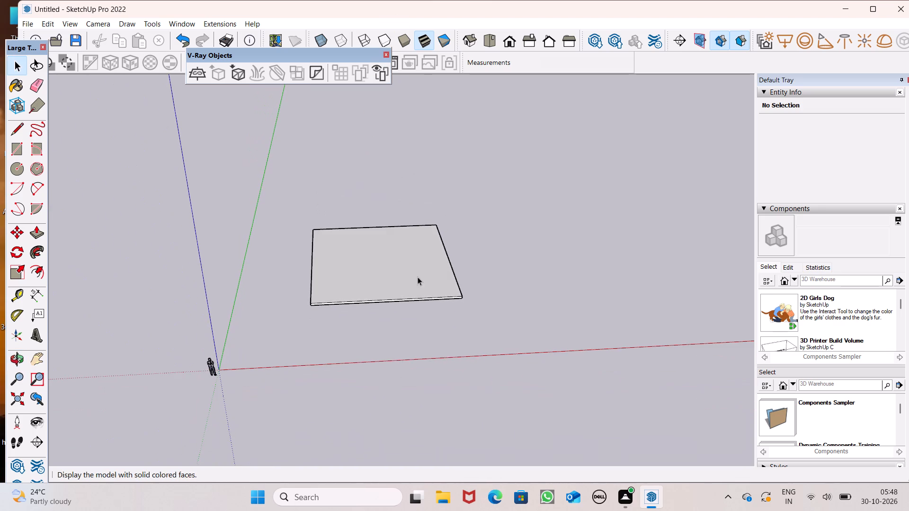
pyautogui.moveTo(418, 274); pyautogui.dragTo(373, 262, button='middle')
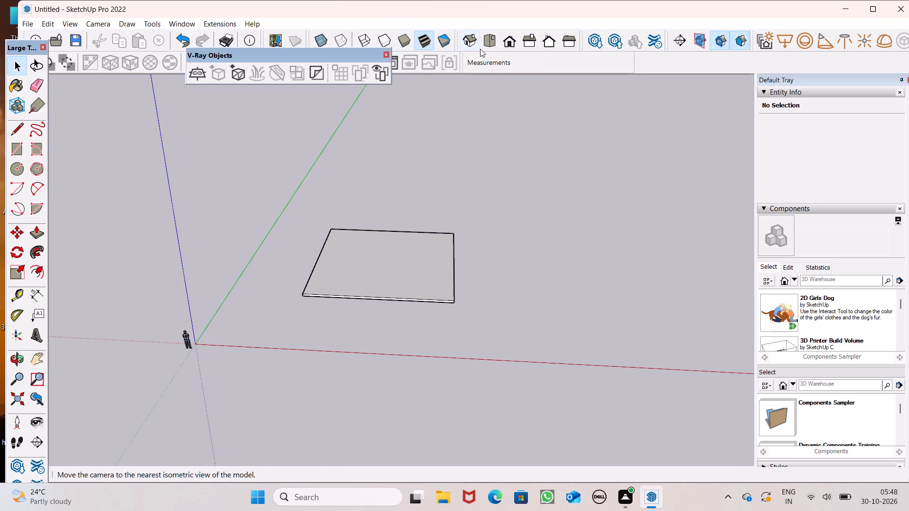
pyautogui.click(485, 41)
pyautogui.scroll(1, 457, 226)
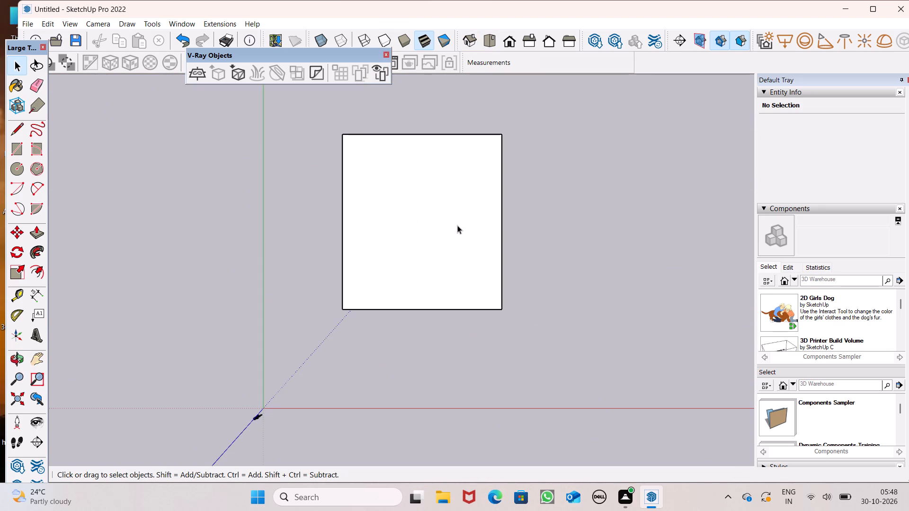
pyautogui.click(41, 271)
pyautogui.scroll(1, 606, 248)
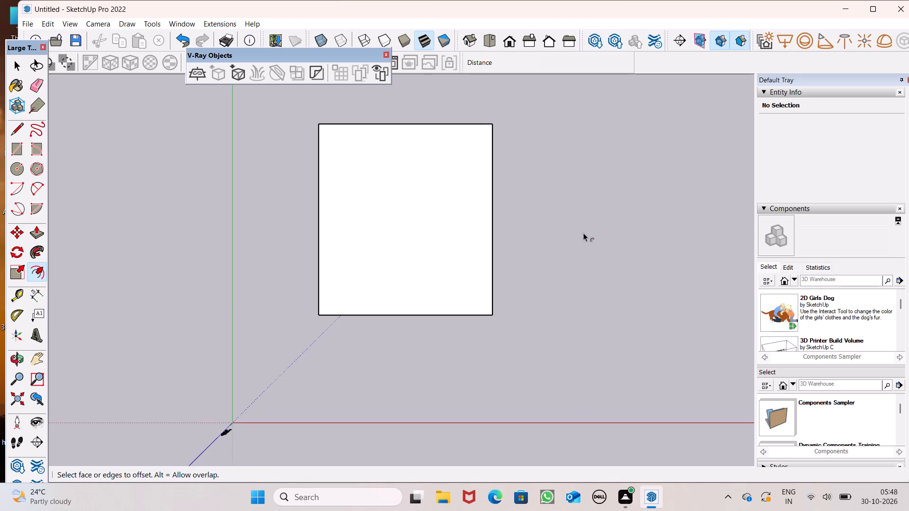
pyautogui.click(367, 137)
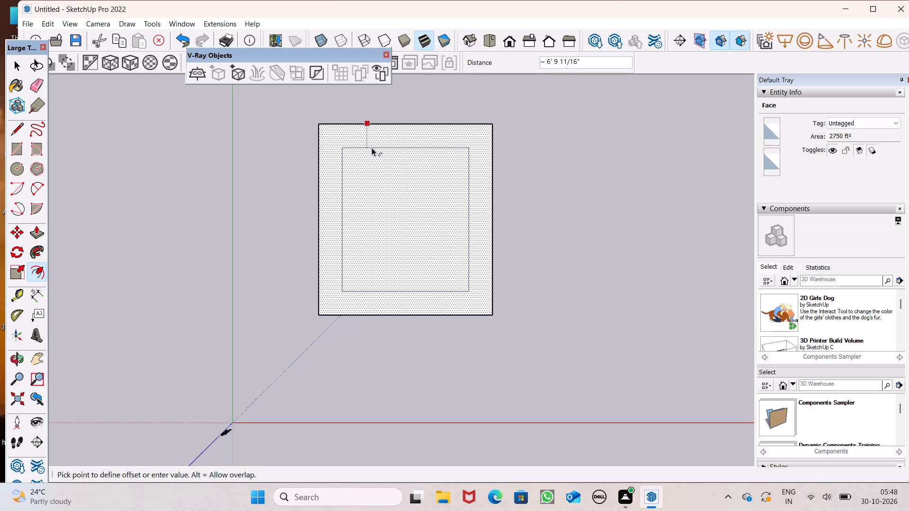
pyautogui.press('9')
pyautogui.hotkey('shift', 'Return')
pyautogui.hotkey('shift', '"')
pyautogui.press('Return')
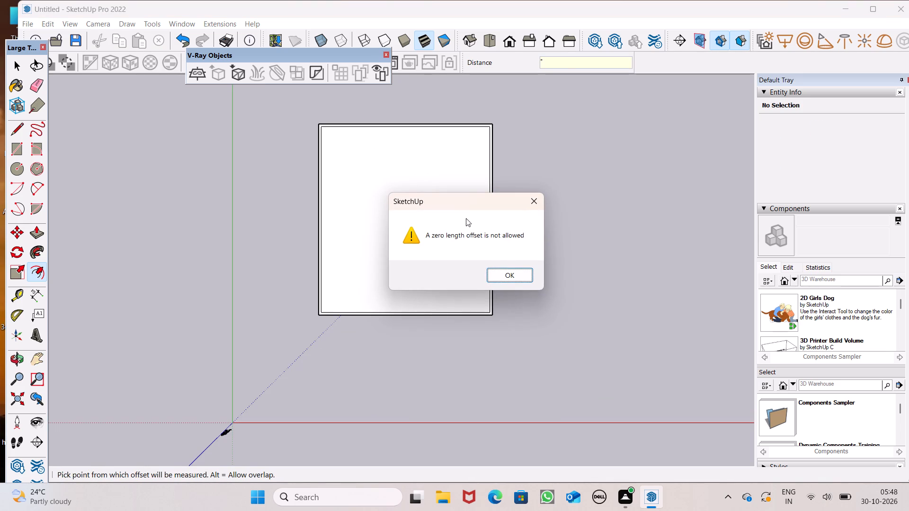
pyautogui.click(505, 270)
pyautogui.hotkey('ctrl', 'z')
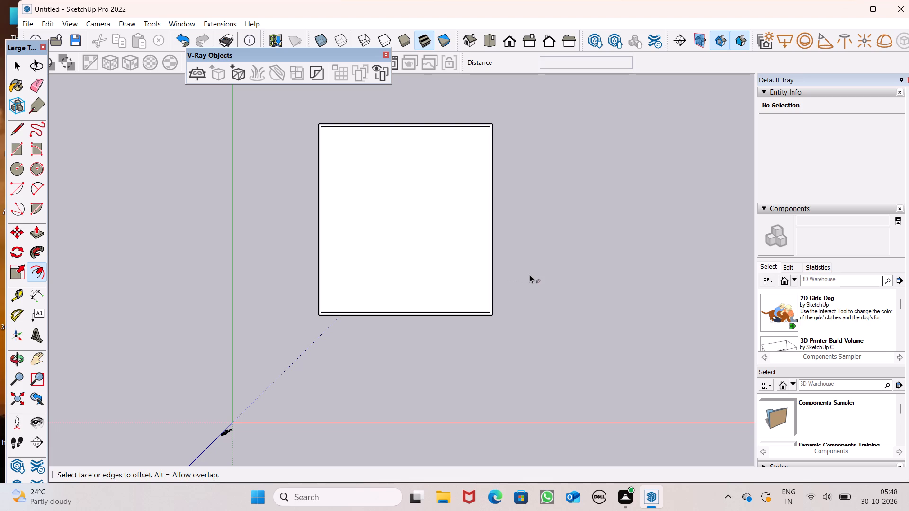
# Offset the outline of the slab's top face inward by 9" and clear the selection.
pyautogui.moveTo(390, 141); pyautogui.dragTo(390, 151)
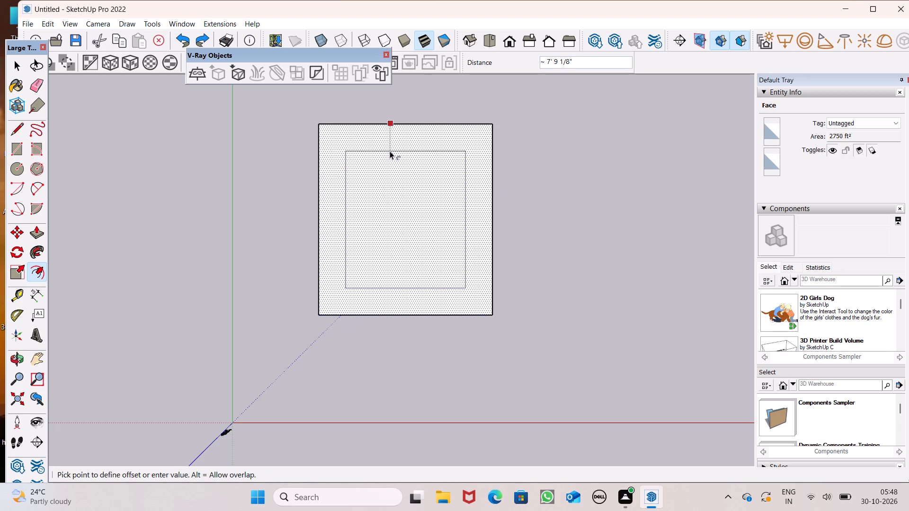
pyautogui.moveTo(390, 151); pyautogui.dragTo(390, 161)
pyautogui.press('9')
pyautogui.hotkey('shift', '"')
pyautogui.press('Return')
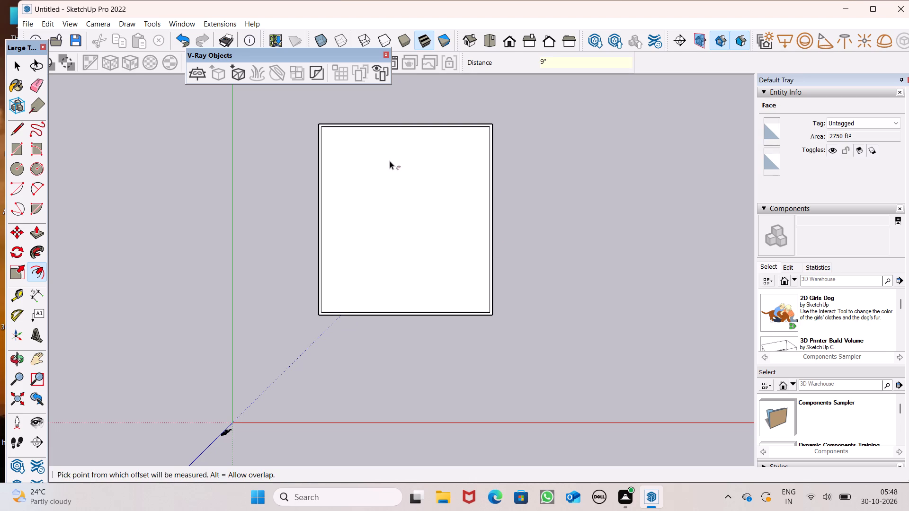
pyautogui.press('space')
pyautogui.click(577, 194)
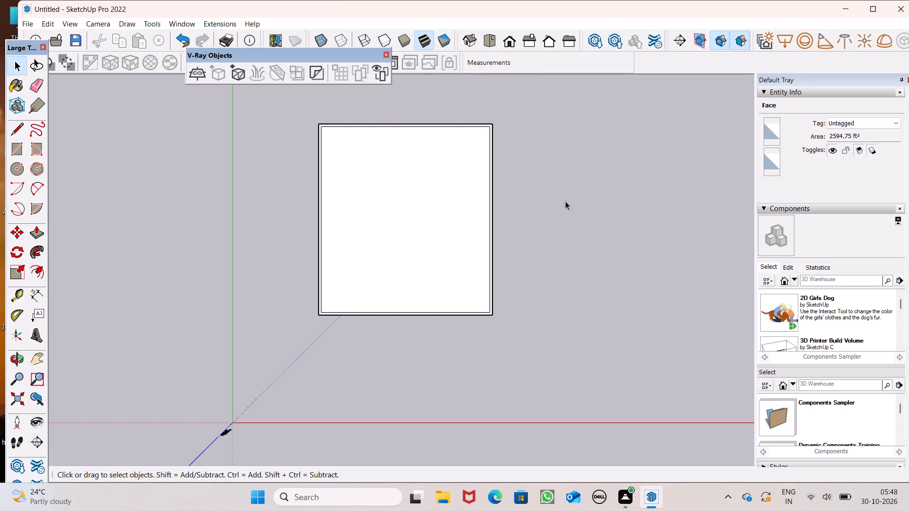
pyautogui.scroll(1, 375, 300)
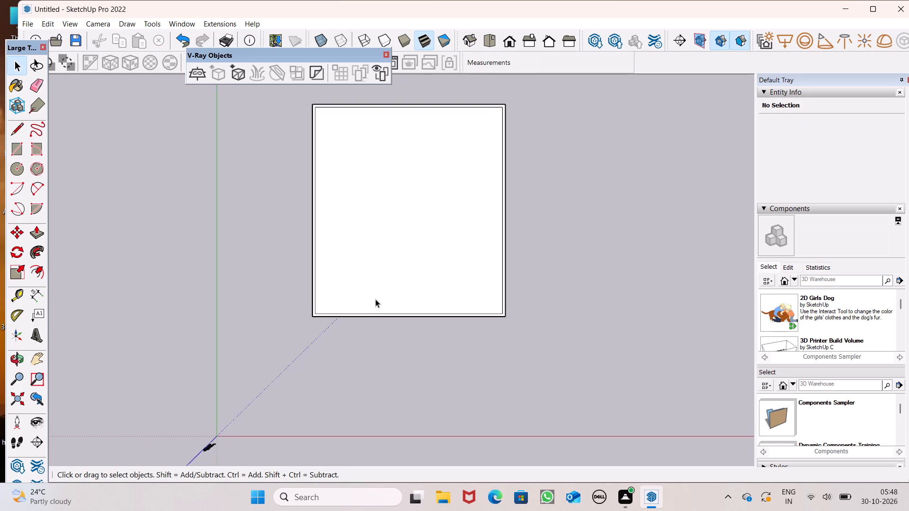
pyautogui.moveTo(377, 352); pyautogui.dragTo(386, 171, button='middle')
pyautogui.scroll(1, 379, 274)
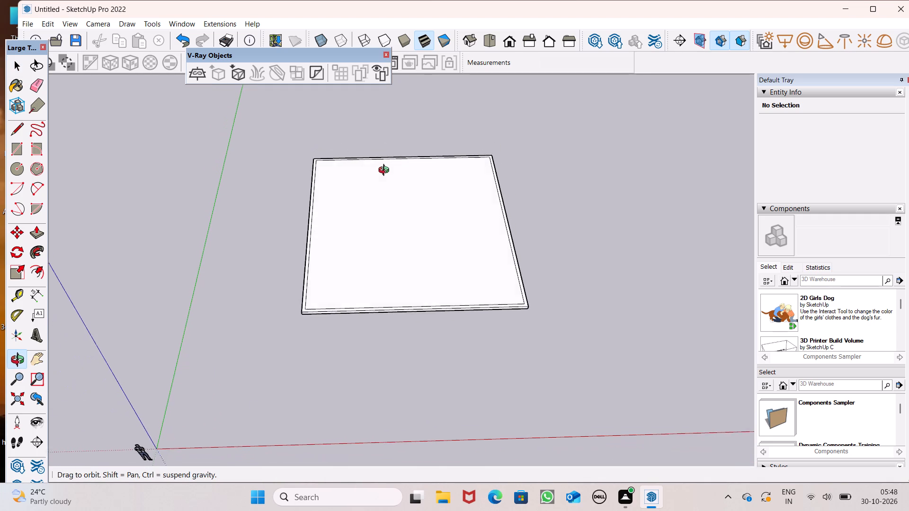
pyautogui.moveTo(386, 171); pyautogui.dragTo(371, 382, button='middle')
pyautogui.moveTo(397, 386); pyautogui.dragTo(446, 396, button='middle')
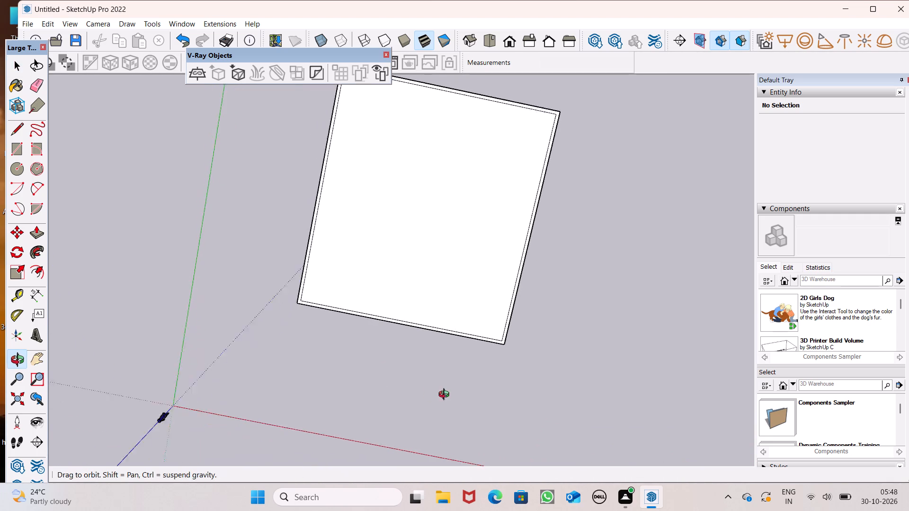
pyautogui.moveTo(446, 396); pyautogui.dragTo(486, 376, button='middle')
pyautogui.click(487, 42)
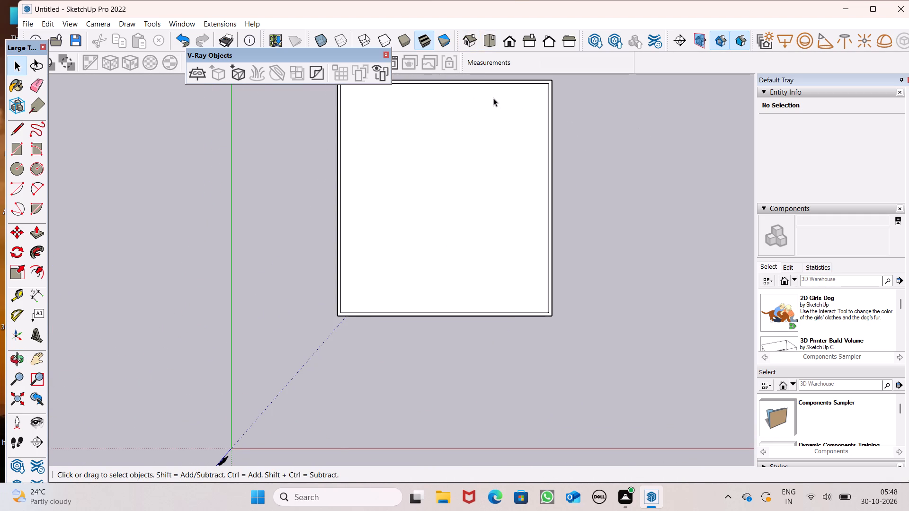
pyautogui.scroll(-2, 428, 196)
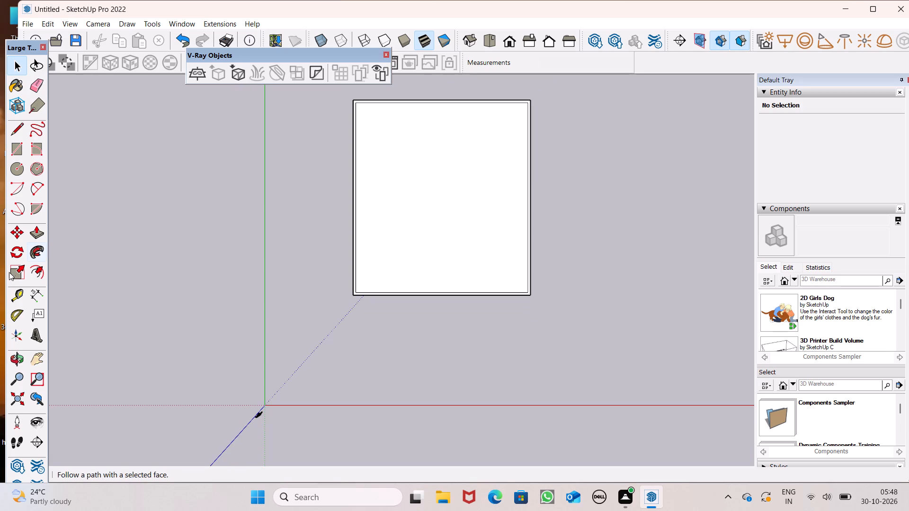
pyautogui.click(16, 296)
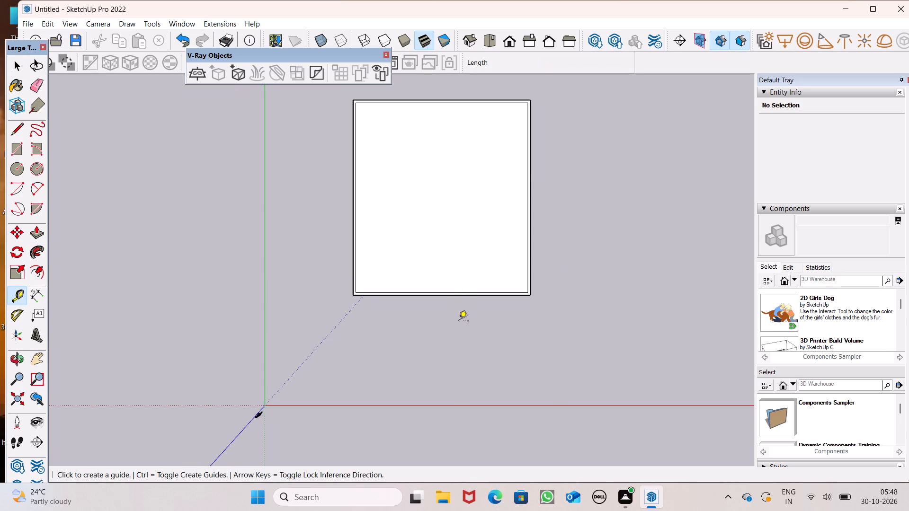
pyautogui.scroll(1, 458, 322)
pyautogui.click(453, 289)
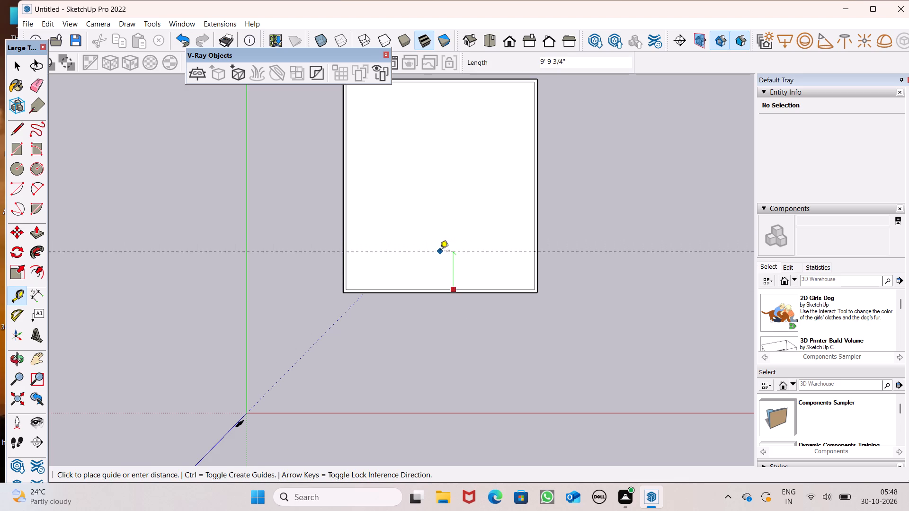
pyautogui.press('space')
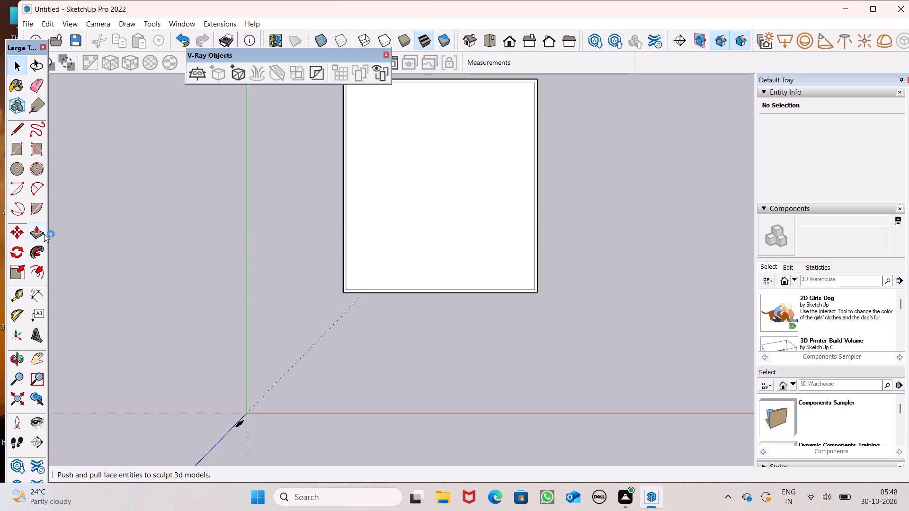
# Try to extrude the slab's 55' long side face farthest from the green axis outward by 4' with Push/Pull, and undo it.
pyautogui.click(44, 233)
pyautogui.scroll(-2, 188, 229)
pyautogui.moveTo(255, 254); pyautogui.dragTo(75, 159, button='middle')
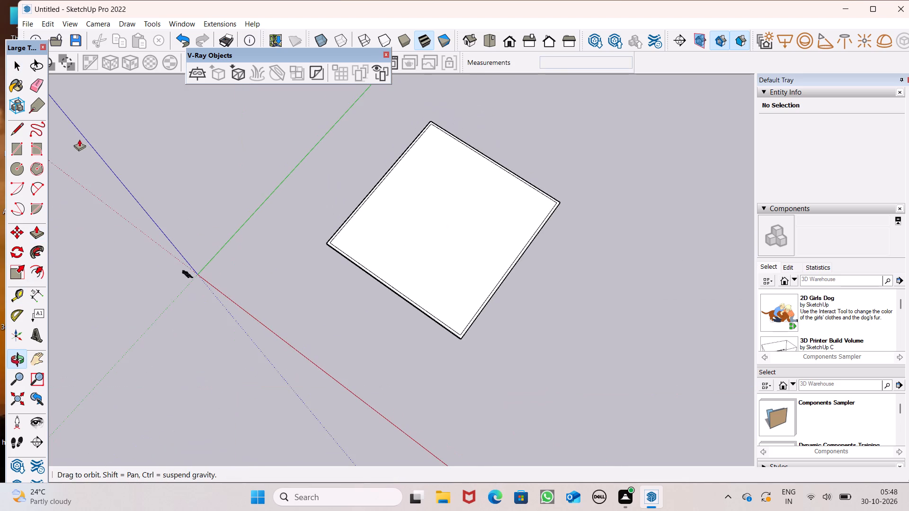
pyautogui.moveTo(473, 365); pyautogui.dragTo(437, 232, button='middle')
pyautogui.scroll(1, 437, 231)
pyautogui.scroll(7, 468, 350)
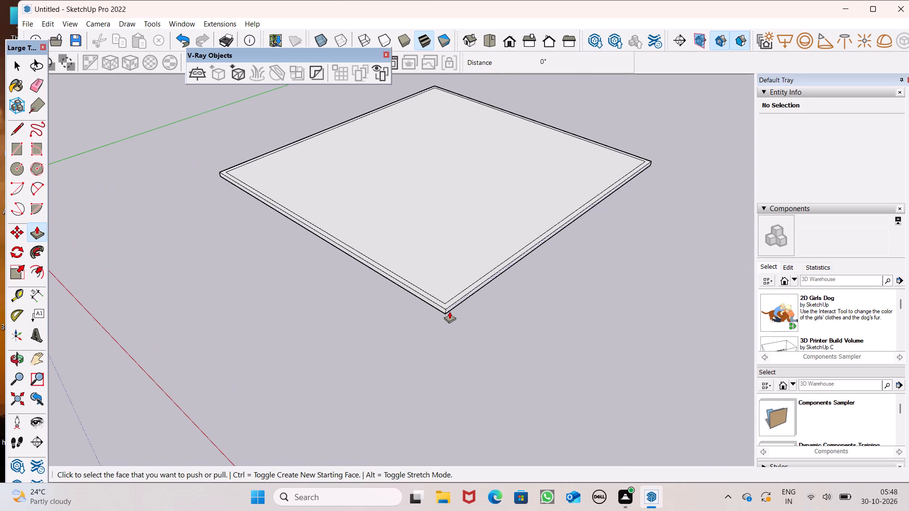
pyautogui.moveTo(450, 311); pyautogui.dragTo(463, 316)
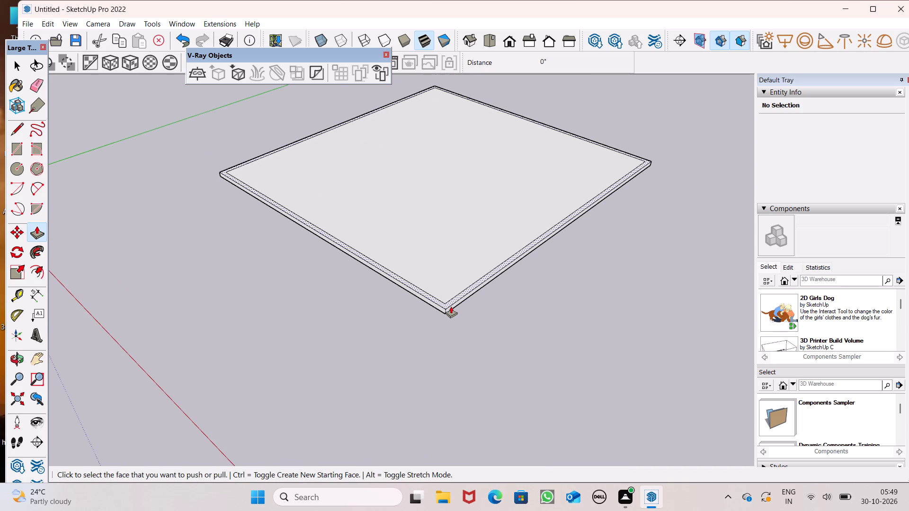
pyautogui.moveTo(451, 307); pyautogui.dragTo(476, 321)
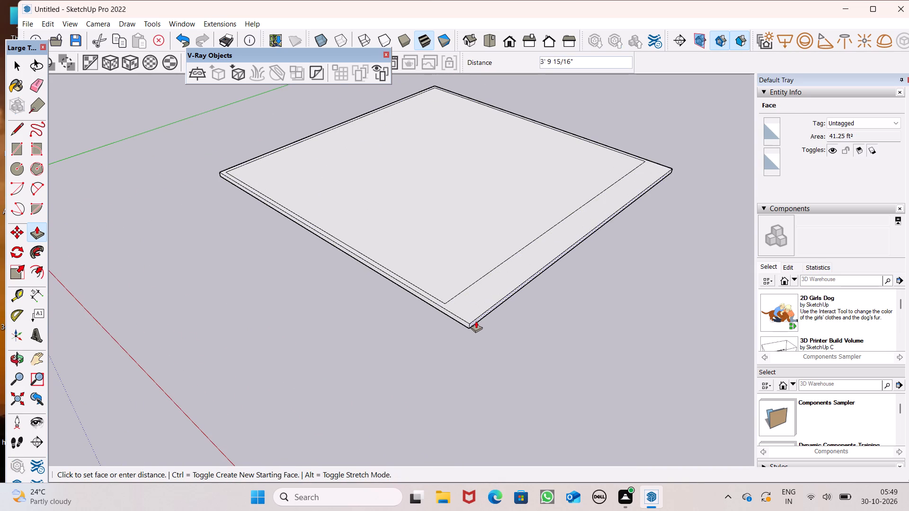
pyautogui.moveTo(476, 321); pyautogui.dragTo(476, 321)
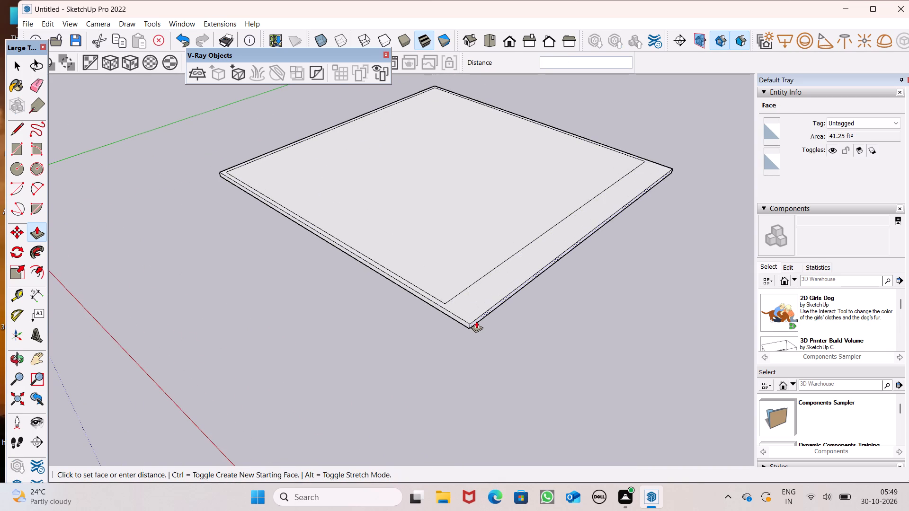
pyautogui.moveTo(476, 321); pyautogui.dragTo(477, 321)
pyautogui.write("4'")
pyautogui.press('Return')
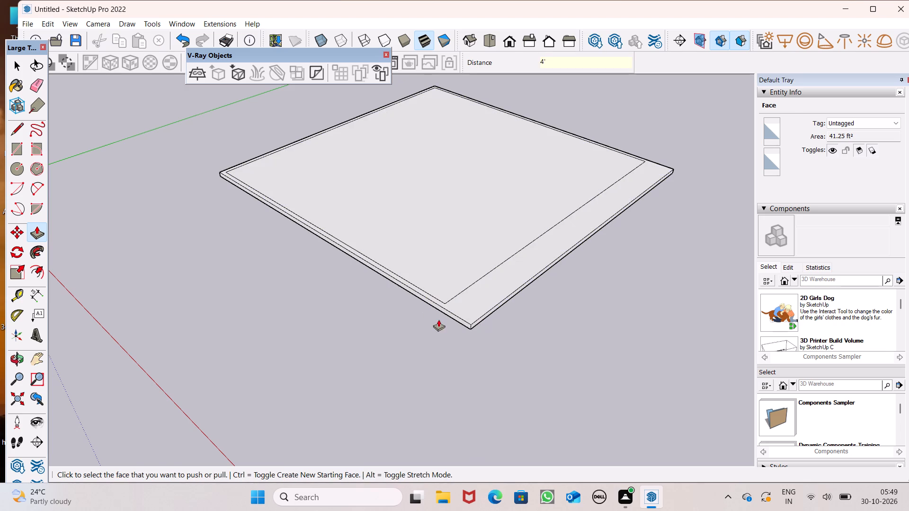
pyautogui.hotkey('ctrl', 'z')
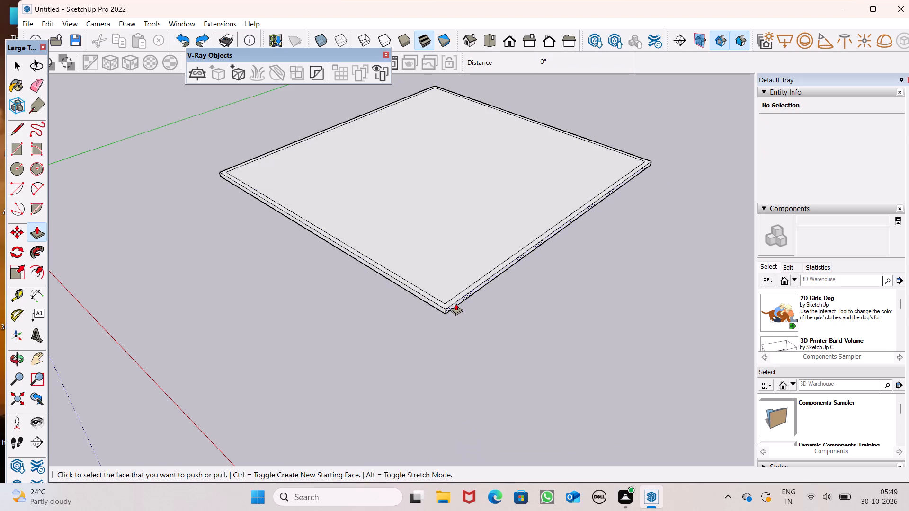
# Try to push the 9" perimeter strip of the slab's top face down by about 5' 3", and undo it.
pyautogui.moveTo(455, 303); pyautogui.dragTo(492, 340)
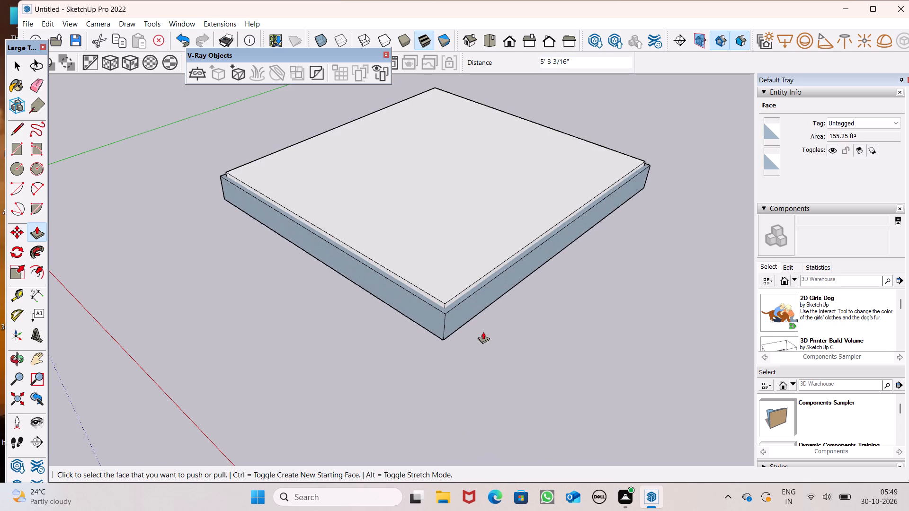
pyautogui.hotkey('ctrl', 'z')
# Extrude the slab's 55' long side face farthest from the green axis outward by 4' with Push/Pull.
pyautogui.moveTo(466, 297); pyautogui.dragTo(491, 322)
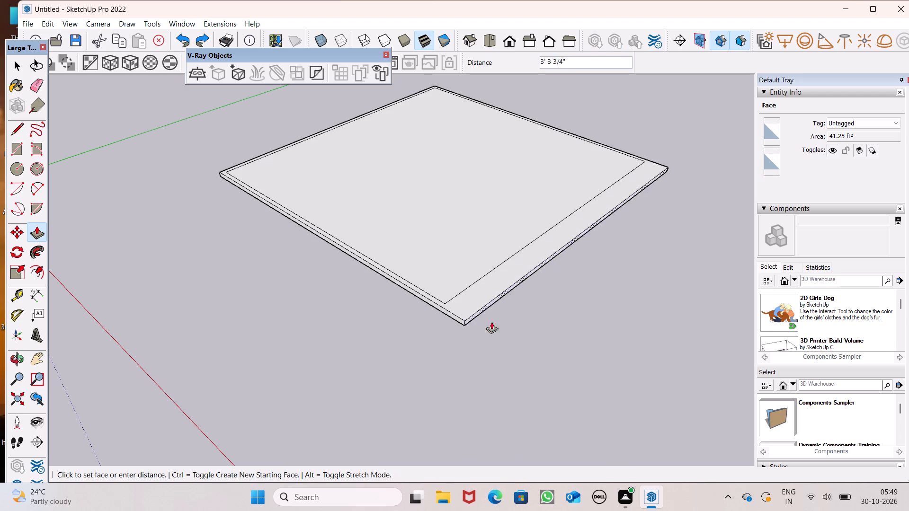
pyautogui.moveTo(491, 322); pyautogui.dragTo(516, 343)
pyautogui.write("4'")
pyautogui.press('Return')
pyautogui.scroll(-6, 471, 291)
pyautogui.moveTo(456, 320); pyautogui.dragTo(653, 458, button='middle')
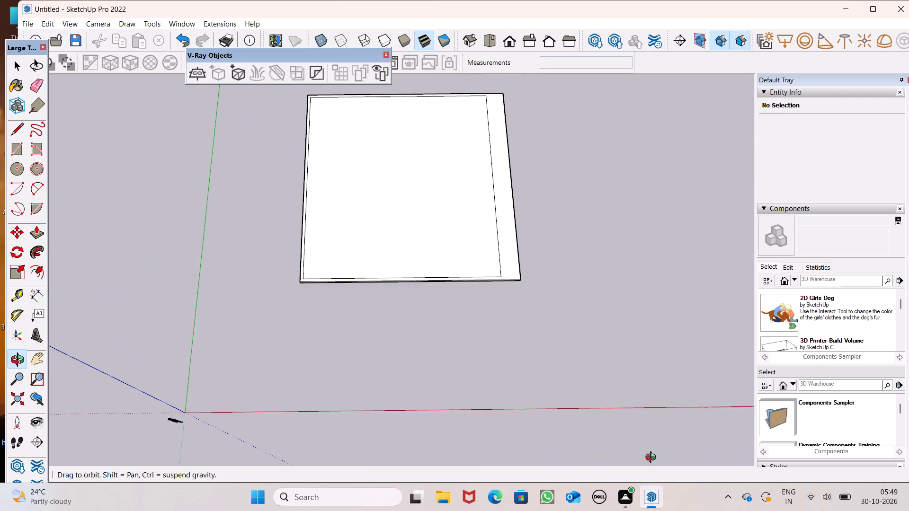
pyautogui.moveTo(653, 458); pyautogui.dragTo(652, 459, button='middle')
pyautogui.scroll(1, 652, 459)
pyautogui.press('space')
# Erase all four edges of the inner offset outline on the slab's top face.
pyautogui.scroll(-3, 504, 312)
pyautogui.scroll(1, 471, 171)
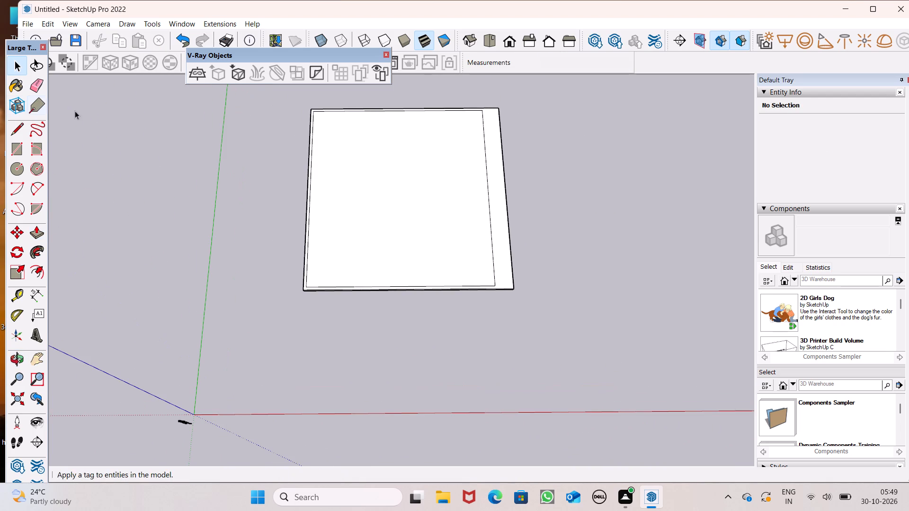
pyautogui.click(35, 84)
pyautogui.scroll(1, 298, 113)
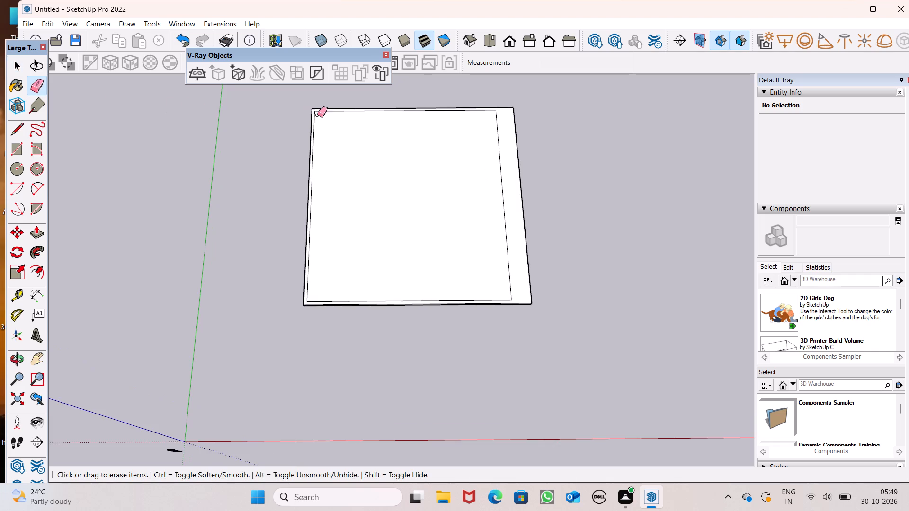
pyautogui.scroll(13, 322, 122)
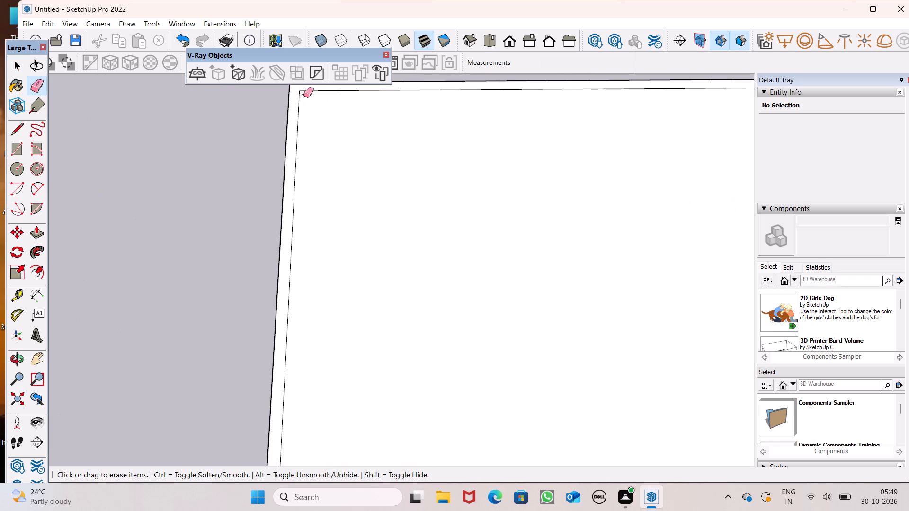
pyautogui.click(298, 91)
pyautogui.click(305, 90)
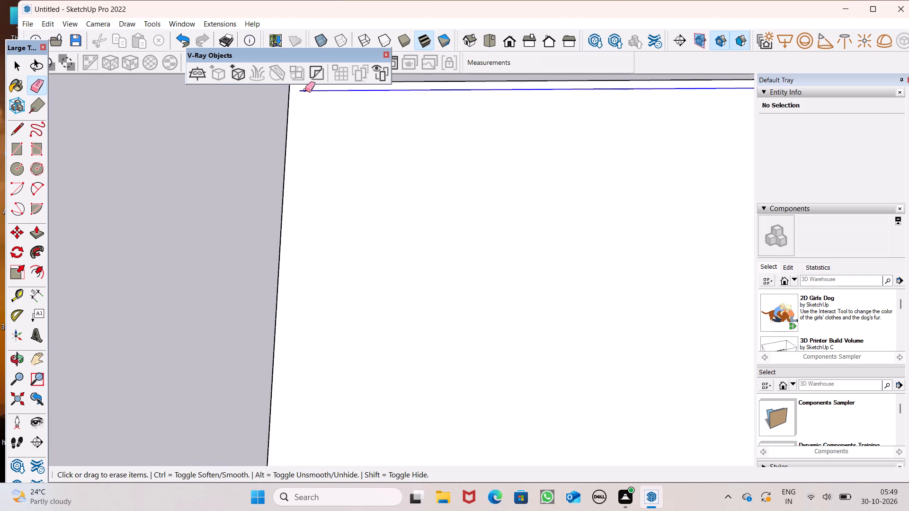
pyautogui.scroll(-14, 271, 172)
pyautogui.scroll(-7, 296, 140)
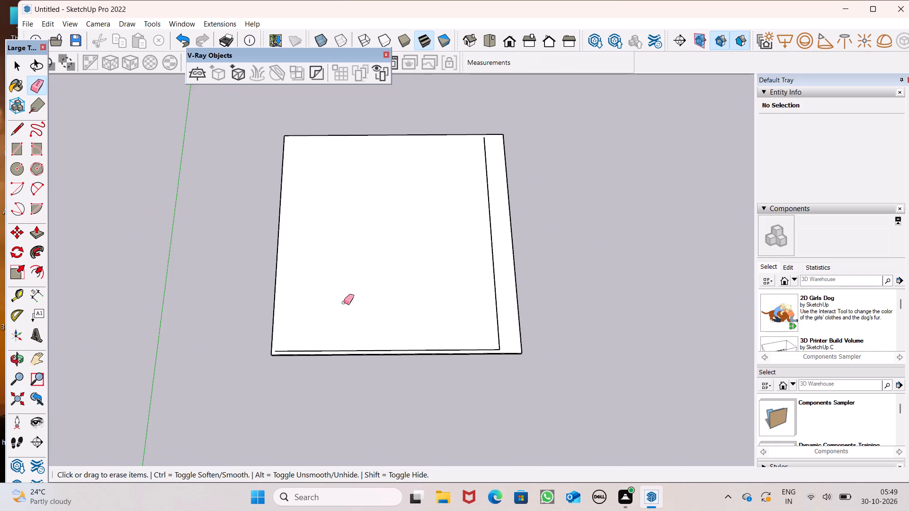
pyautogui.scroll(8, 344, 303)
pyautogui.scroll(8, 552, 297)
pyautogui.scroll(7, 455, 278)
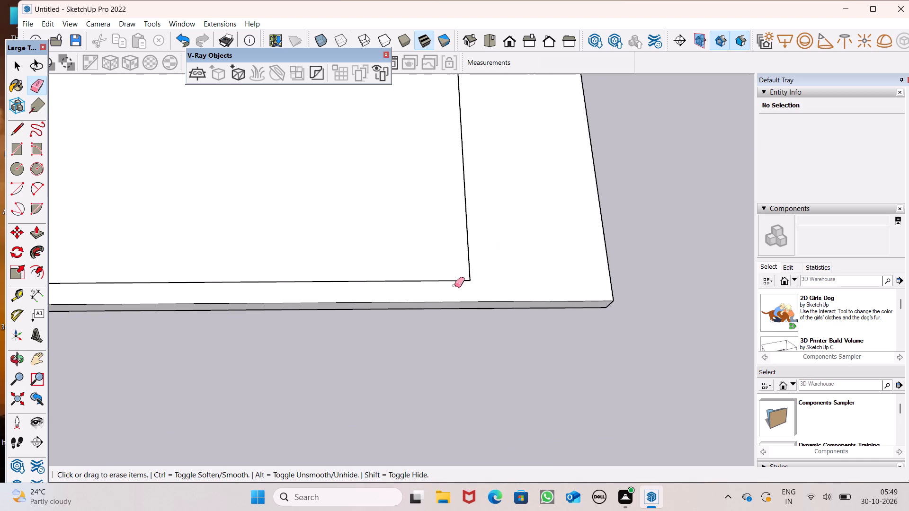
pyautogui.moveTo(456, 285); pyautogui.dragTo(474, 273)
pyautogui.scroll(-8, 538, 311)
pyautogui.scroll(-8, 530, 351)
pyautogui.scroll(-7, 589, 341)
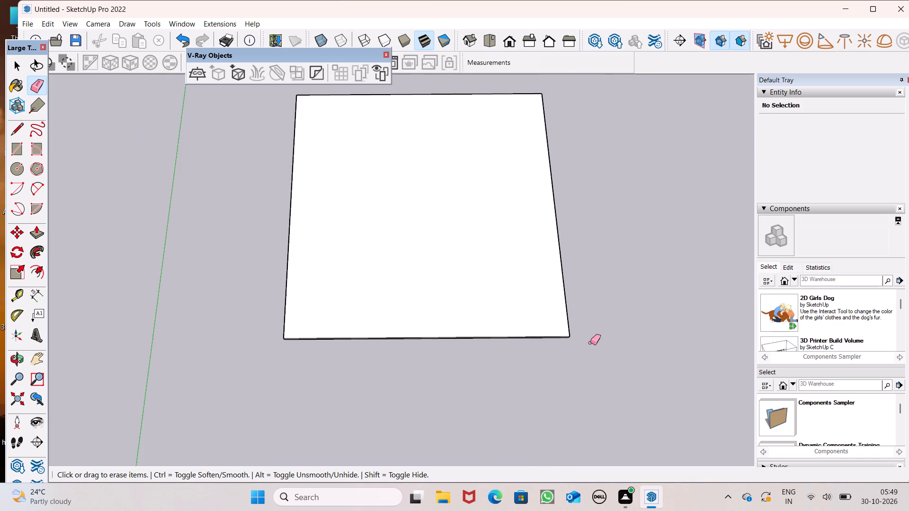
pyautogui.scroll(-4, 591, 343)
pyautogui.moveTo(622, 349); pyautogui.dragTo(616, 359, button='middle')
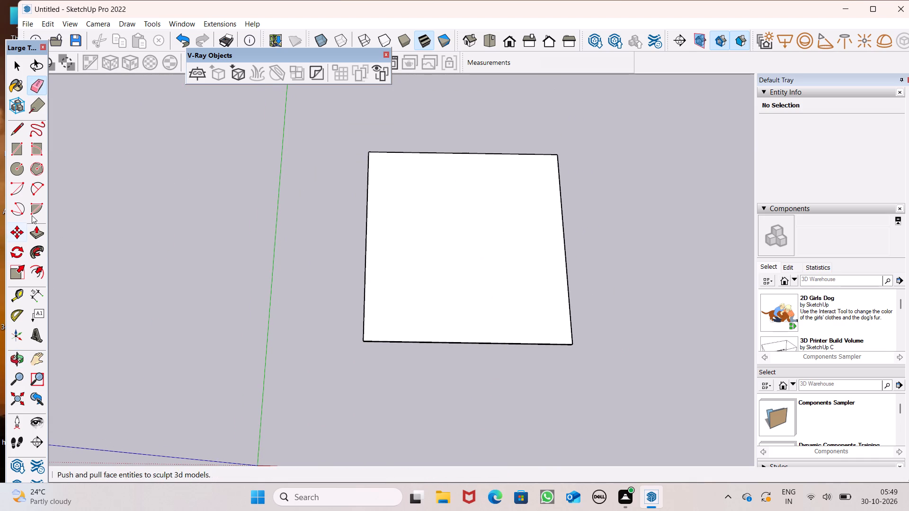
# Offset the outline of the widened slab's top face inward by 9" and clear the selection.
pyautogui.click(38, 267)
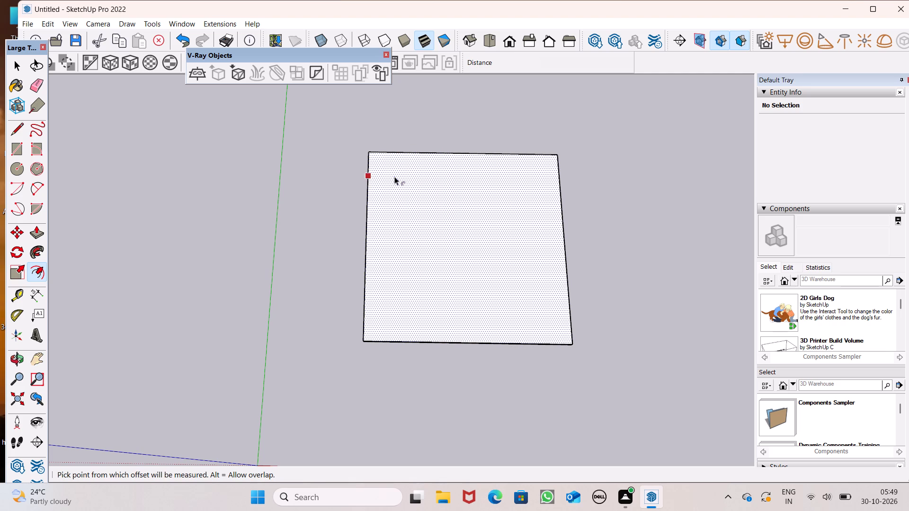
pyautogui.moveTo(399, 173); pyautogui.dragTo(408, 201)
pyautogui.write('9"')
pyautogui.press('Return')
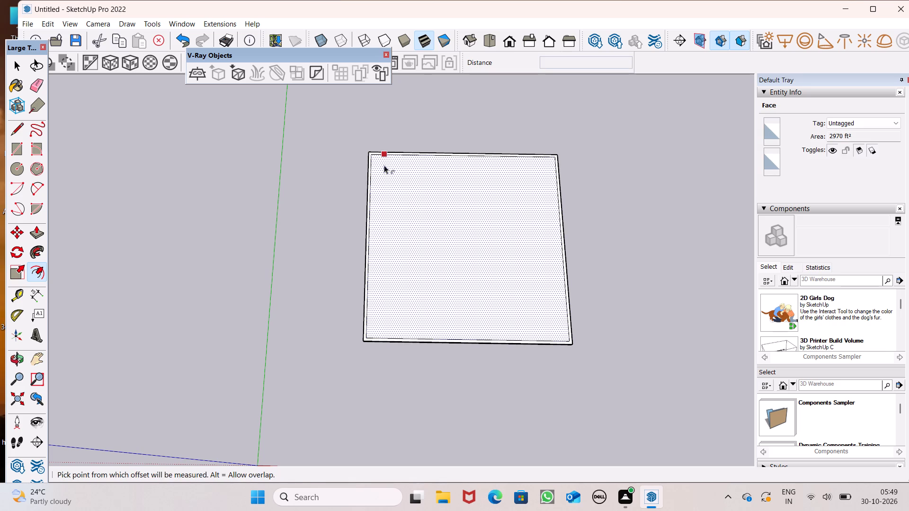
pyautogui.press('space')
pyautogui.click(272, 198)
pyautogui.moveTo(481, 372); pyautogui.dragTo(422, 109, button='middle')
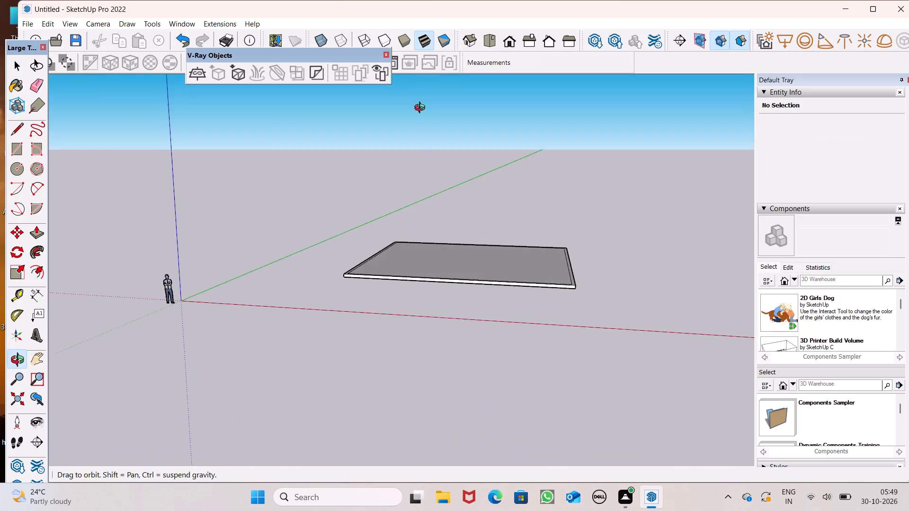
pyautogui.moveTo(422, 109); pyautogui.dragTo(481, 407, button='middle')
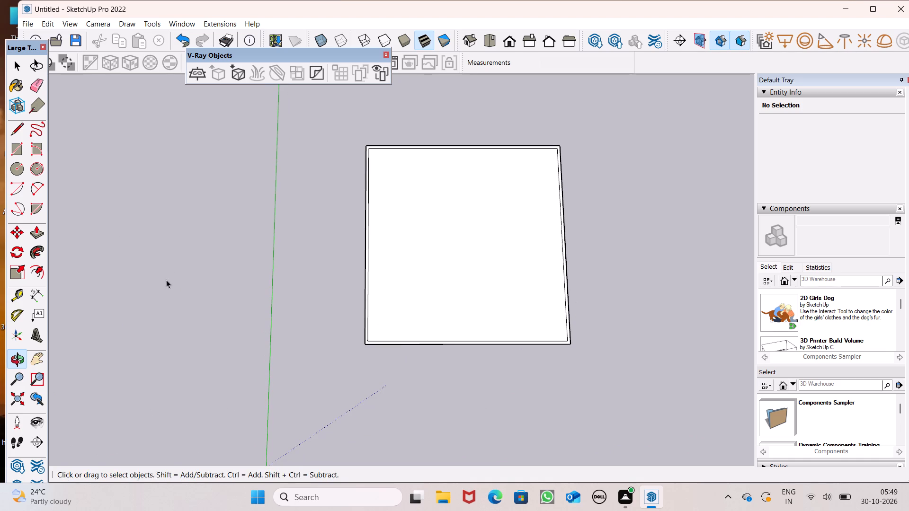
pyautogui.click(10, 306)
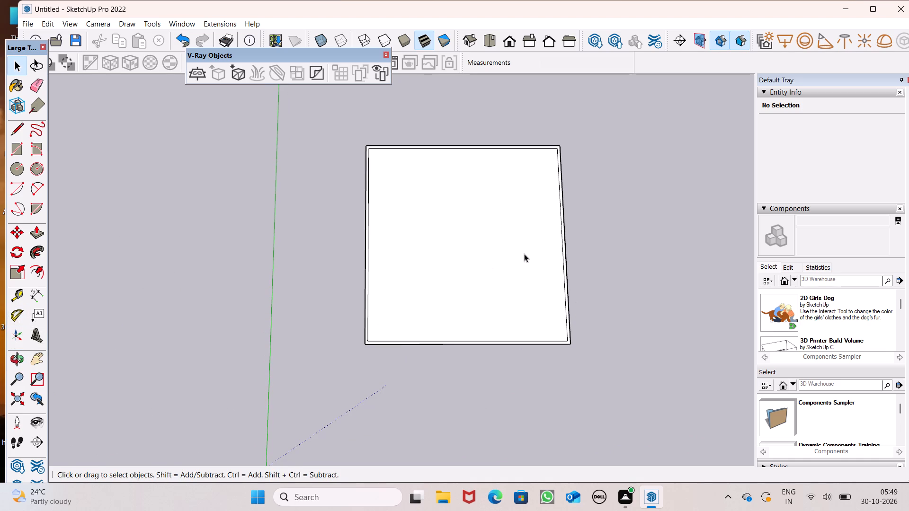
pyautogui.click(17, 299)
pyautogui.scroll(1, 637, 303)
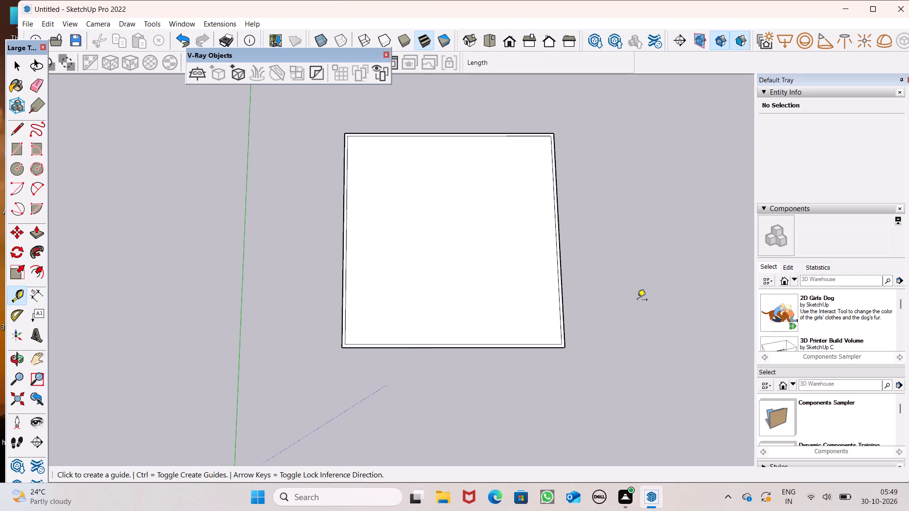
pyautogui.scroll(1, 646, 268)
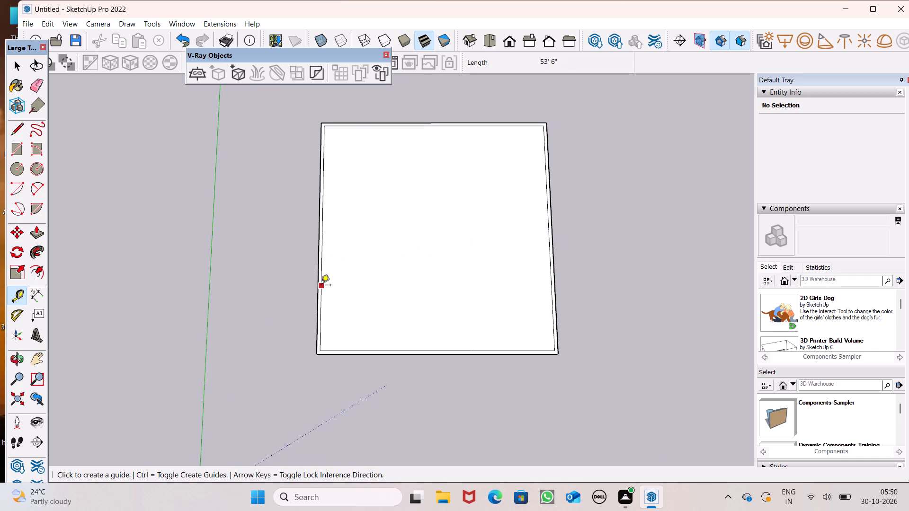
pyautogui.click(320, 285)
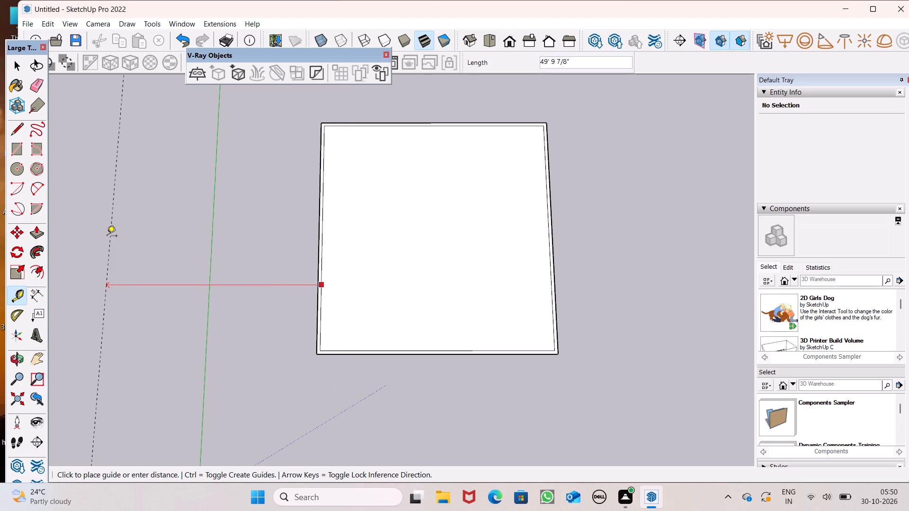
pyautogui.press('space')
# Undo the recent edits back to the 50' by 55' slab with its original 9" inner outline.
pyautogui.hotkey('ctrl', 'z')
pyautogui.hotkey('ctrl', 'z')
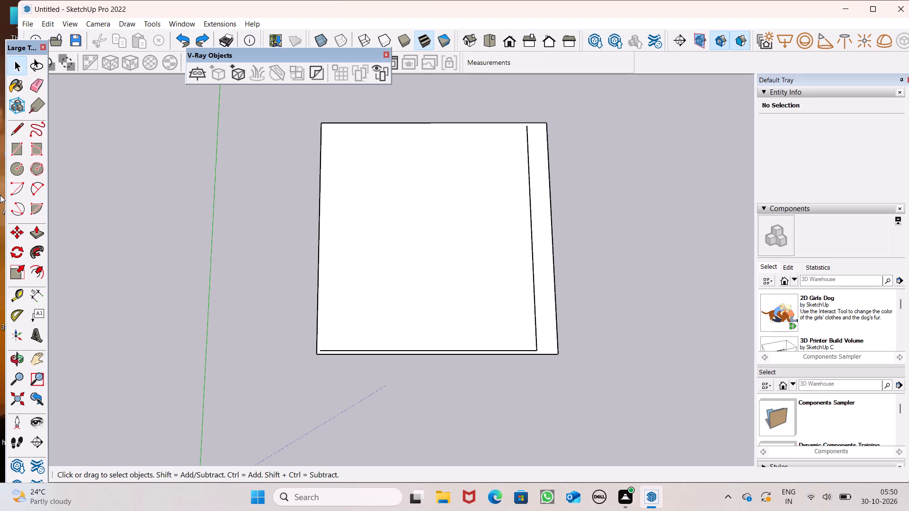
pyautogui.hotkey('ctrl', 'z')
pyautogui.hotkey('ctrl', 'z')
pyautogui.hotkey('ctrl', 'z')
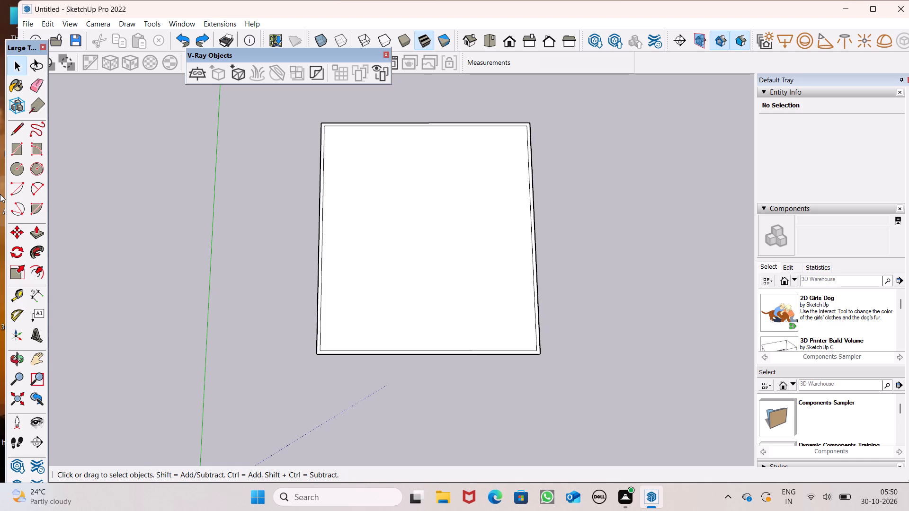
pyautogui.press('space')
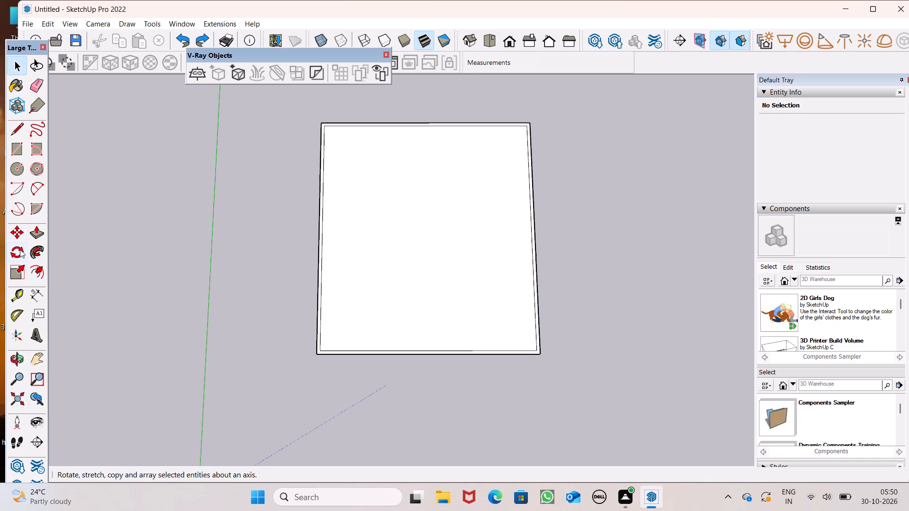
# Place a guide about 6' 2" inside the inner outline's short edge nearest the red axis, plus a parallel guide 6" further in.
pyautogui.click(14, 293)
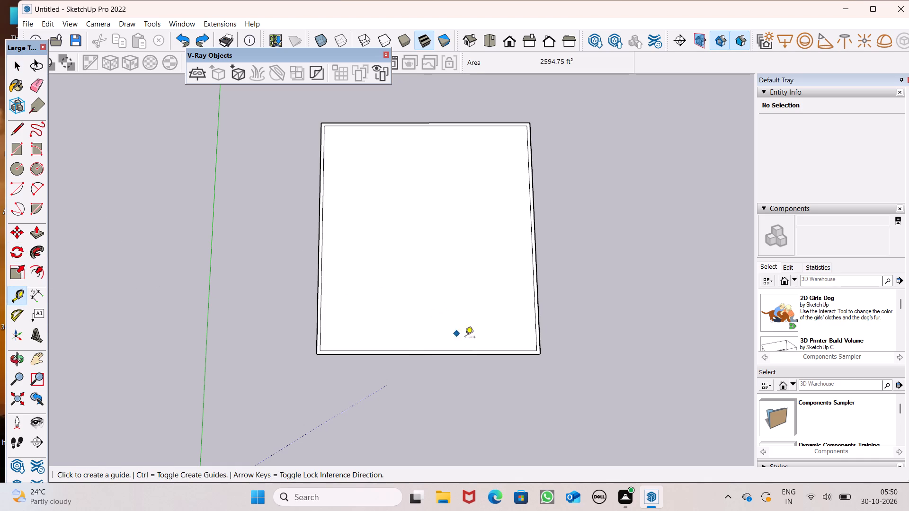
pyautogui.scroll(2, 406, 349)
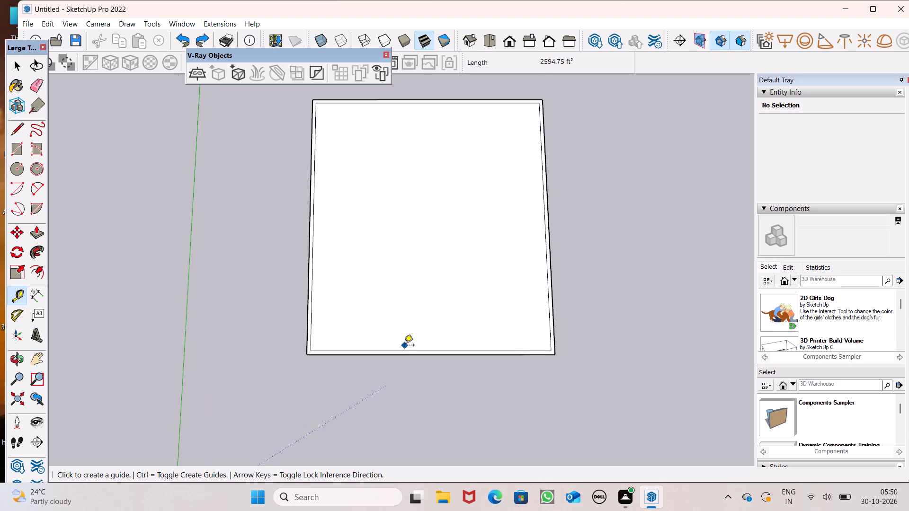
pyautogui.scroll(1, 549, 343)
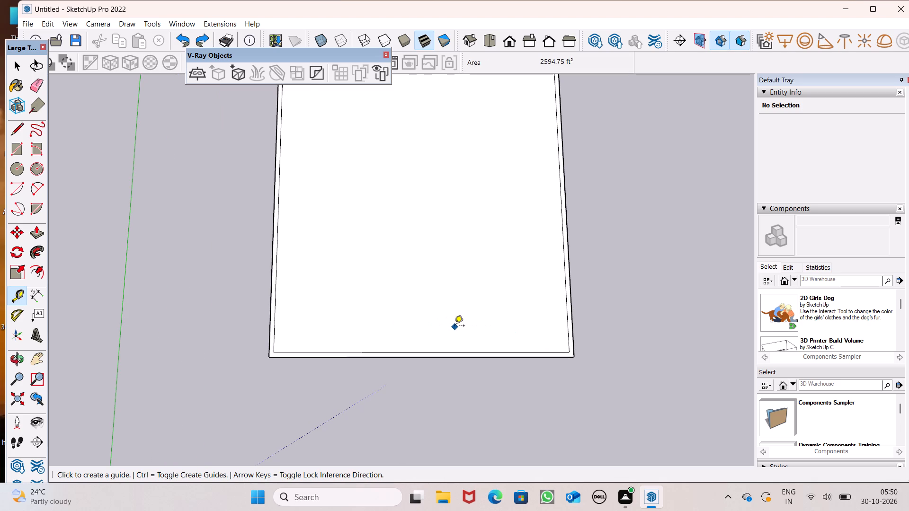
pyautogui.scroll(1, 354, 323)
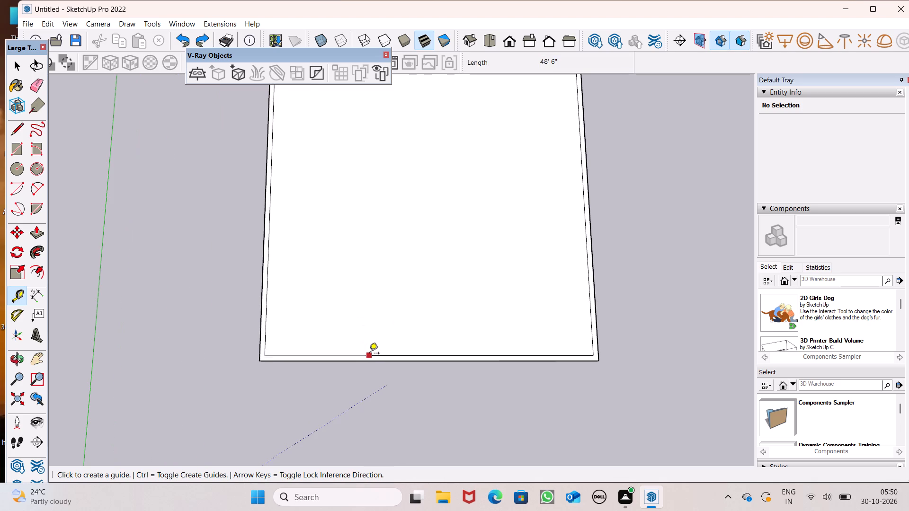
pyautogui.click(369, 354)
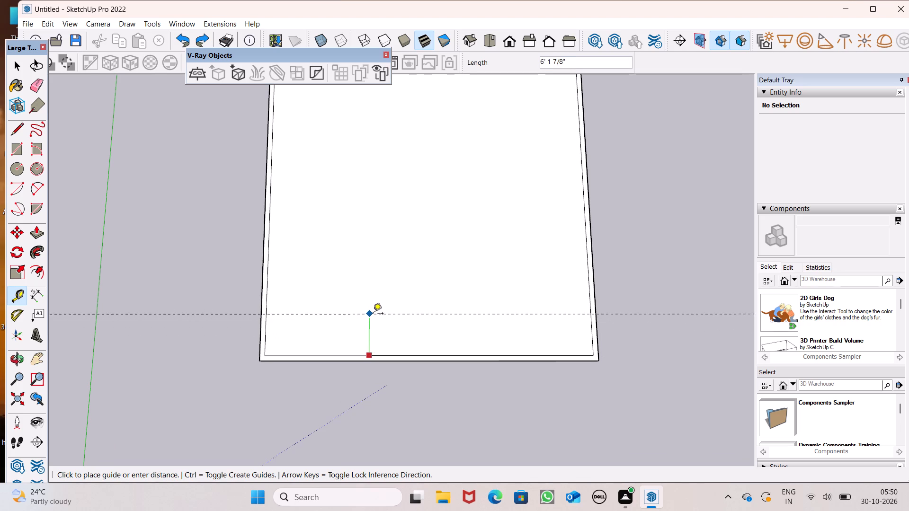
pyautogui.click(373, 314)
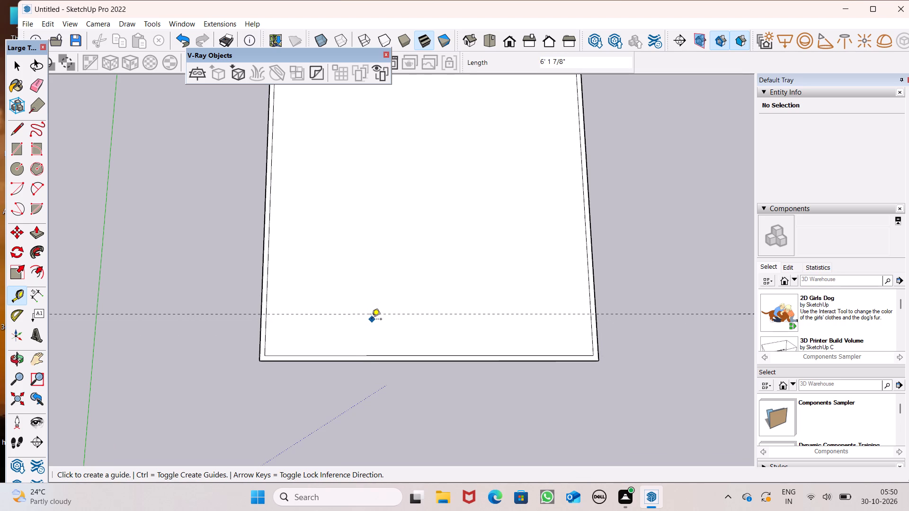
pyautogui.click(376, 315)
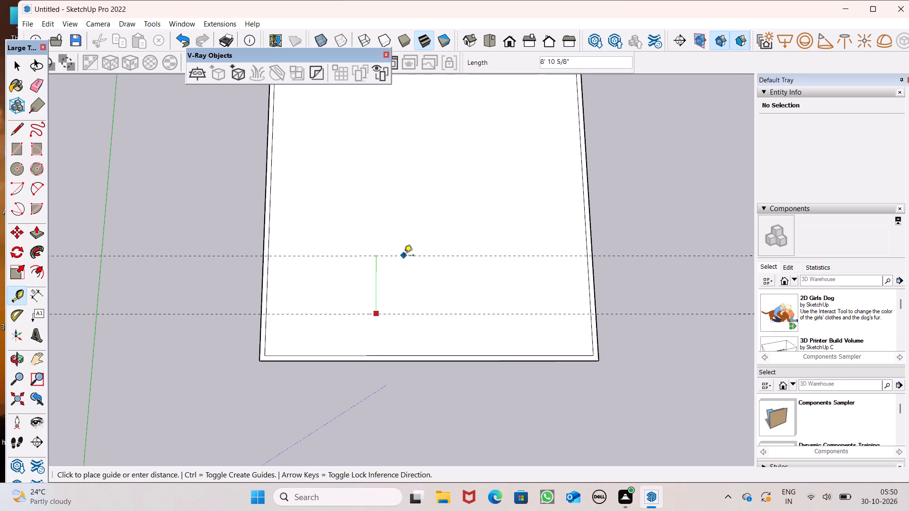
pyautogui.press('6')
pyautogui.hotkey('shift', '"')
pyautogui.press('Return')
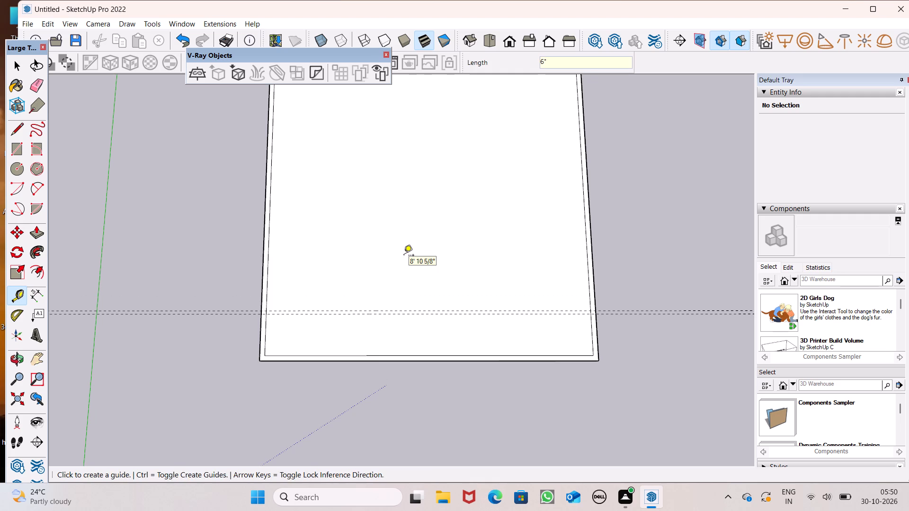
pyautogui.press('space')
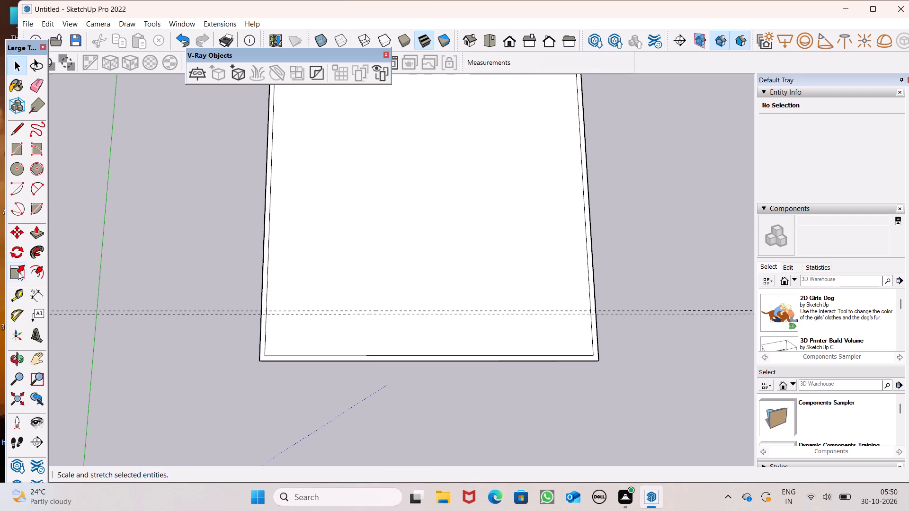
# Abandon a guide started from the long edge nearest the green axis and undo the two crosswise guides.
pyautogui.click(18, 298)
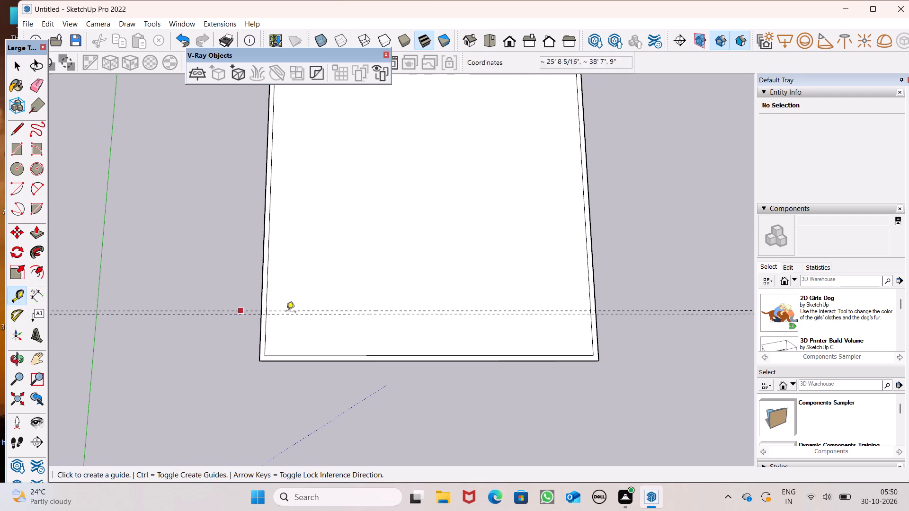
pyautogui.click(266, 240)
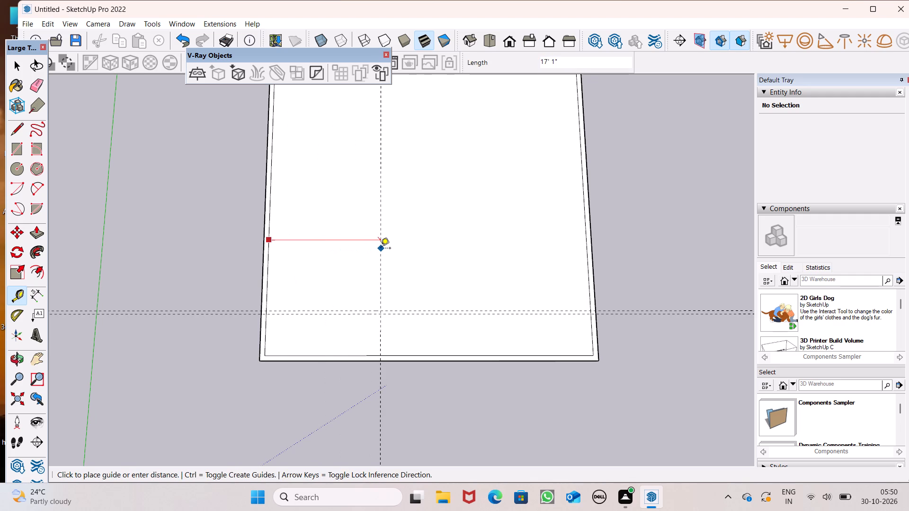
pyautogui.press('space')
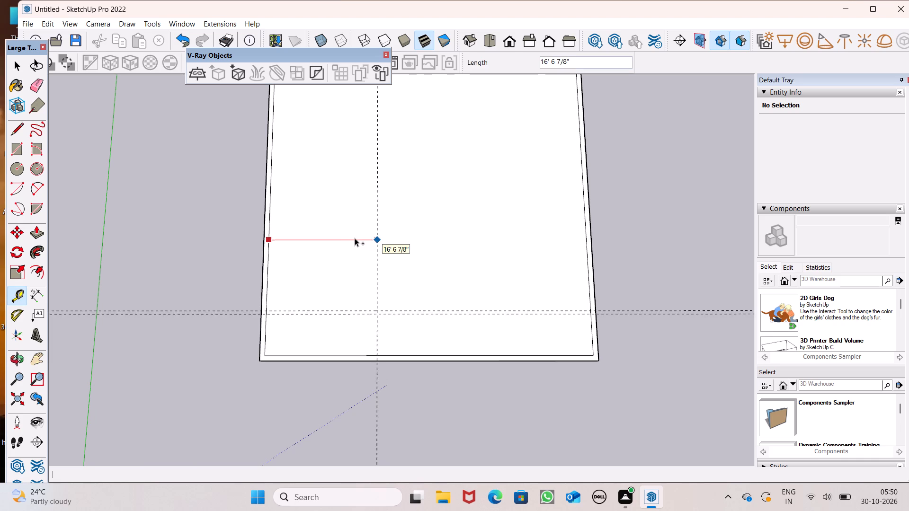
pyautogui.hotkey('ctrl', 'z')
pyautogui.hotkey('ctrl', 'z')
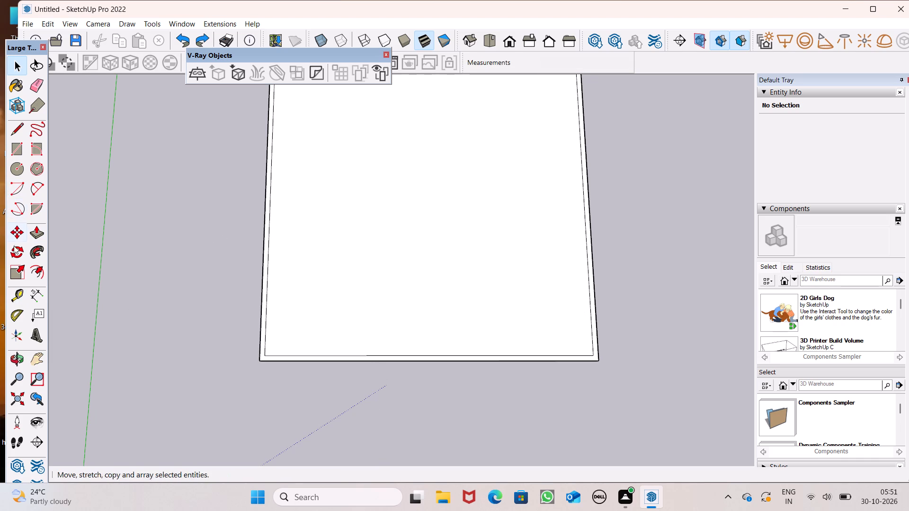
# Place a guide just over 5' inside the inner outline's short edge nearest the red axis, plus a parallel guide 6" further in.
pyautogui.click(12, 298)
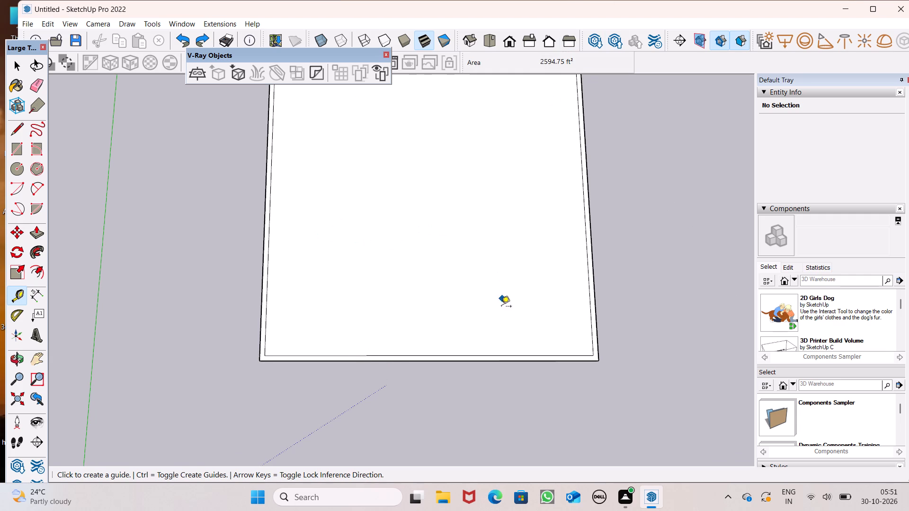
pyautogui.click(371, 355)
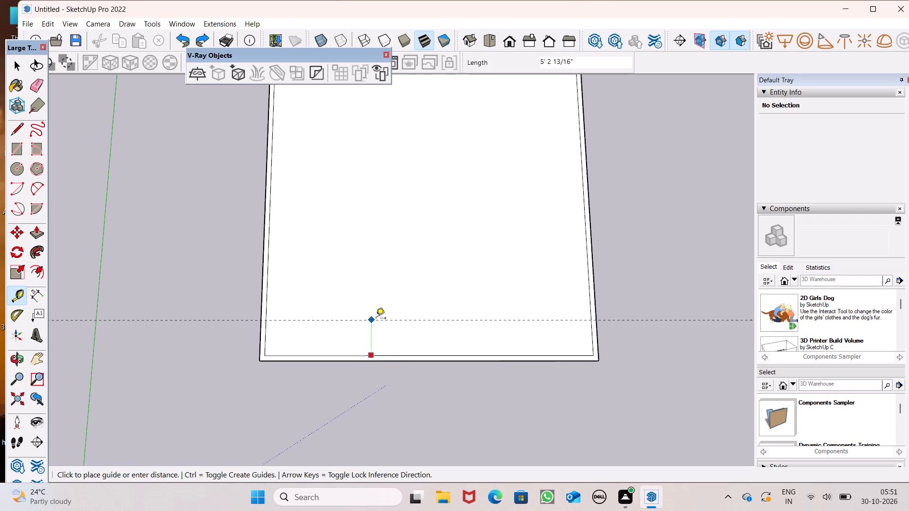
pyautogui.click(376, 318)
pyautogui.click(374, 319)
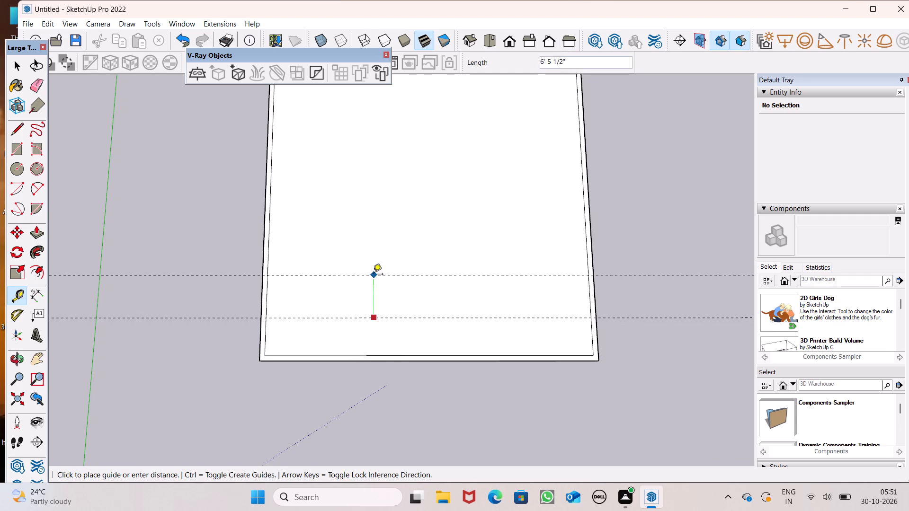
pyautogui.press('6')
pyautogui.hotkey('shift', '"')
pyautogui.press('Return')
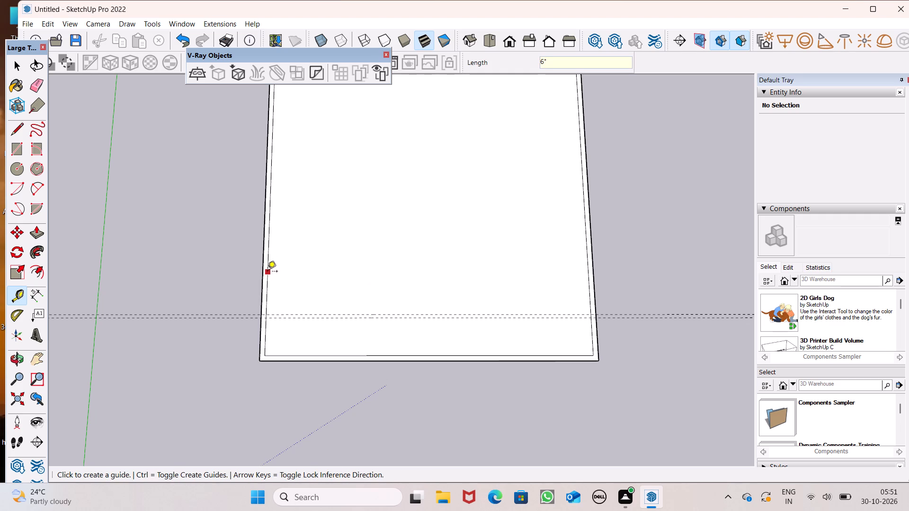
# Place a guide about 21' 1" from the inner outline's long edge nearest the green axis, plus a parallel guide 6" back toward that edge.
pyautogui.click(267, 272)
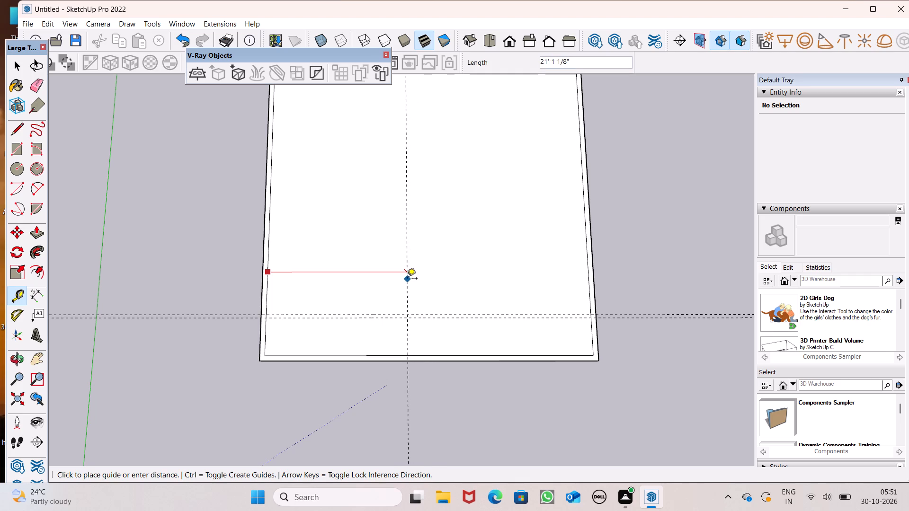
pyautogui.click(407, 279)
pyautogui.click(406, 278)
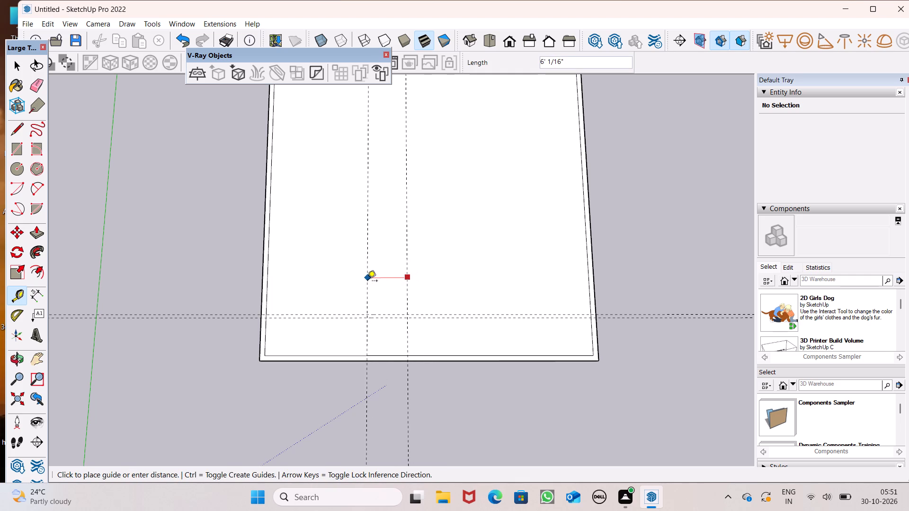
pyautogui.press('6')
pyautogui.hotkey('shift', '"')
pyautogui.press('Return')
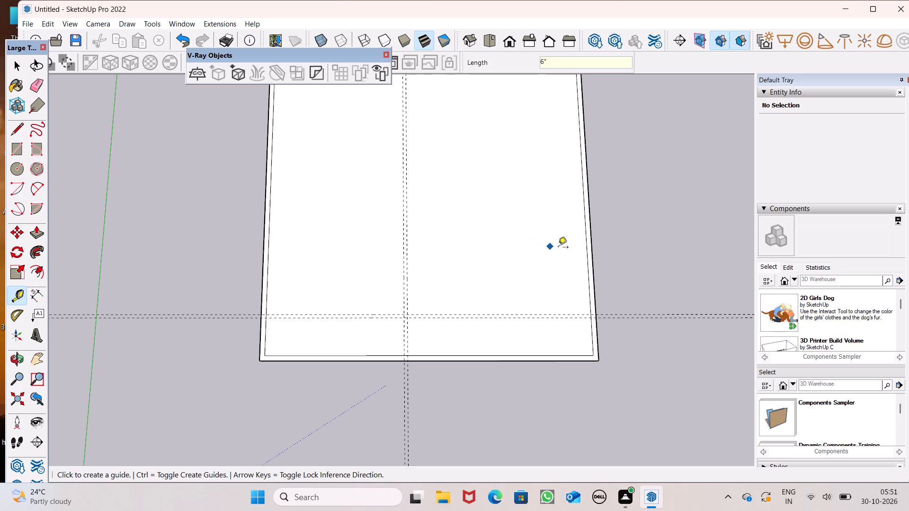
# Place a guide about 13' 9" from the inner outline's long edge farthest from the green axis, plus a parallel guide 6" further inward.
pyautogui.click(588, 247)
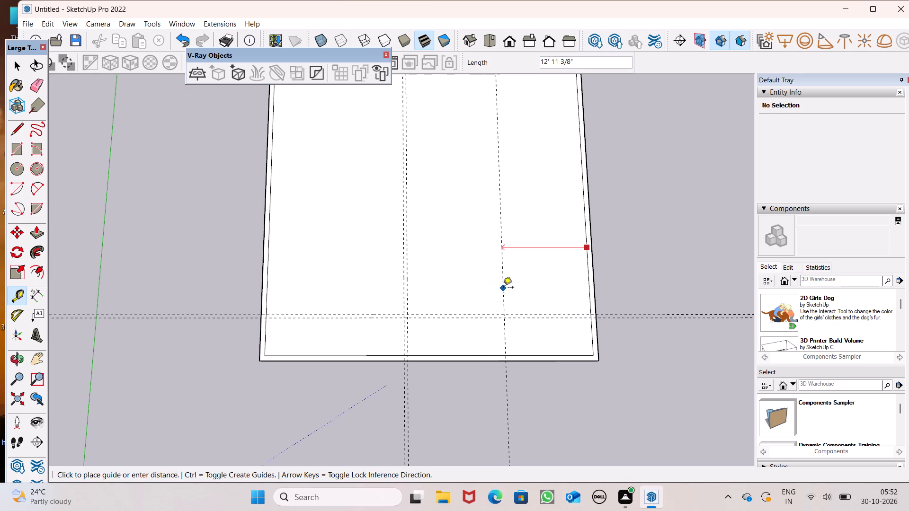
pyautogui.click(498, 289)
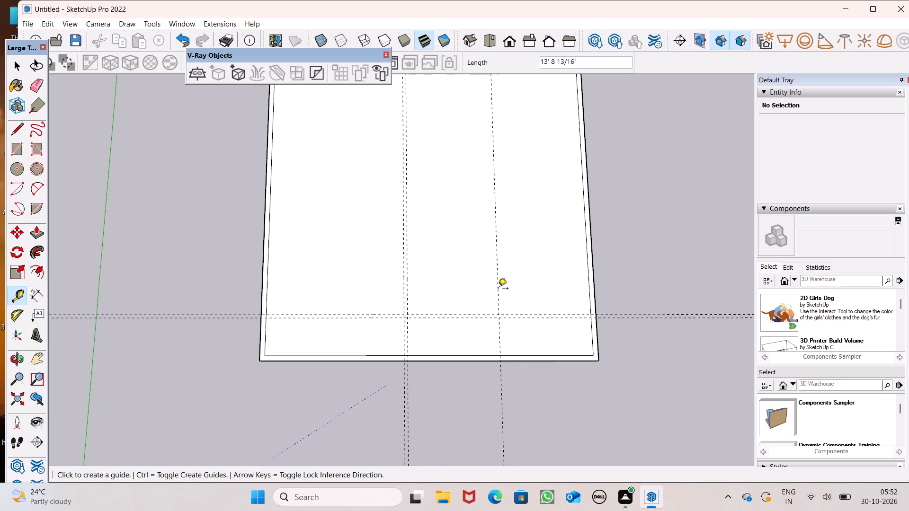
pyautogui.click(497, 290)
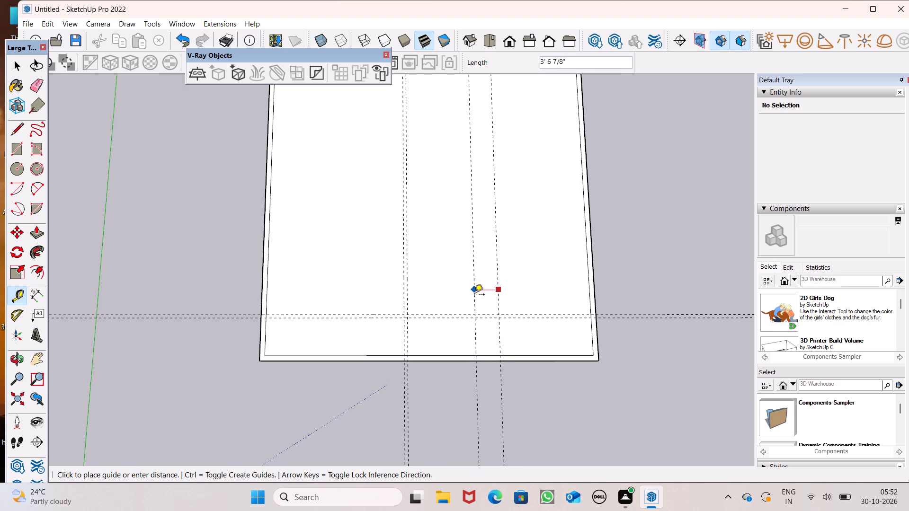
pyautogui.press('6')
pyautogui.hotkey('shift', '"')
pyautogui.press('Return')
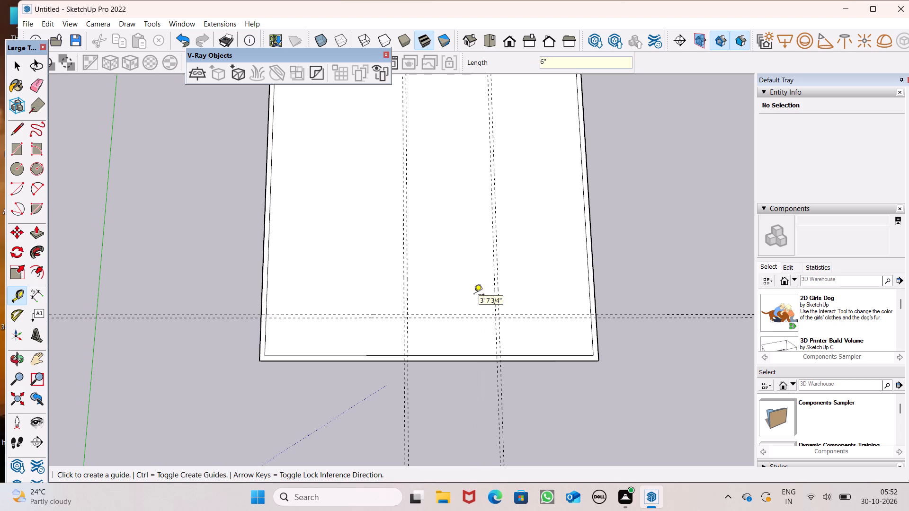
pyautogui.press('space')
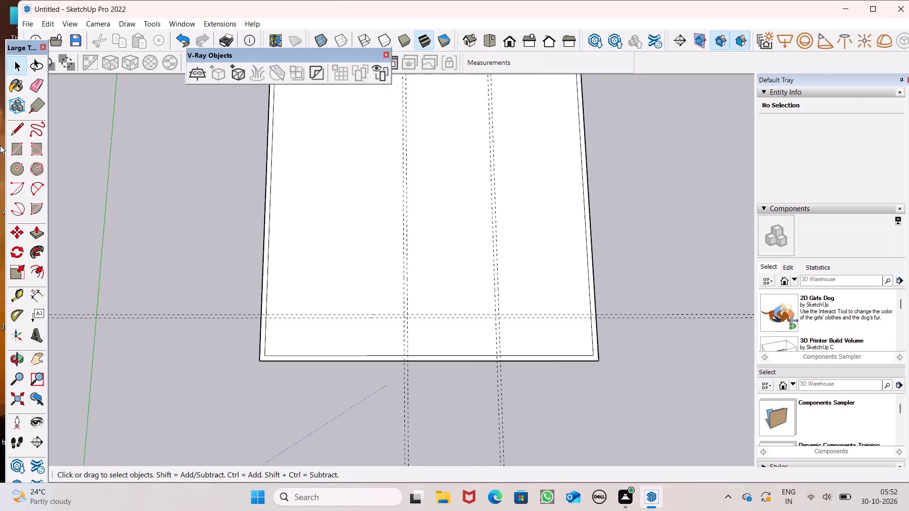
# Draw a 6" by 48' 6" wall rectangle between the two crosswise guides, spanning the inner outline from side to side.
pyautogui.click(20, 146)
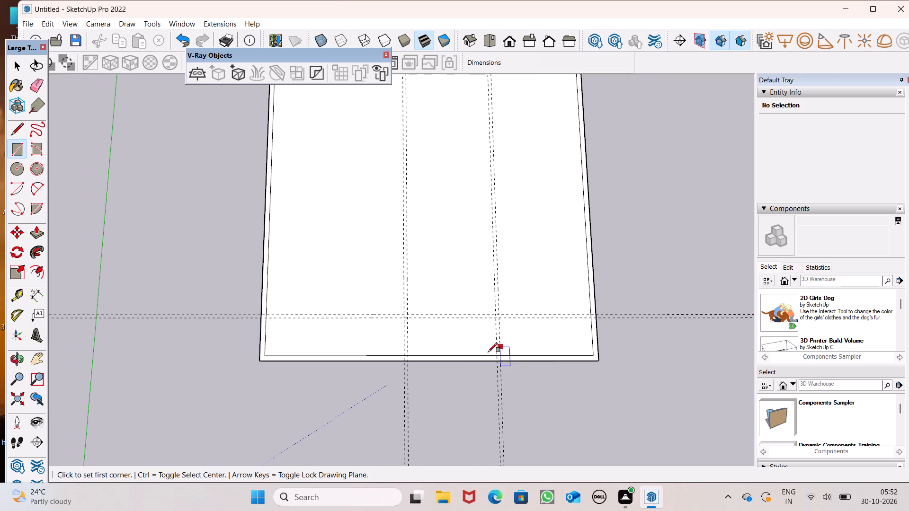
pyautogui.scroll(1, 441, 363)
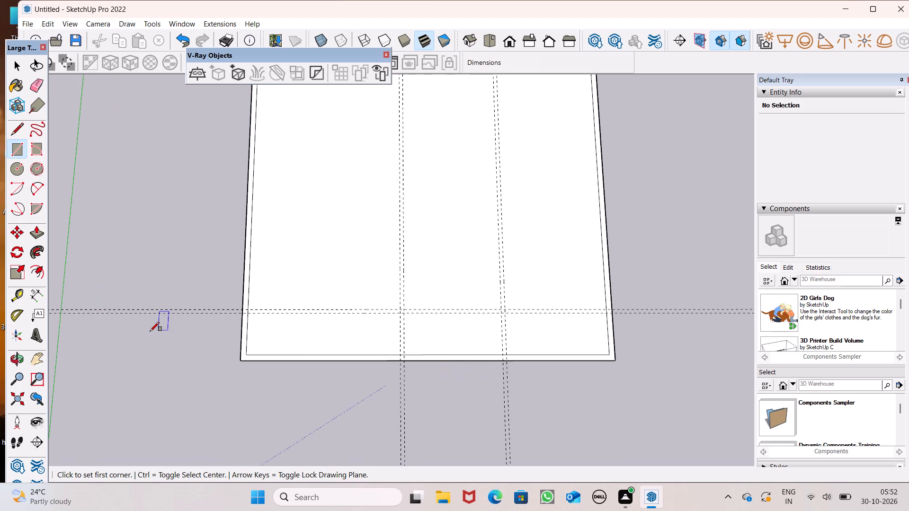
pyautogui.click(247, 309)
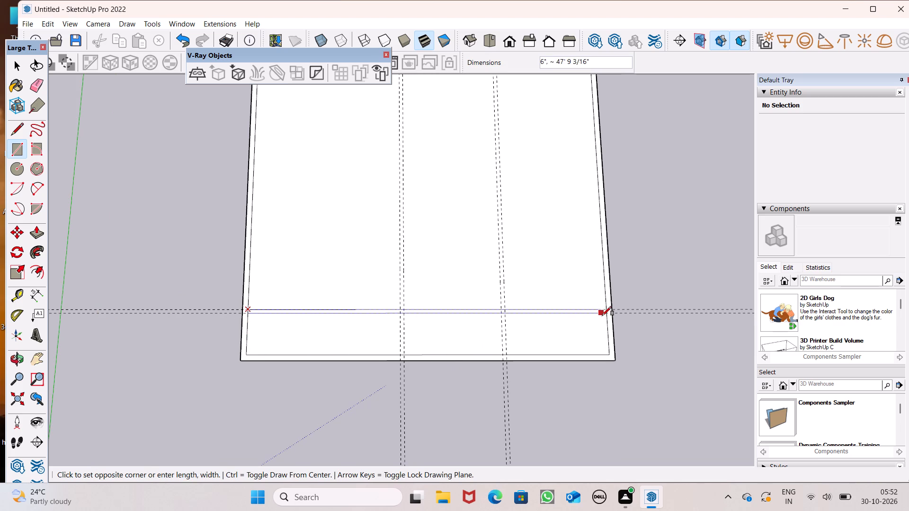
pyautogui.click(605, 314)
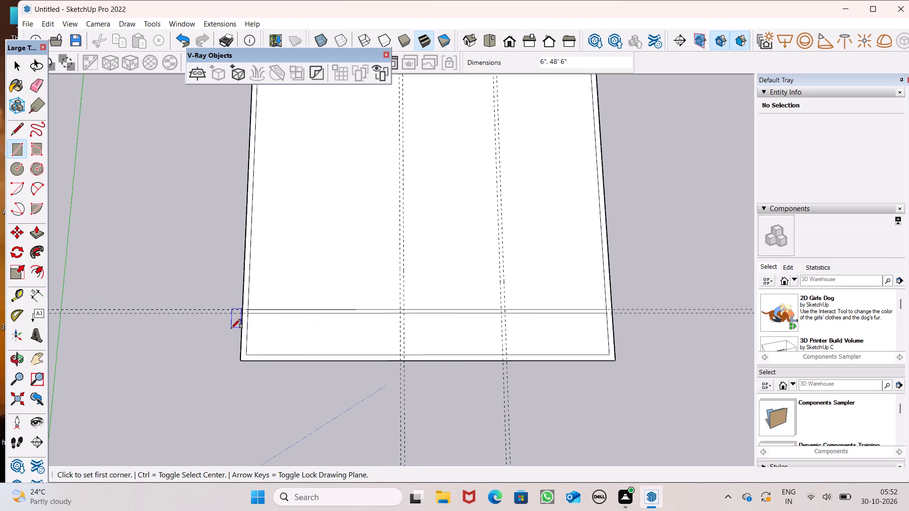
# Draw a 6" wide wall rectangle between the lengthwise guides farthest from the green axis, from the crosswise strip to the far inner edge.
pyautogui.scroll(-2, 231, 332)
pyautogui.scroll(-2, 297, 301)
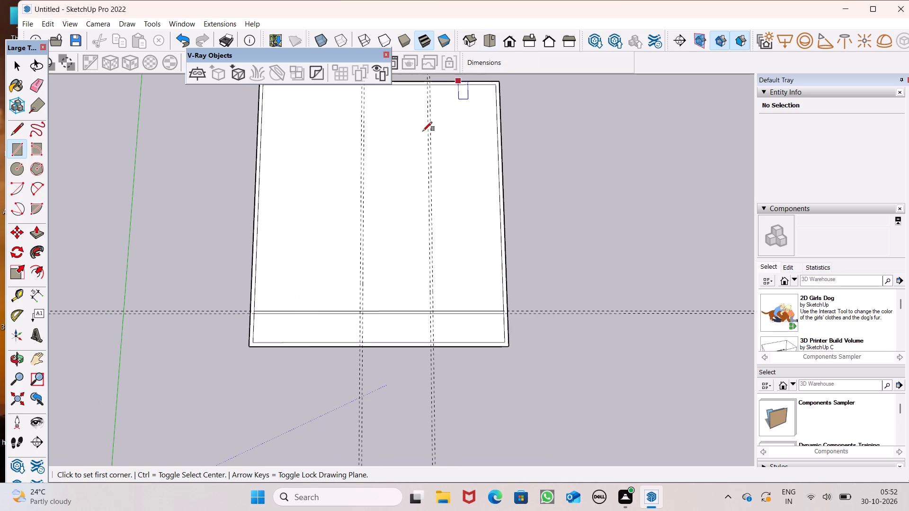
pyautogui.scroll(2, 410, 149)
pyautogui.scroll(-5, 410, 166)
pyautogui.scroll(8, 432, 264)
pyautogui.scroll(5, 417, 302)
pyautogui.click(424, 313)
pyautogui.scroll(-5, 408, 239)
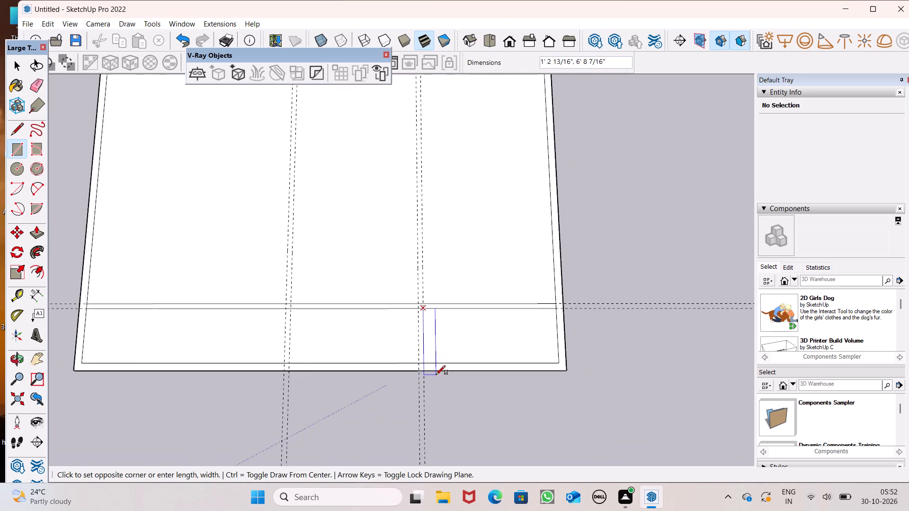
pyautogui.scroll(-4, 435, 336)
pyautogui.scroll(-7, 451, 118)
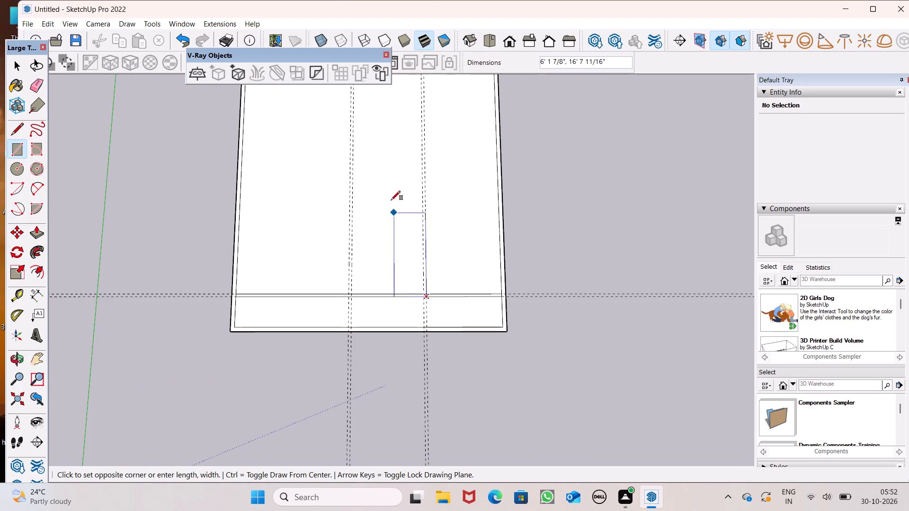
pyautogui.scroll(-7, 423, 194)
pyautogui.scroll(3, 406, 135)
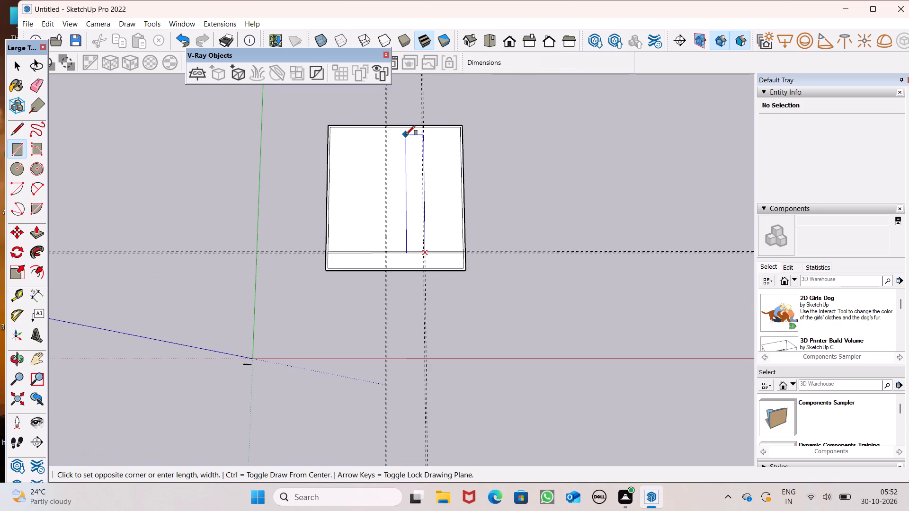
pyautogui.scroll(3, 406, 135)
pyautogui.scroll(11, 441, 114)
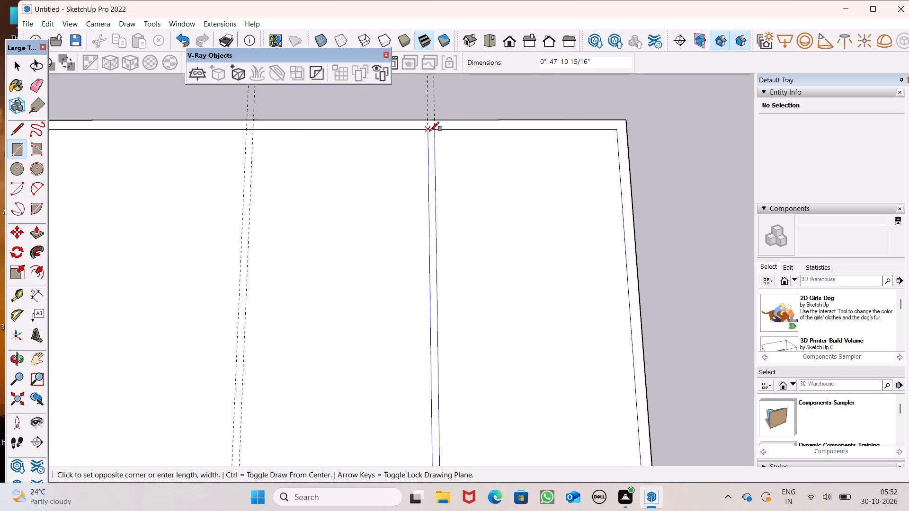
pyautogui.click(427, 131)
pyautogui.scroll(-12, 528, 156)
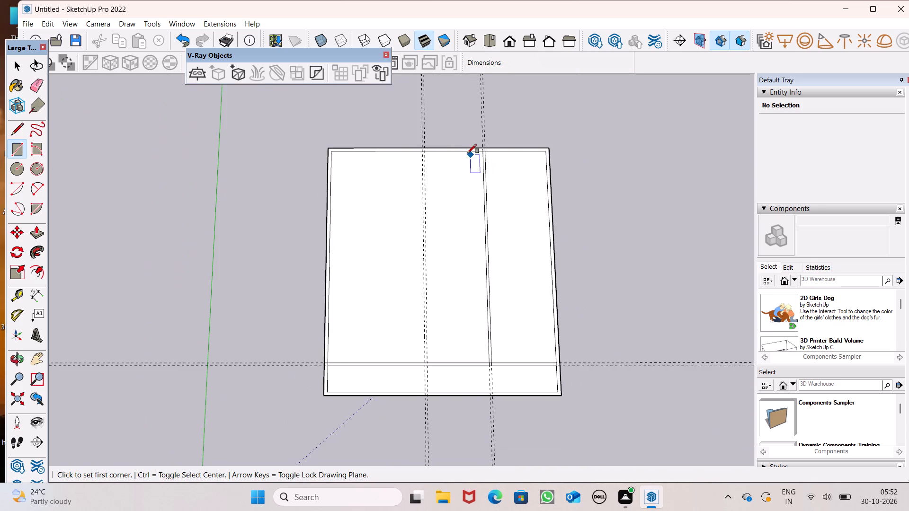
# Erase the four lengthwise guides running across the slab.
pyautogui.scroll(-1, 467, 153)
pyautogui.press('space')
pyautogui.scroll(-1, 471, 169)
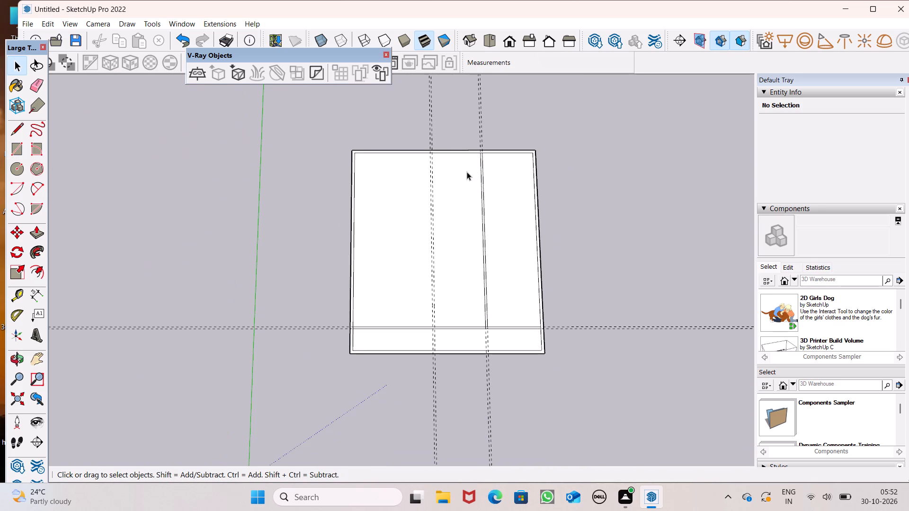
pyautogui.click(34, 82)
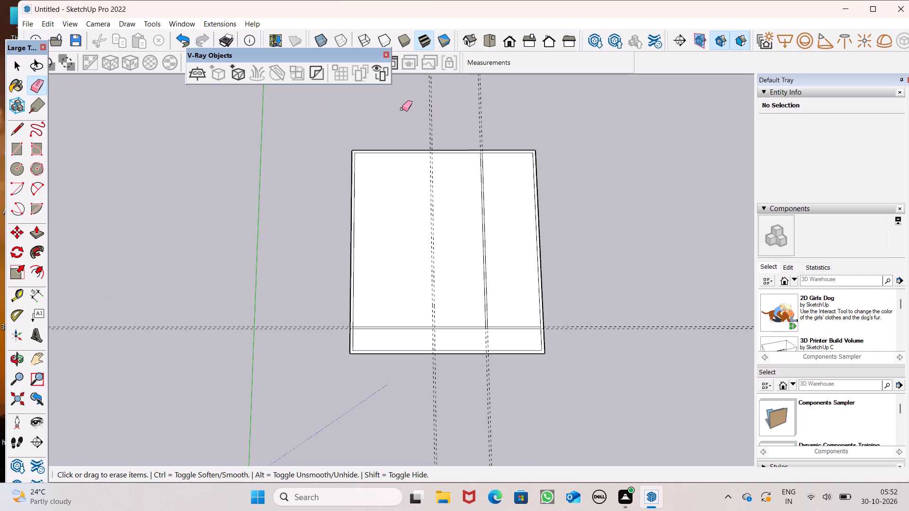
pyautogui.moveTo(433, 116); pyautogui.dragTo(428, 121)
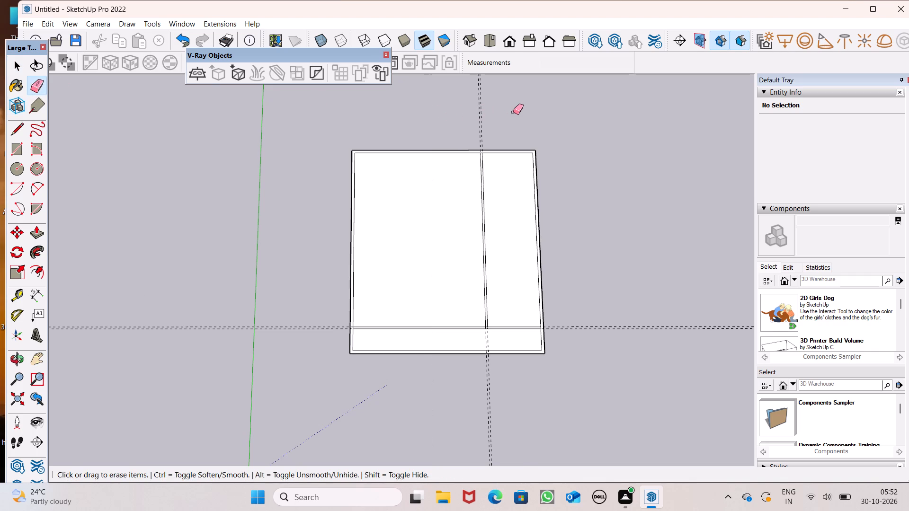
pyautogui.hotkey('ctrl', 'z')
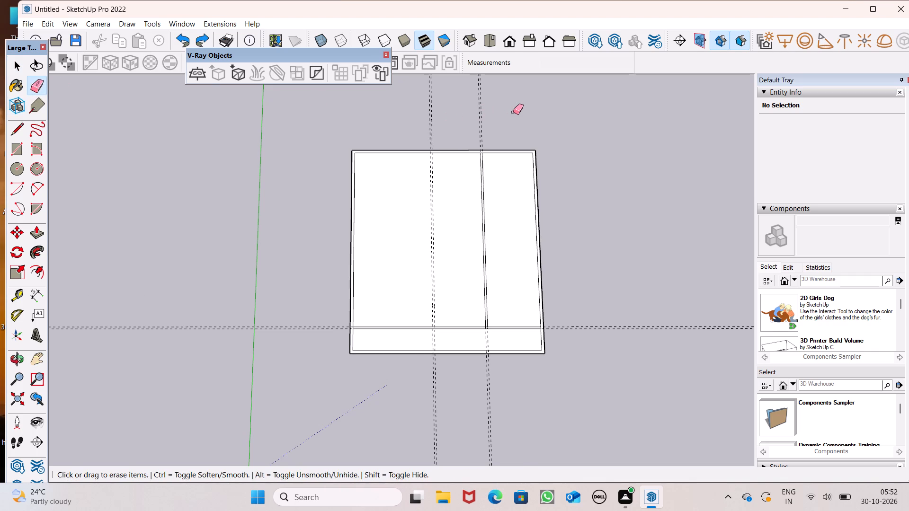
pyautogui.moveTo(428, 122); pyautogui.dragTo(428, 123)
pyautogui.moveTo(428, 123); pyautogui.dragTo(501, 123)
pyautogui.moveTo(483, 123); pyautogui.dragTo(453, 127)
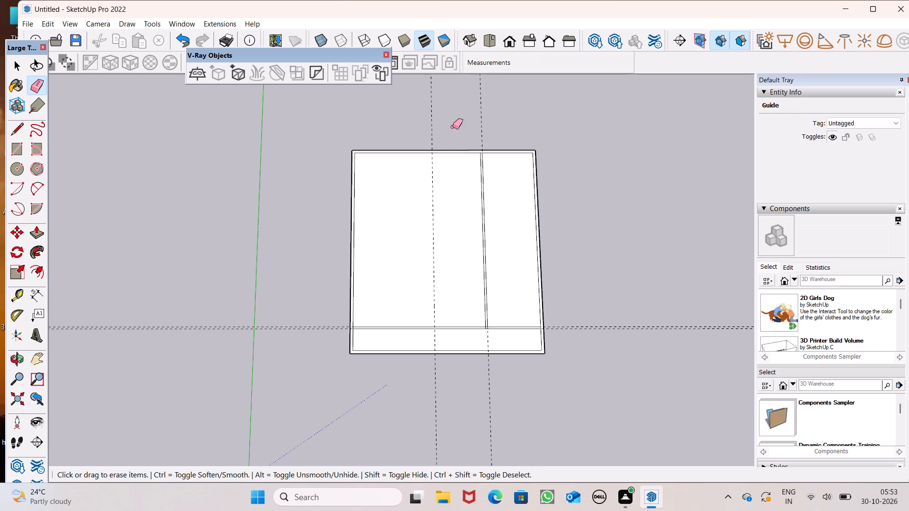
pyautogui.moveTo(453, 127); pyautogui.dragTo(431, 134)
# Erase the short edge closing the lengthwise wall strip where it meets the far perimeter wall.
pyautogui.scroll(3, 423, 223)
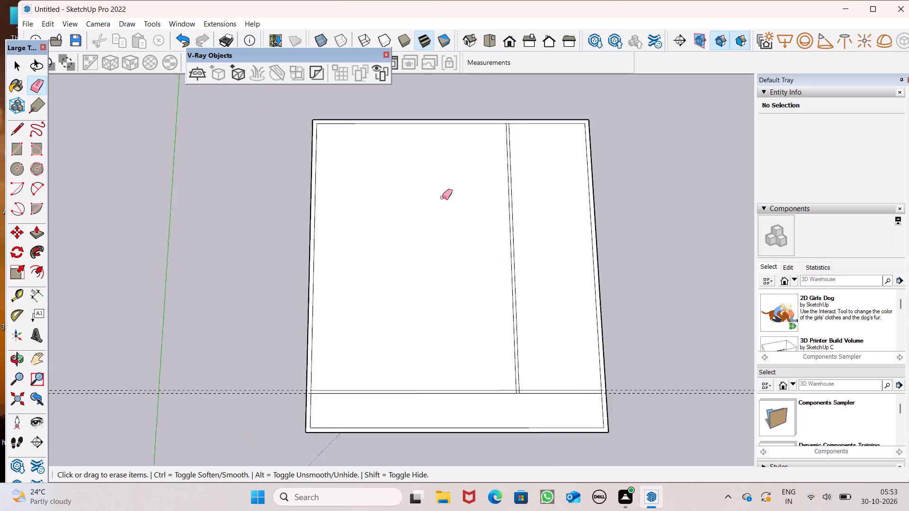
pyautogui.scroll(3, 442, 197)
pyautogui.scroll(10, 506, 123)
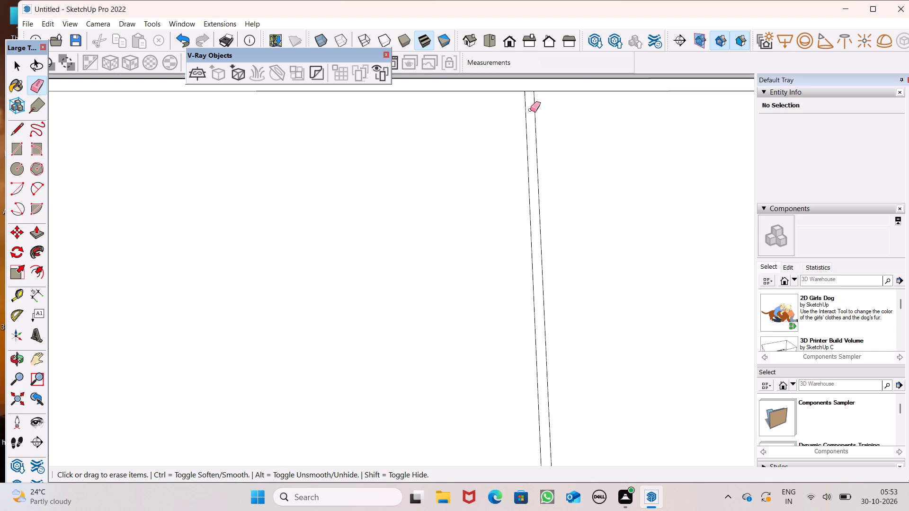
pyautogui.scroll(6, 530, 110)
pyautogui.moveTo(531, 84); pyautogui.dragTo(532, 90)
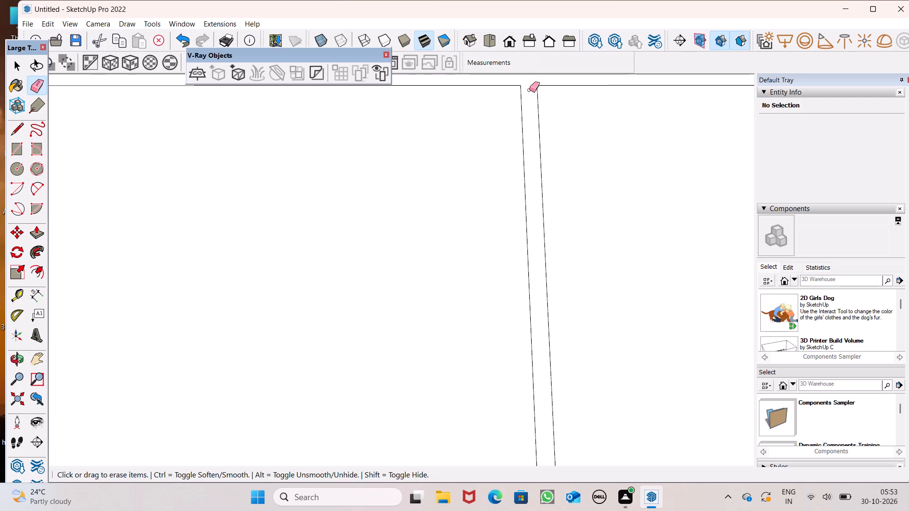
# Erase the two crosswise guides along the crosswise wall strip.
pyautogui.scroll(-14, 509, 179)
pyautogui.scroll(-14, 506, 145)
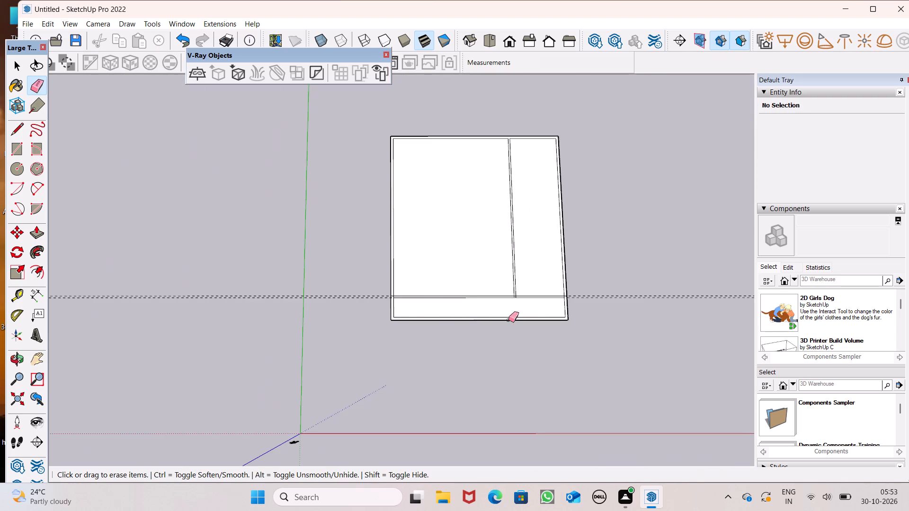
pyautogui.scroll(6, 407, 308)
pyautogui.scroll(4, 343, 285)
pyautogui.moveTo(350, 260); pyautogui.dragTo(354, 315)
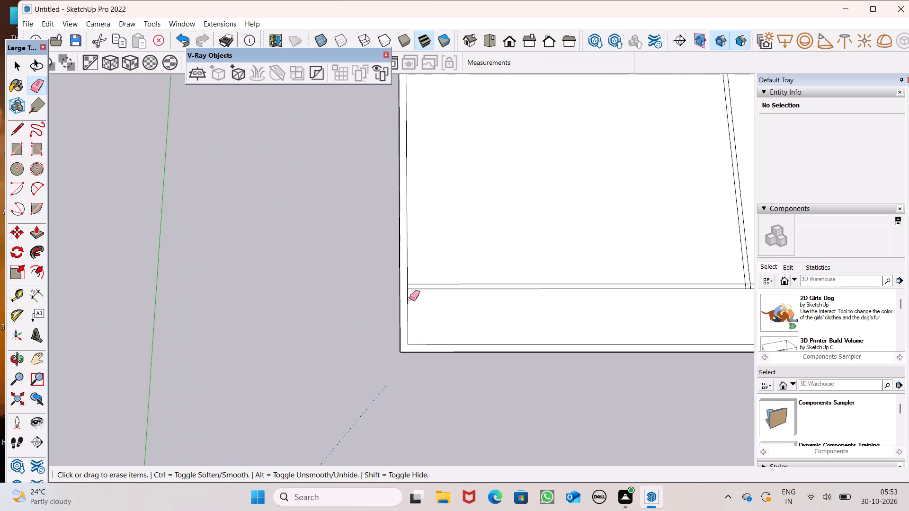
# Draw a 9" line across the perimeter wall nearest the green axis, beside the shallow bay just beyond the crosswise strip.
pyautogui.scroll(7, 414, 300)
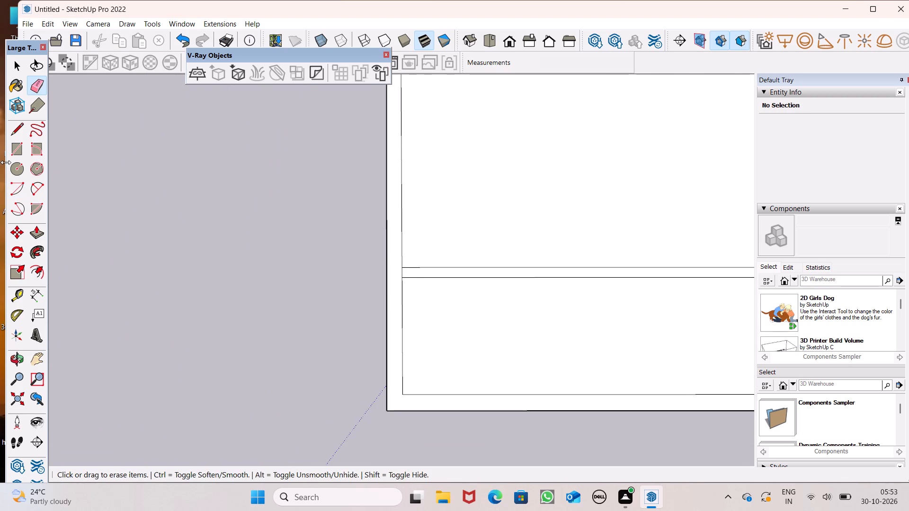
pyautogui.click(20, 130)
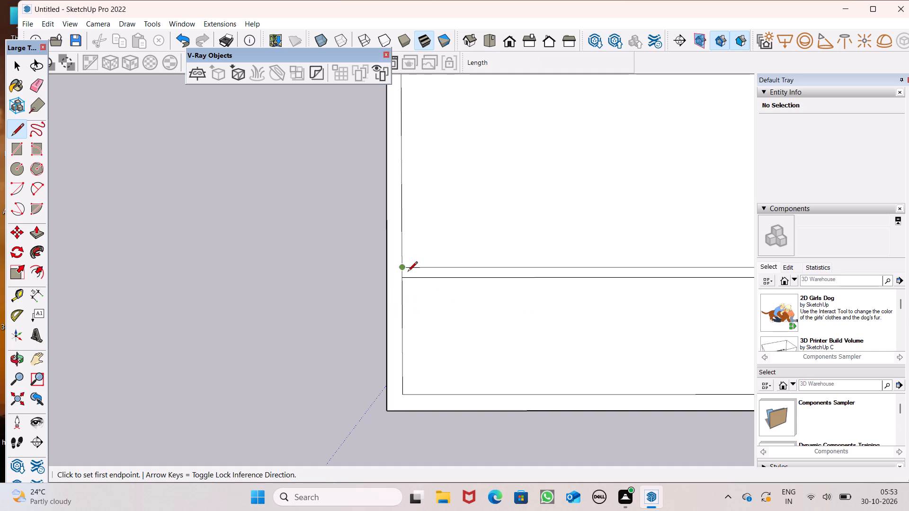
pyautogui.scroll(2, 369, 247)
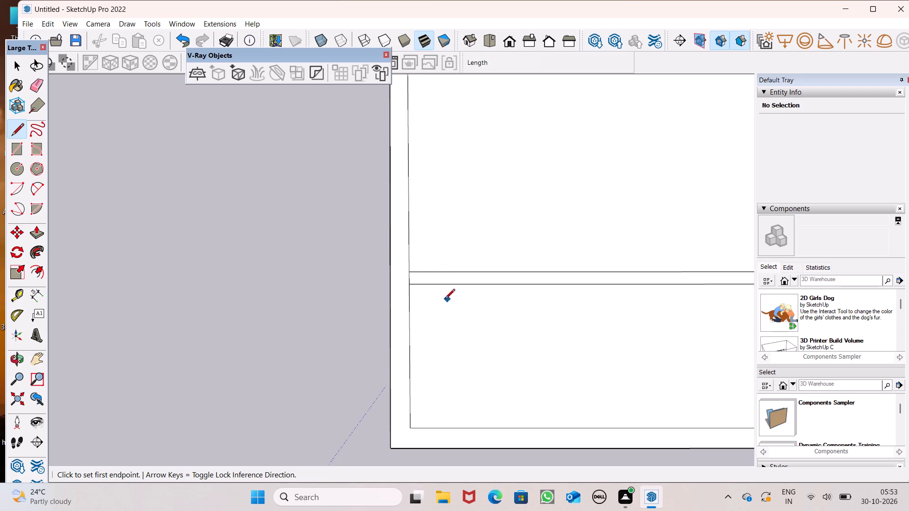
pyautogui.click(410, 324)
pyautogui.click(387, 326)
# Draw a matching 9" line across the opposite perimeter wall, aligned with the line on the green-axis side.
pyautogui.scroll(-9, 167, 286)
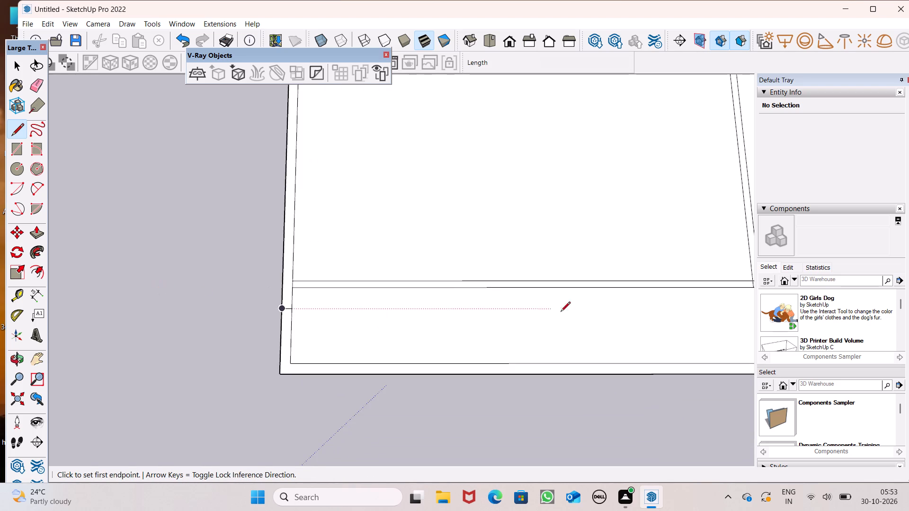
pyautogui.scroll(-8, 615, 323)
pyautogui.scroll(-5, 351, 315)
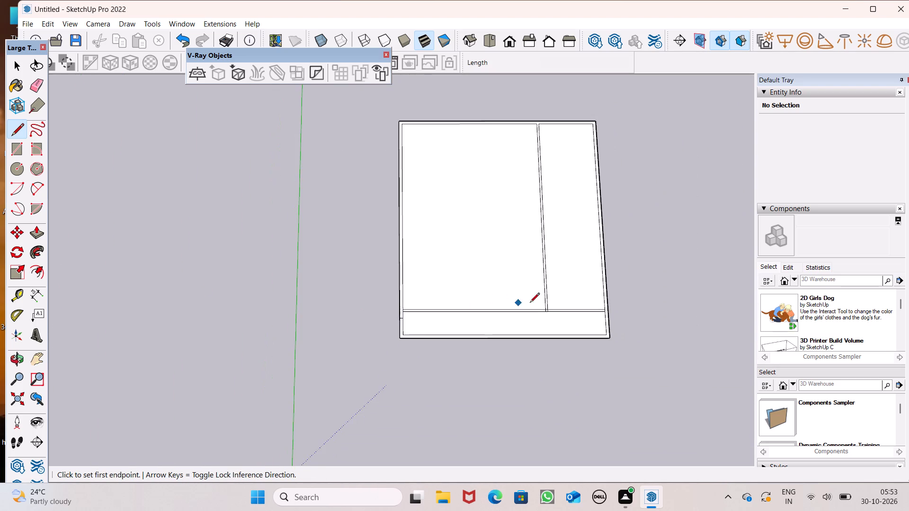
pyautogui.scroll(6, 589, 319)
pyautogui.scroll(6, 637, 310)
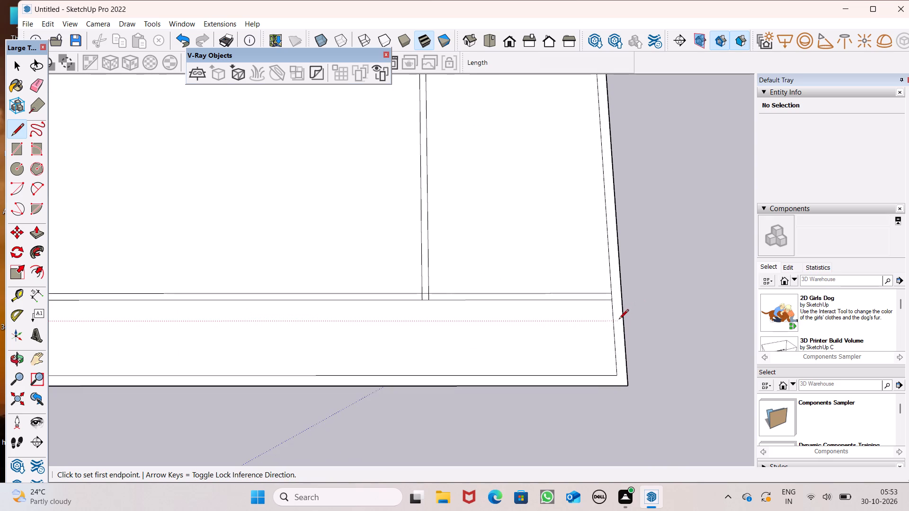
pyautogui.click(625, 320)
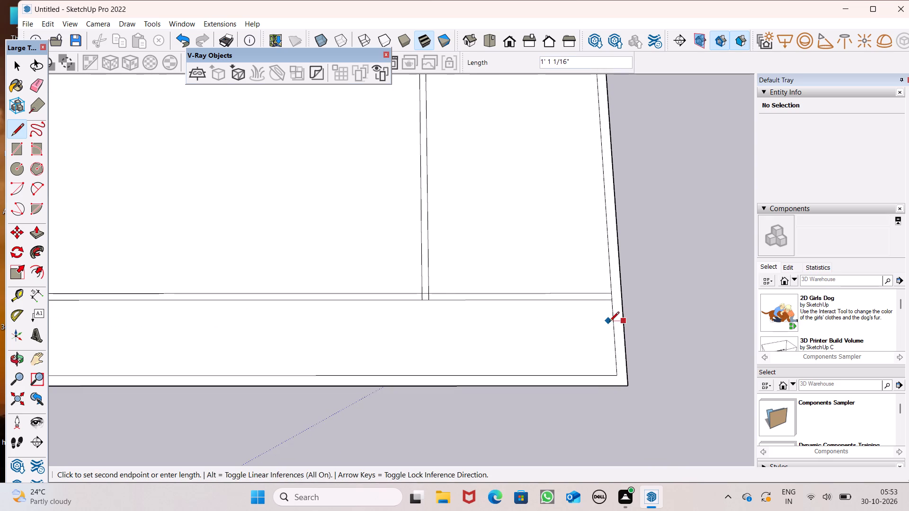
pyautogui.click(611, 322)
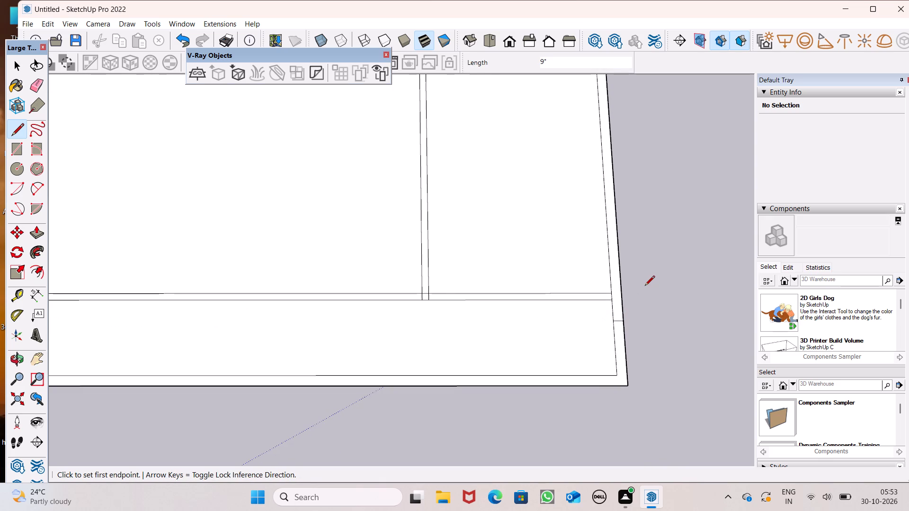
pyautogui.press('space')
# Erase the short edge separating the crosswise strip from the perimeter wall nearest the green axis.
pyautogui.scroll(-4, 603, 204)
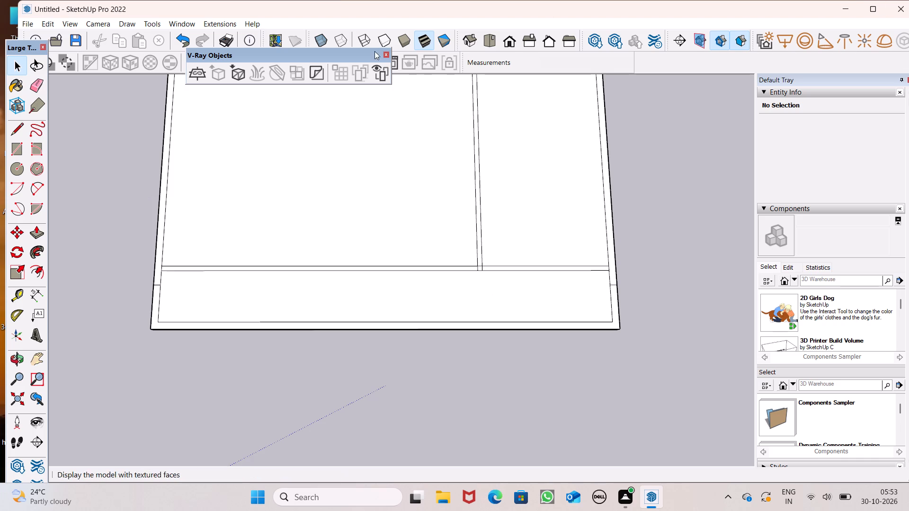
pyautogui.click(33, 82)
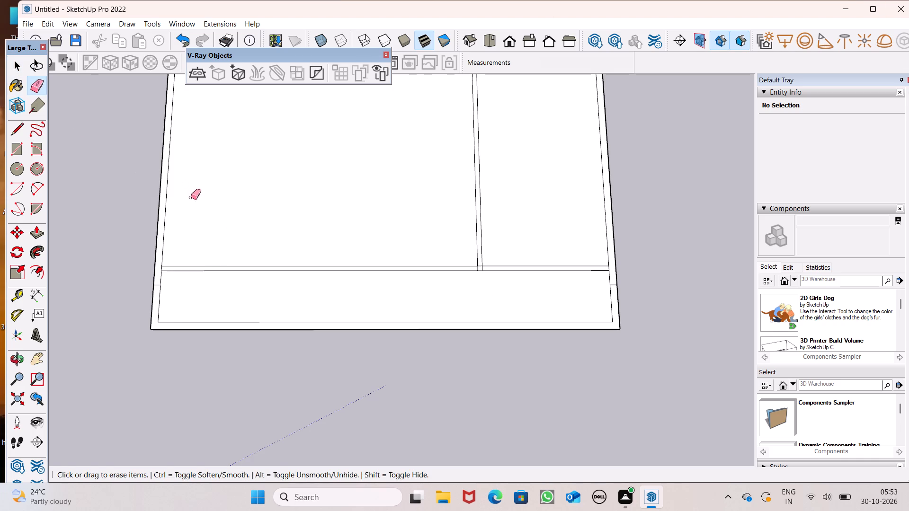
pyautogui.scroll(7, 141, 263)
pyautogui.scroll(6, 184, 276)
pyautogui.moveTo(170, 266); pyautogui.dragTo(177, 263)
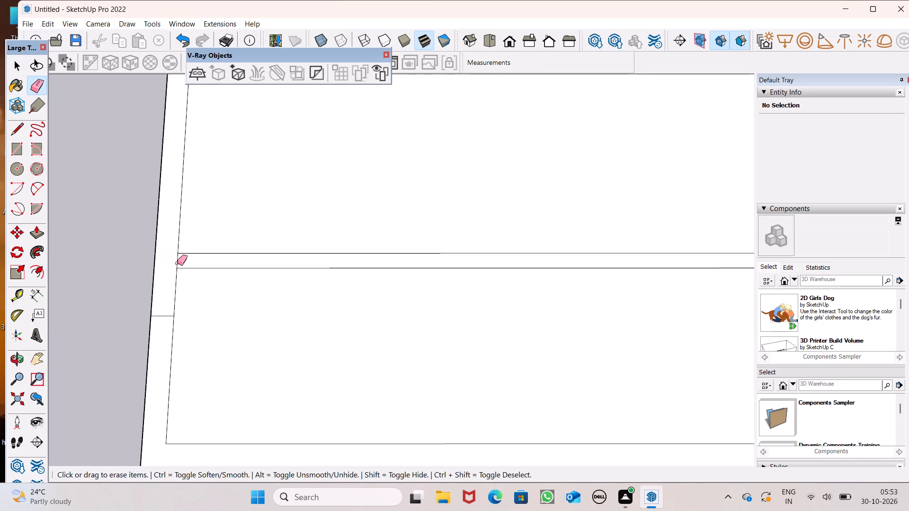
pyautogui.moveTo(177, 263); pyautogui.dragTo(177, 262)
# Erase the two short edges crossing the crosswise strip where the lengthwise wall strip joins it.
pyautogui.scroll(-13, 125, 222)
pyautogui.scroll(5, 475, 265)
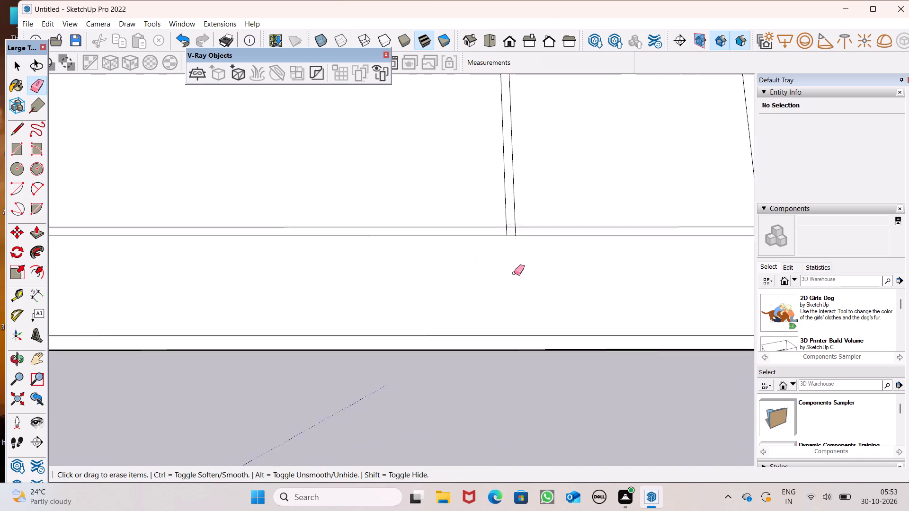
pyautogui.scroll(10, 514, 273)
pyautogui.moveTo(514, 207); pyautogui.dragTo(499, 208)
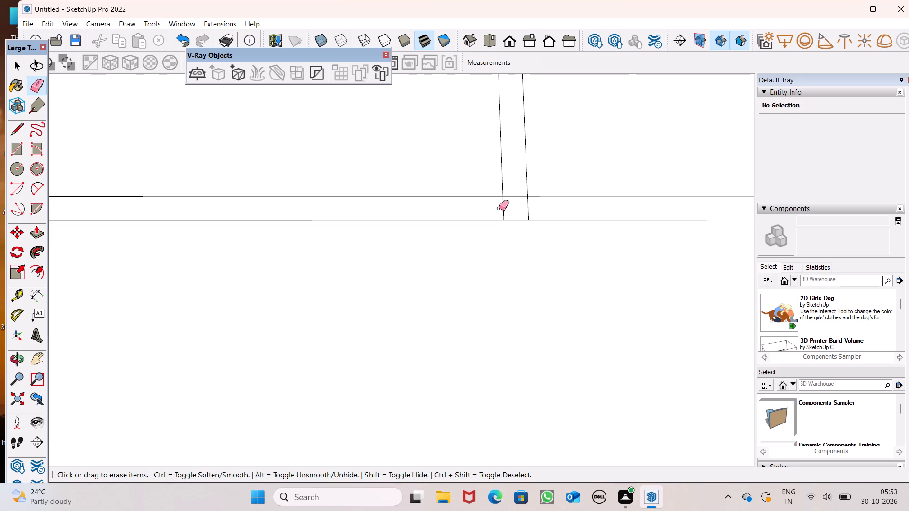
pyautogui.moveTo(499, 208); pyautogui.dragTo(555, 229)
pyautogui.moveTo(518, 210); pyautogui.dragTo(530, 210)
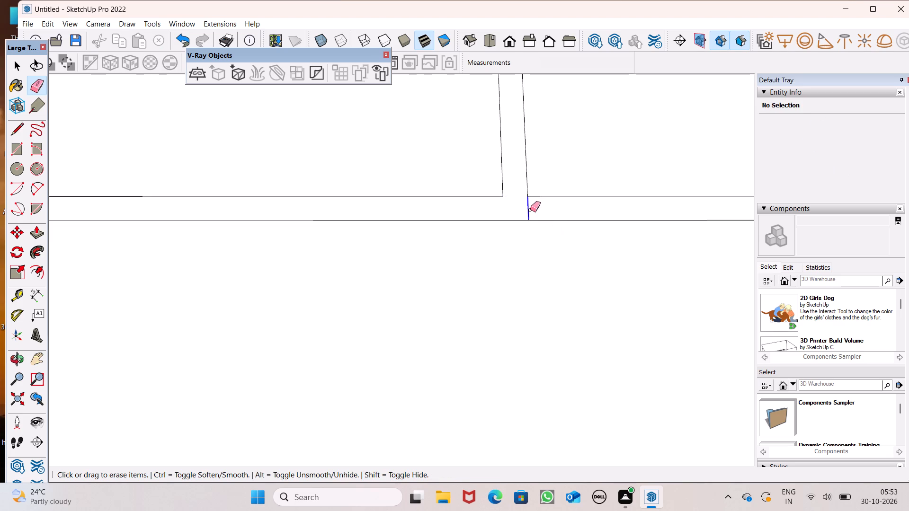
pyautogui.moveTo(530, 210); pyautogui.dragTo(531, 208)
# Erase the short edge separating the crosswise strip from the perimeter wall farthest from the green axis.
pyautogui.scroll(-3, 392, 261)
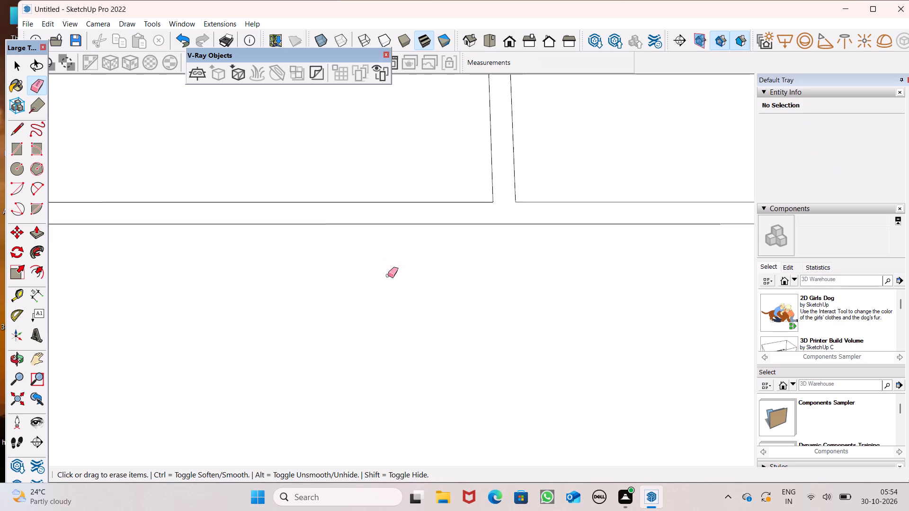
pyautogui.scroll(-4, 388, 275)
pyautogui.scroll(-7, 111, 227)
pyautogui.scroll(-1, 278, 222)
pyautogui.scroll(8, 385, 216)
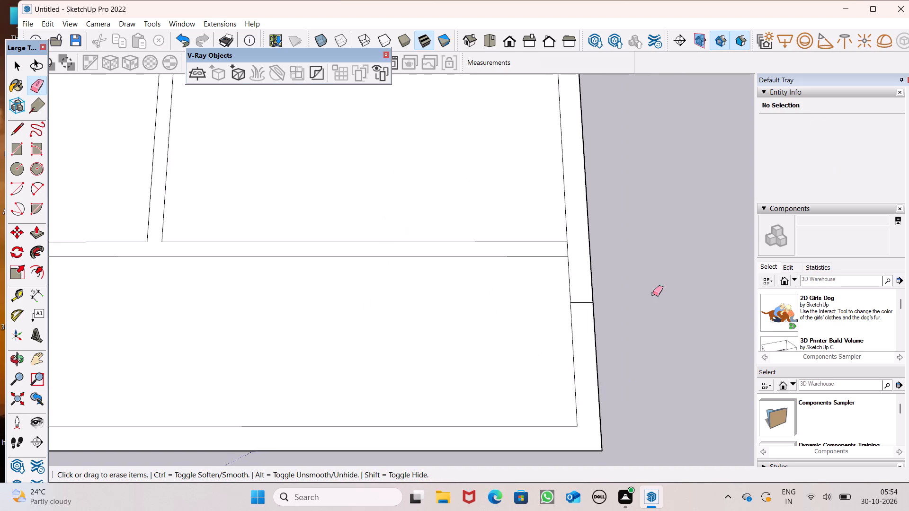
pyautogui.scroll(5, 653, 294)
pyautogui.scroll(3, 548, 254)
pyautogui.click(514, 217)
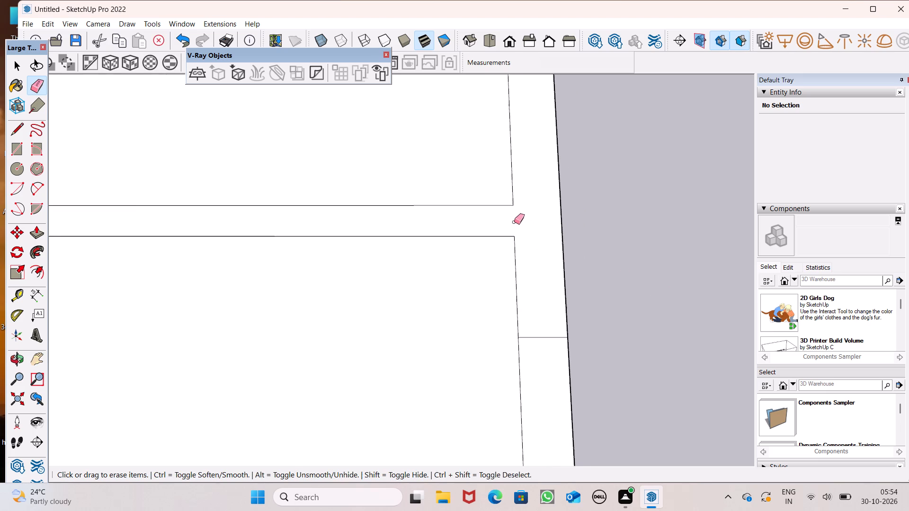
pyautogui.press('space')
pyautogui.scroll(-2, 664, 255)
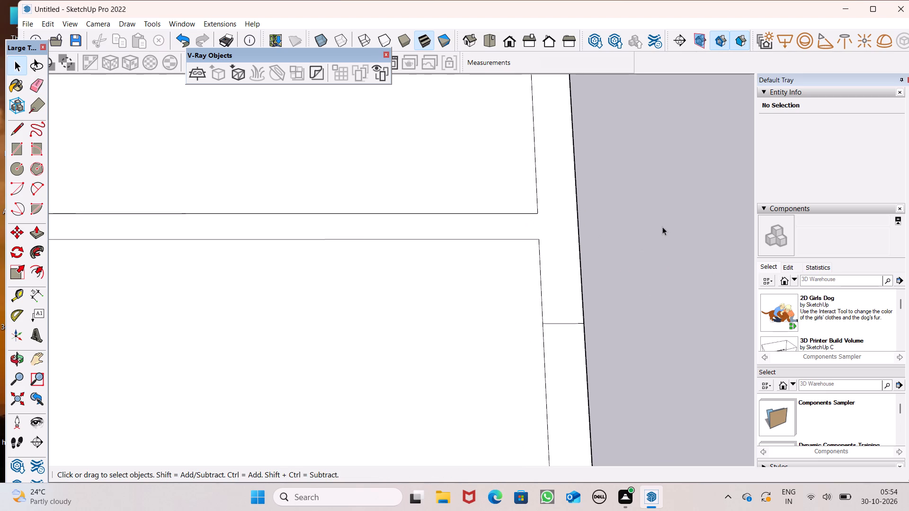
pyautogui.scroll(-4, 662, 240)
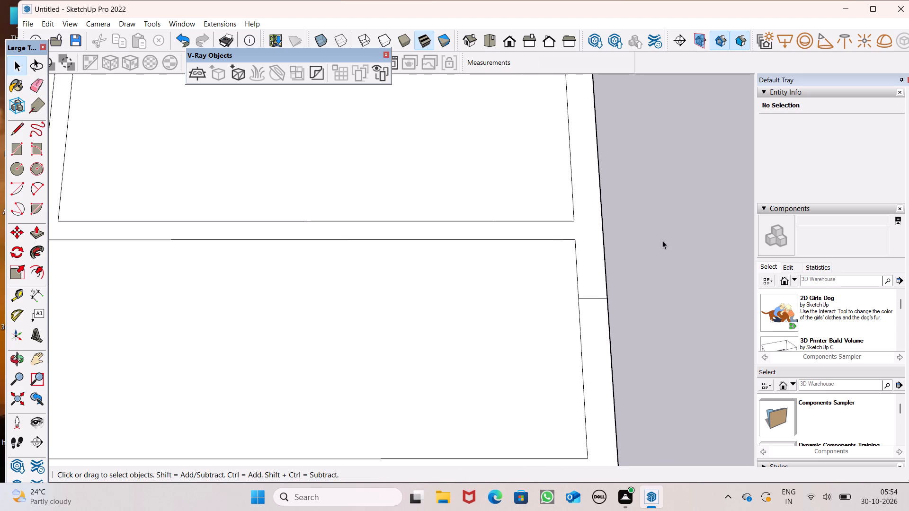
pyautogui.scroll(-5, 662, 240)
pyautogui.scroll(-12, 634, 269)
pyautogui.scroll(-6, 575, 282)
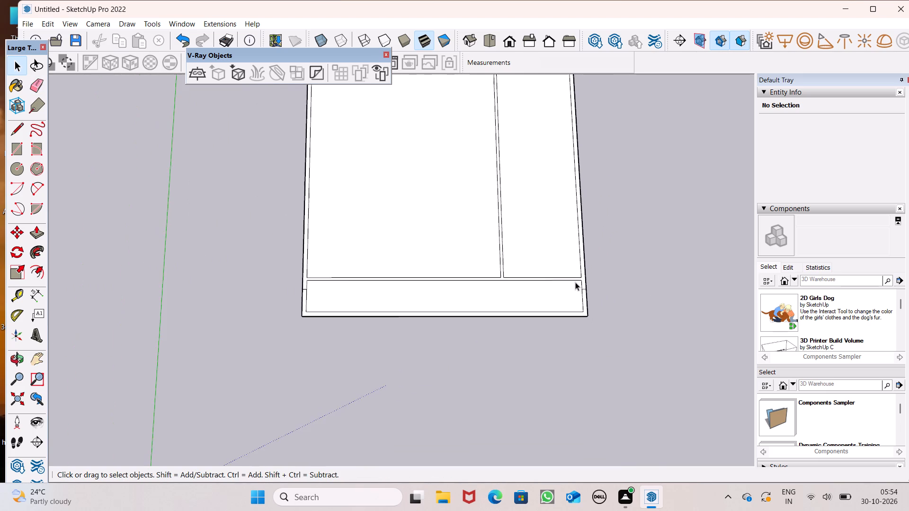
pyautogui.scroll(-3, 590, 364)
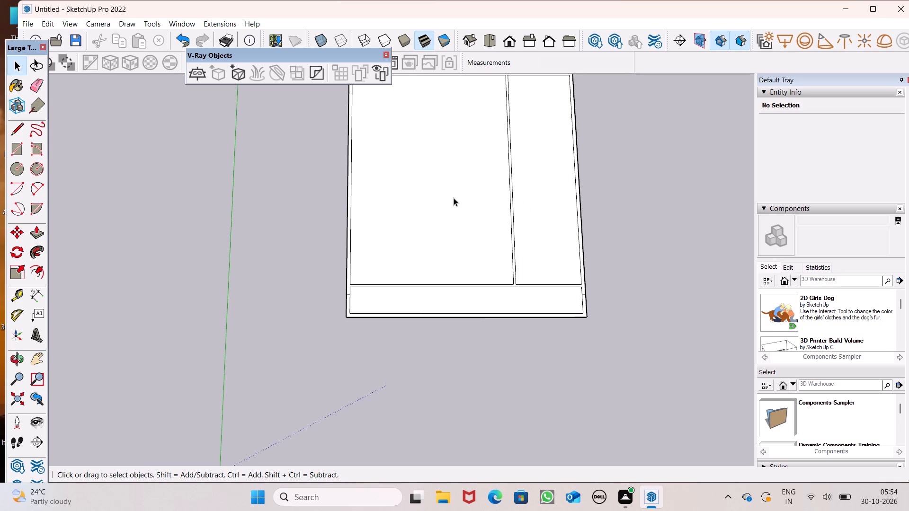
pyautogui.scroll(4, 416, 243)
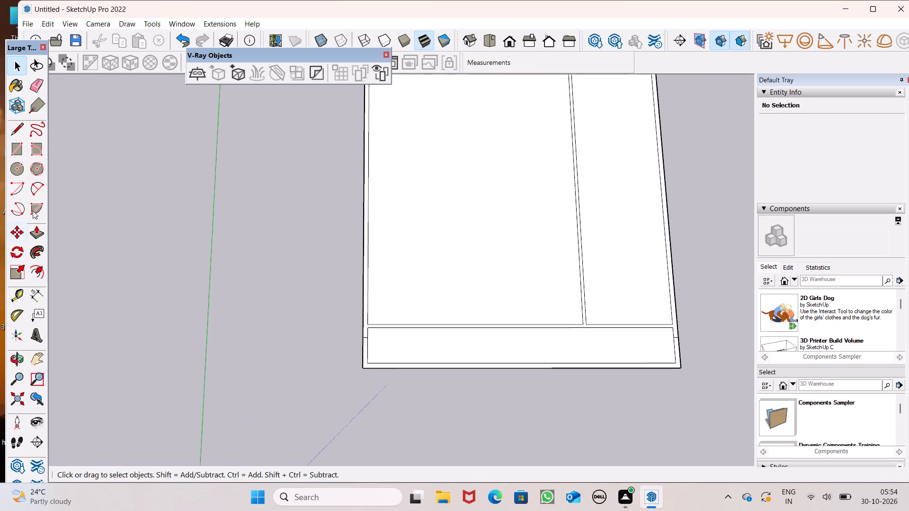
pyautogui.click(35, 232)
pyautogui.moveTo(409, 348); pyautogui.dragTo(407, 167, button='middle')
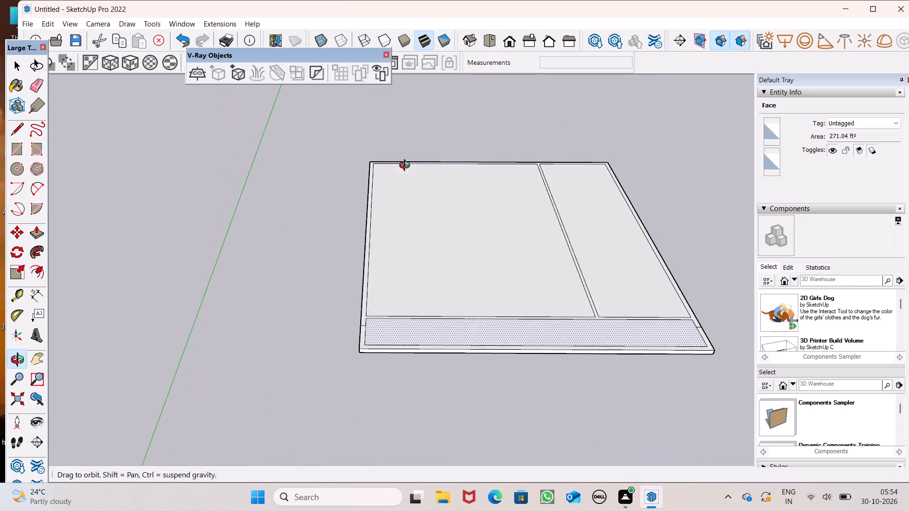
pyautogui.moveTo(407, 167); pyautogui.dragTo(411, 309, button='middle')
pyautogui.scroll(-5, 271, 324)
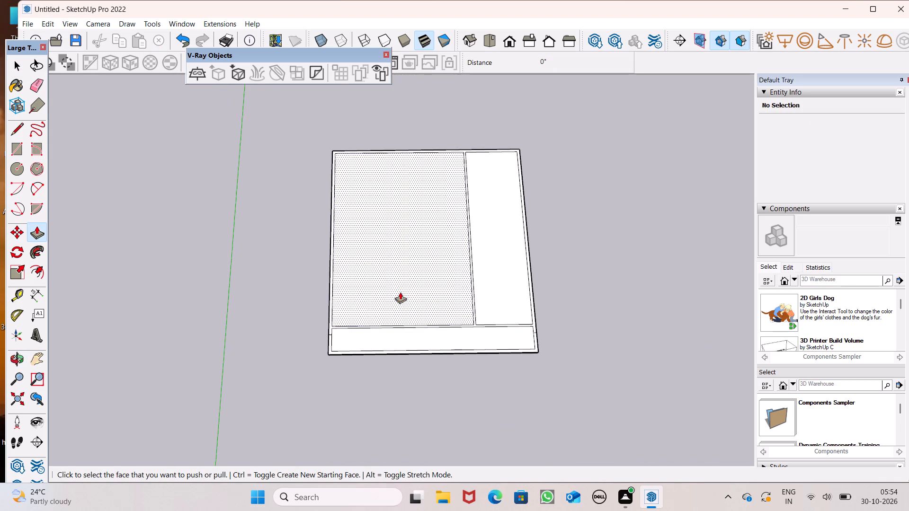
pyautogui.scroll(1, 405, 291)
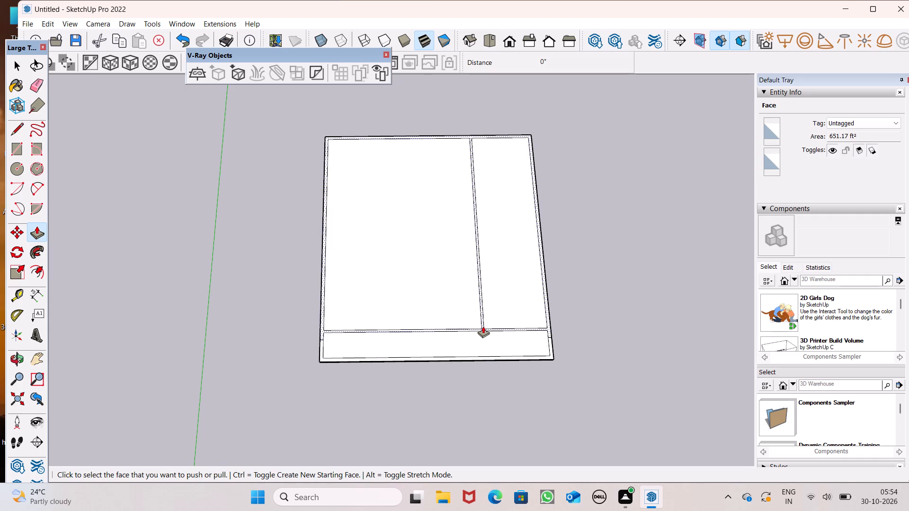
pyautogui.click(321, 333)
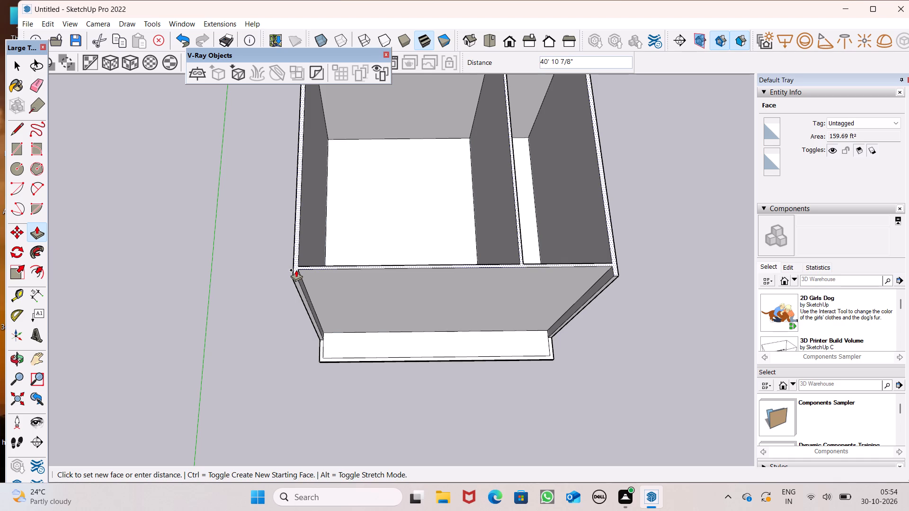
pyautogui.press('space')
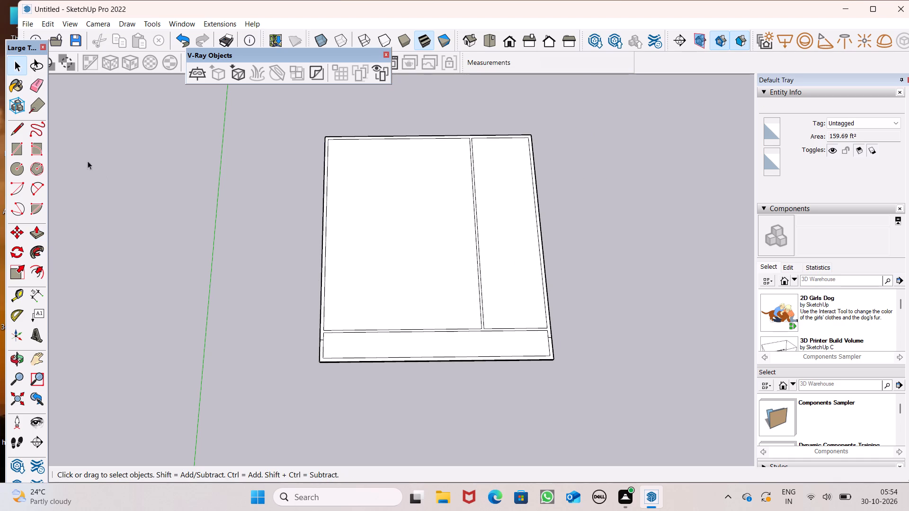
# Draw a 6" line across the crosswise wall strip, continuing the lengthwise strip's edge on the green-axis side.
pyautogui.click(20, 129)
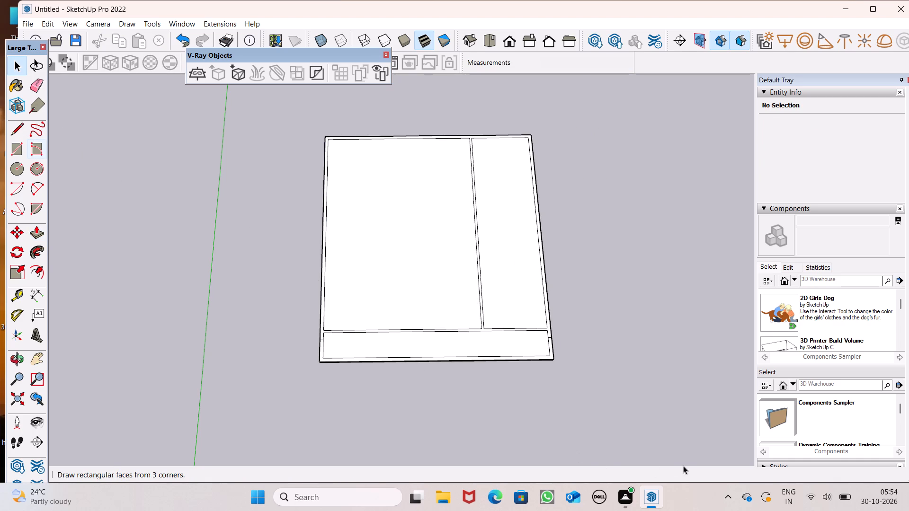
pyautogui.scroll(4, 686, 464)
pyautogui.scroll(2, 434, 288)
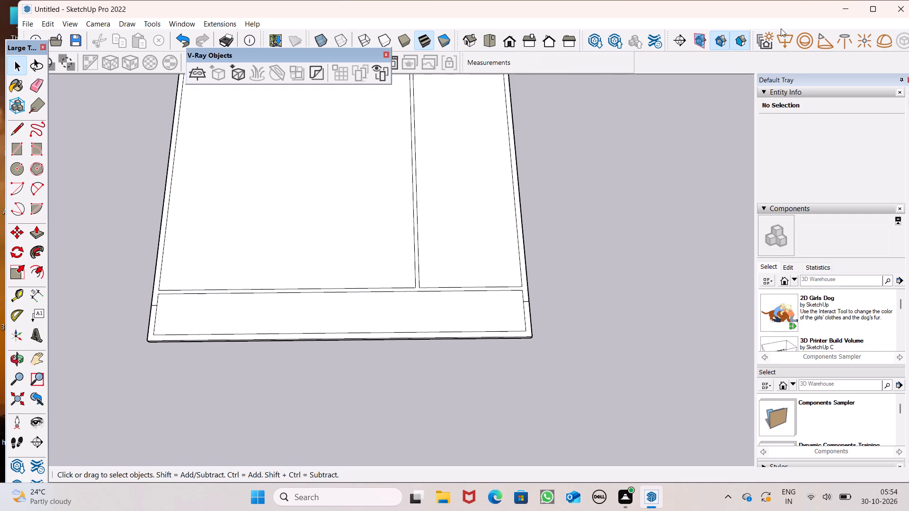
pyautogui.click(19, 132)
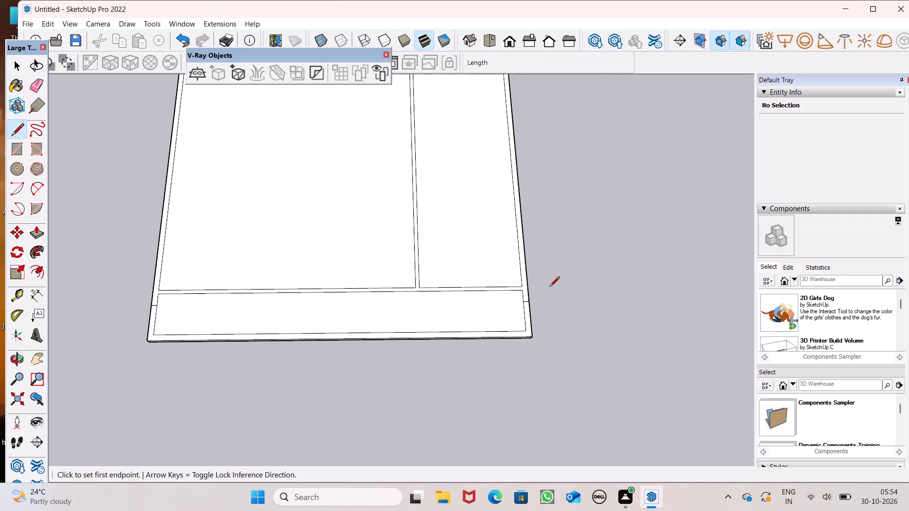
pyautogui.scroll(3, 368, 277)
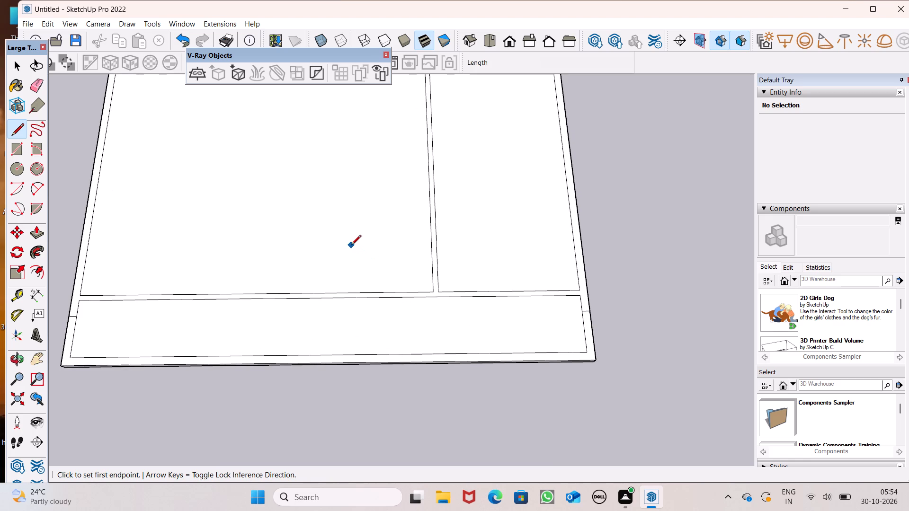
pyautogui.scroll(1, 317, 205)
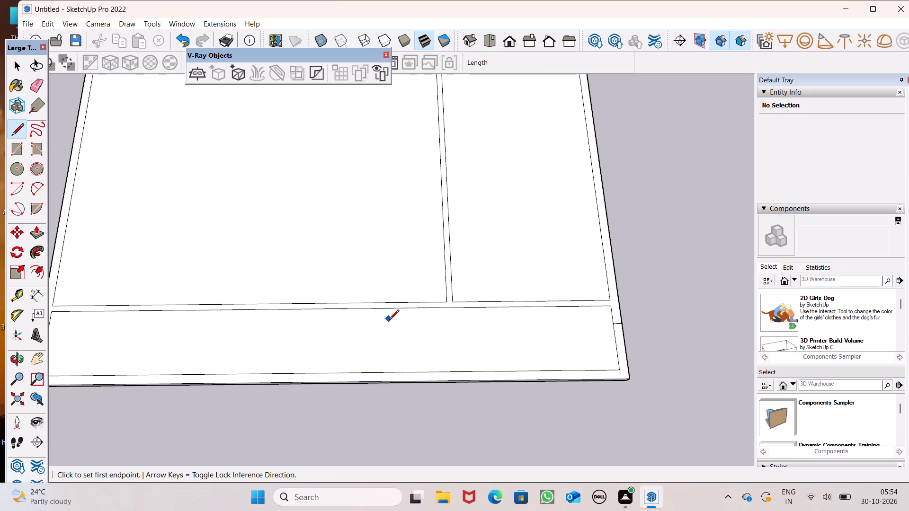
pyautogui.scroll(2, 386, 299)
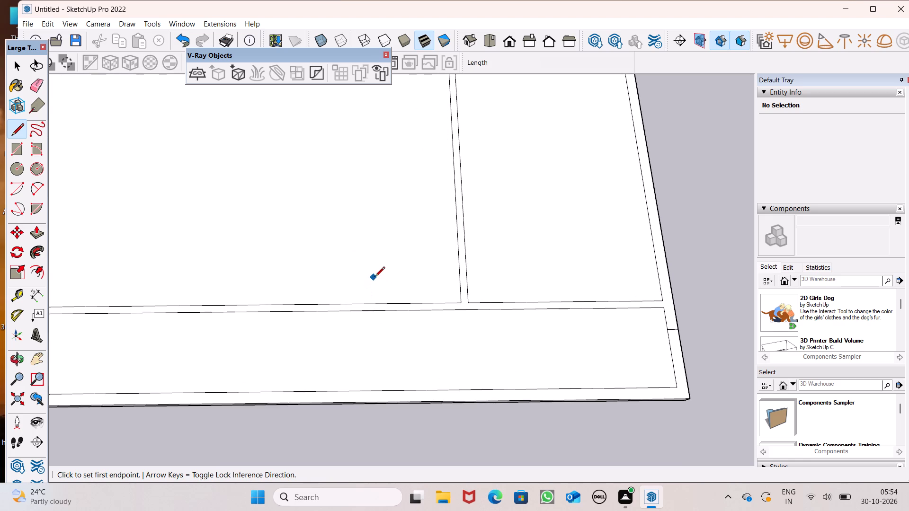
pyautogui.scroll(6, 385, 273)
pyautogui.scroll(2, 543, 328)
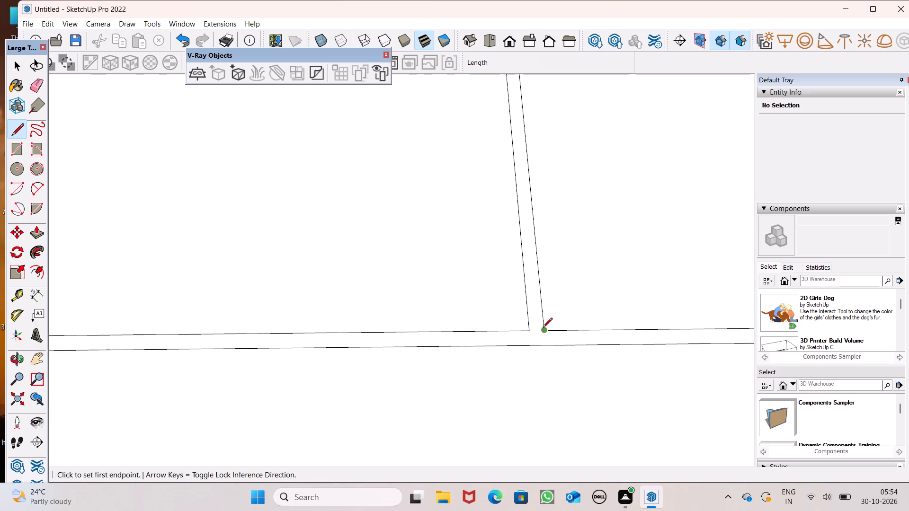
pyautogui.scroll(2, 543, 328)
pyautogui.click(526, 331)
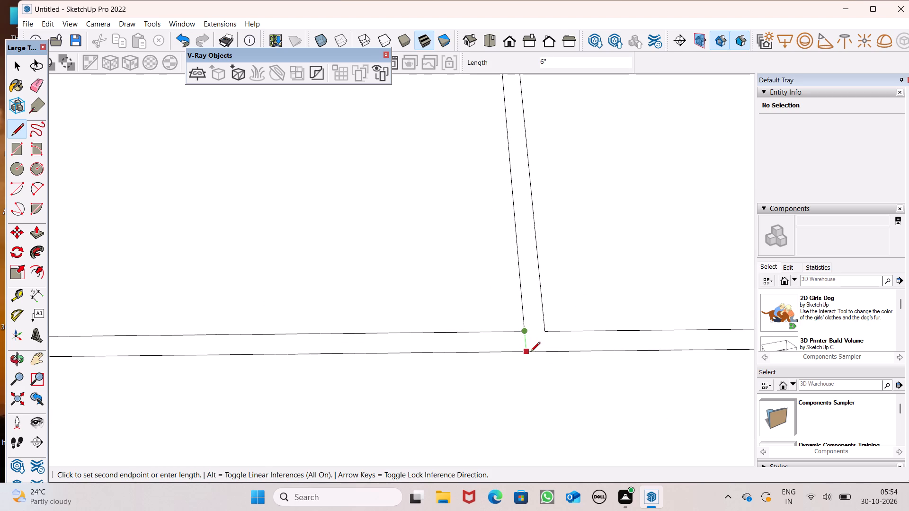
pyautogui.click(530, 352)
# Draw a 6" line closing the crosswise strip's end at the perimeter wall farthest from the green axis.
pyautogui.scroll(-1, 282, 233)
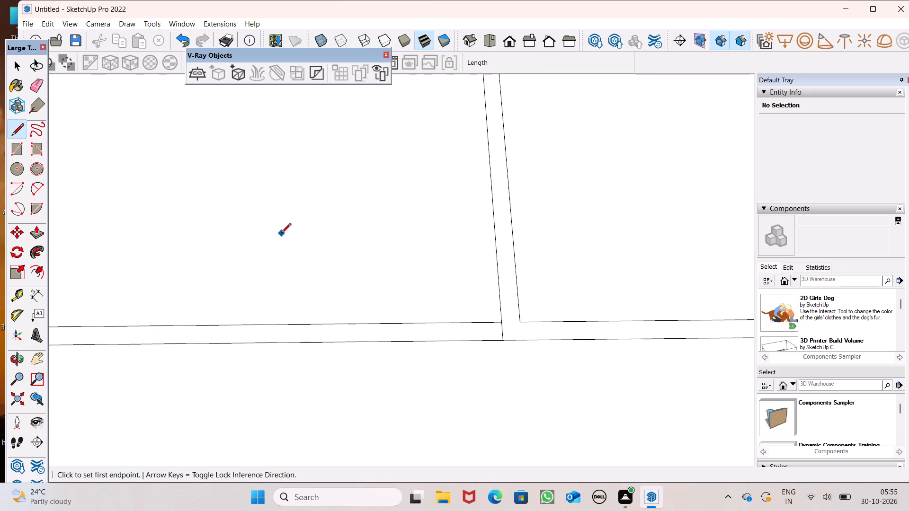
pyautogui.scroll(-6, 281, 234)
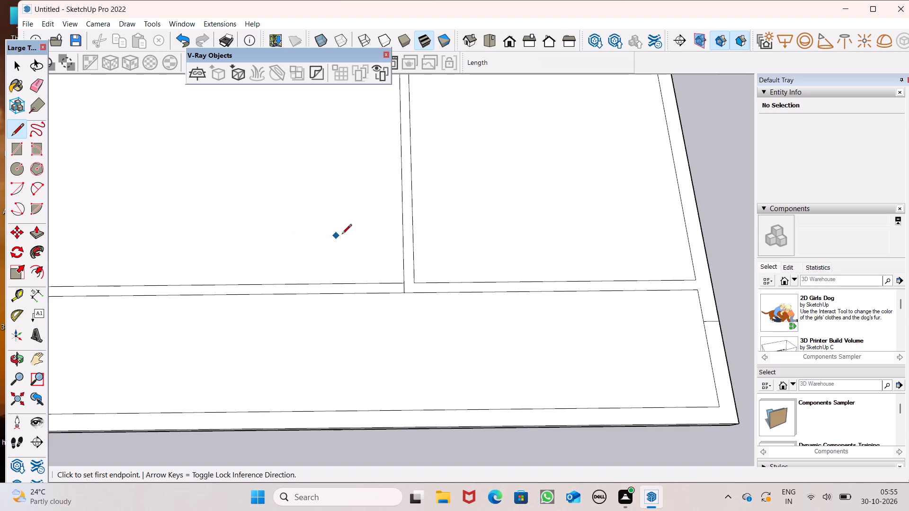
pyautogui.scroll(7, 699, 291)
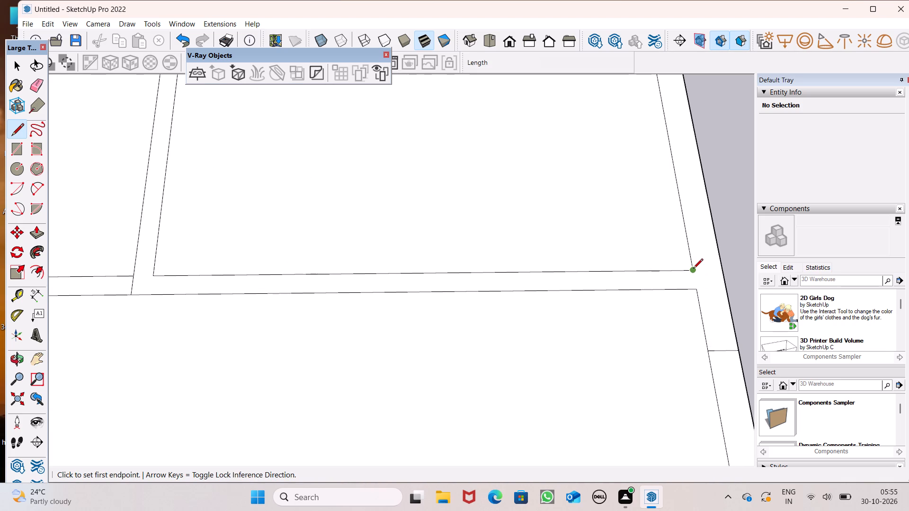
pyautogui.click(693, 268)
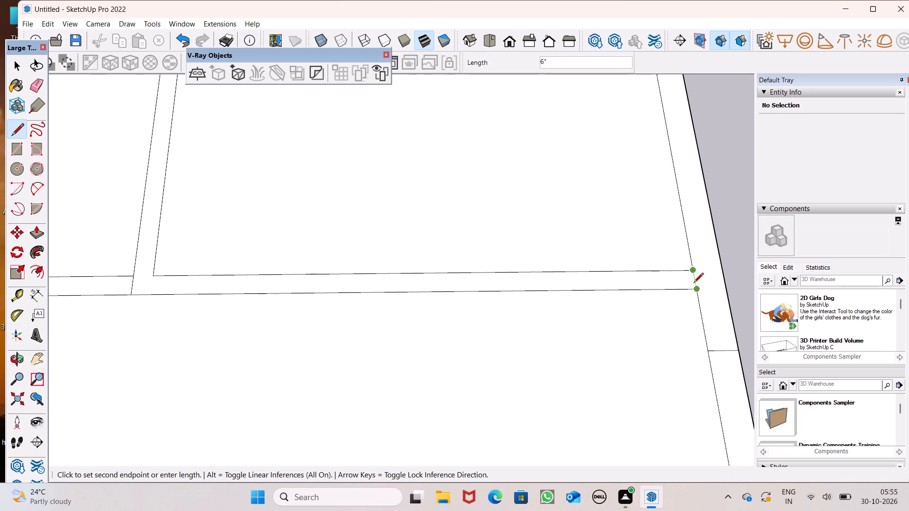
pyautogui.click(694, 283)
pyautogui.press('space')
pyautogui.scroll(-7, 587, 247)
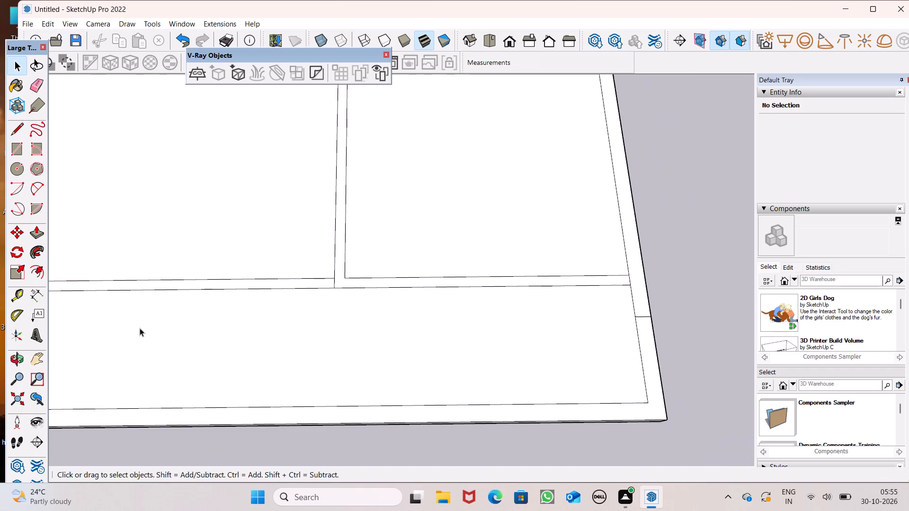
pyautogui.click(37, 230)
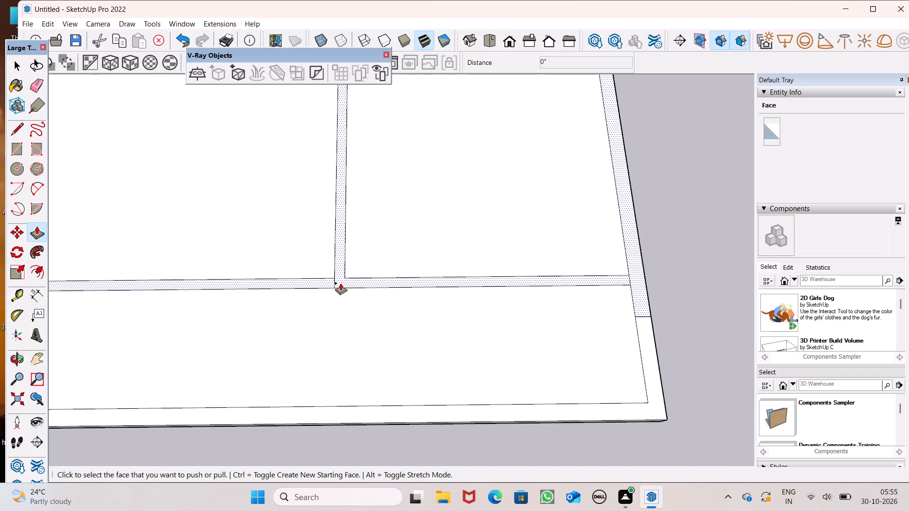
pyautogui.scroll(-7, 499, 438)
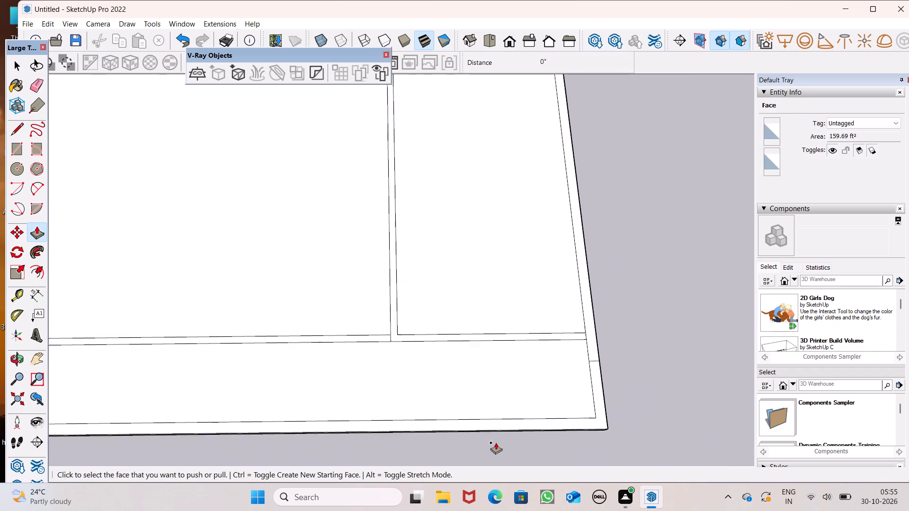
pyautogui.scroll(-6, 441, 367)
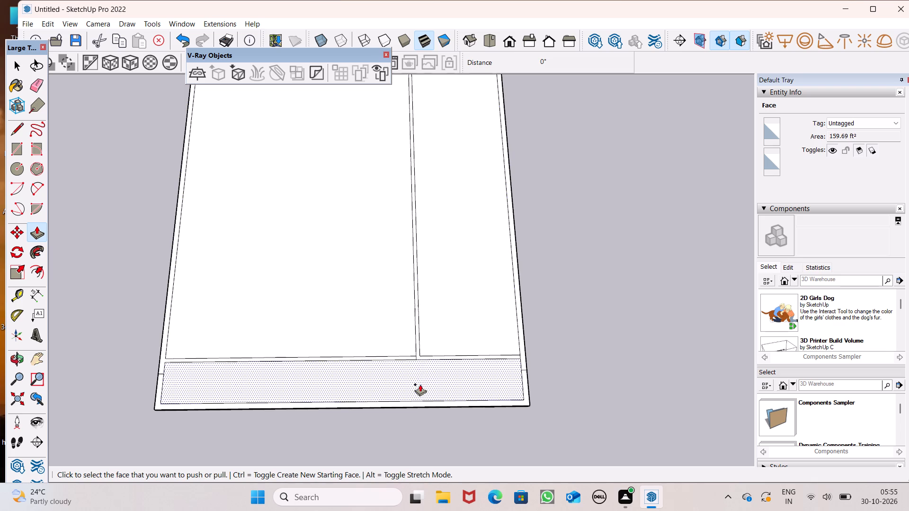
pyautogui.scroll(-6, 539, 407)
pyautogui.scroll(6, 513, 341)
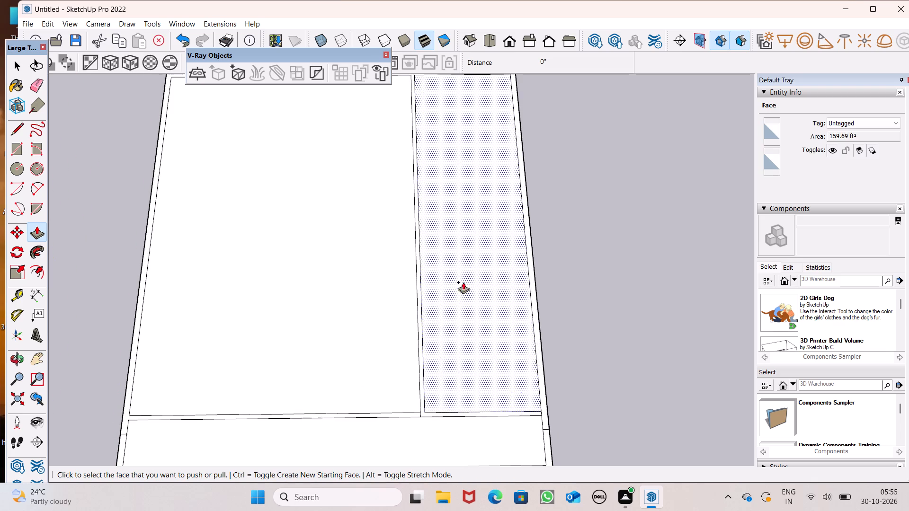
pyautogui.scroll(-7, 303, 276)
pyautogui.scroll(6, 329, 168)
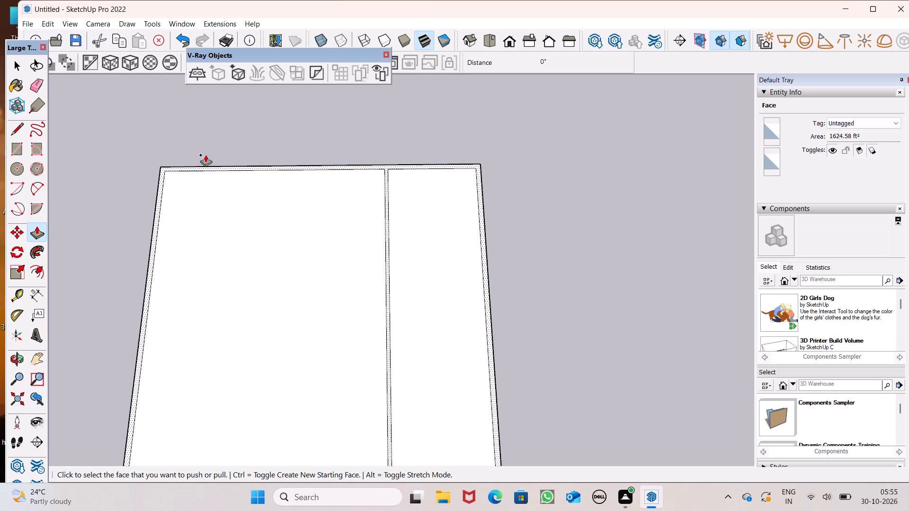
# Draw a 6" line closing the lengthwise strip's end where it meets the far perimeter wall.
pyautogui.click(22, 131)
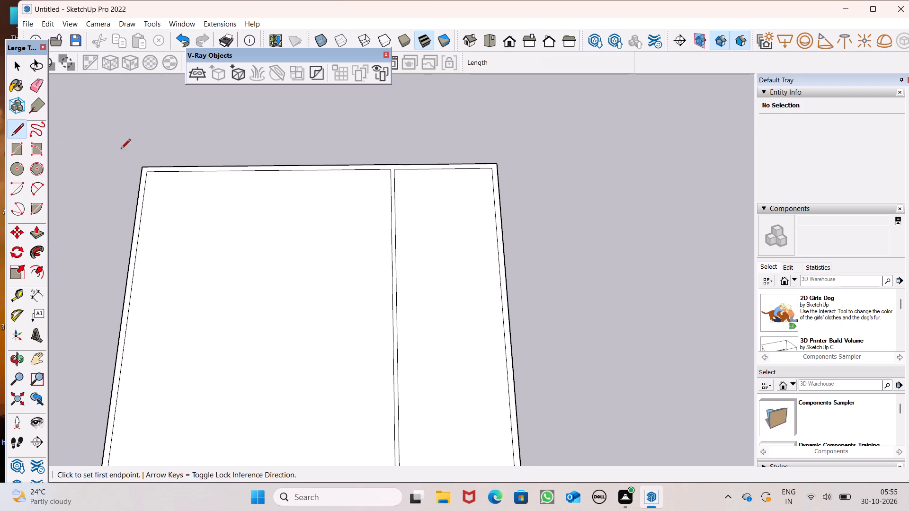
pyautogui.scroll(5, 428, 178)
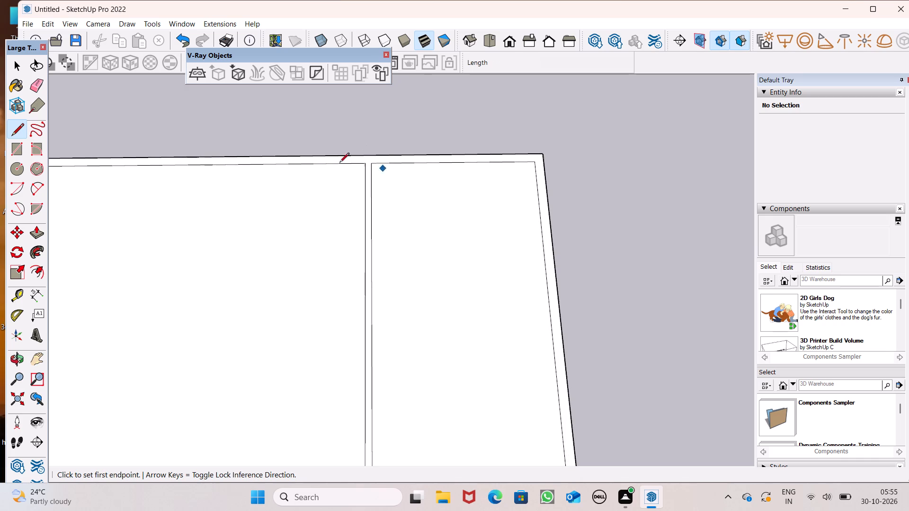
pyautogui.scroll(6, 329, 161)
pyautogui.scroll(4, 397, 153)
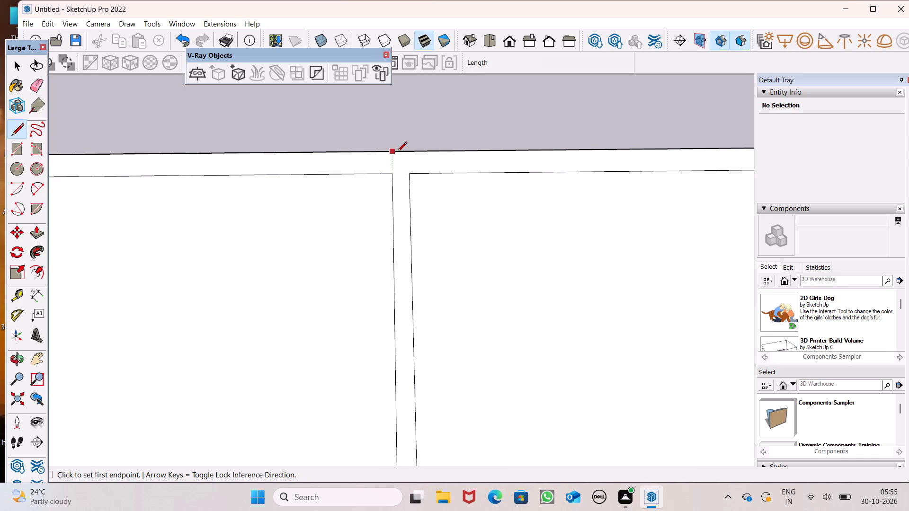
pyautogui.scroll(11, 397, 164)
pyautogui.click(379, 184)
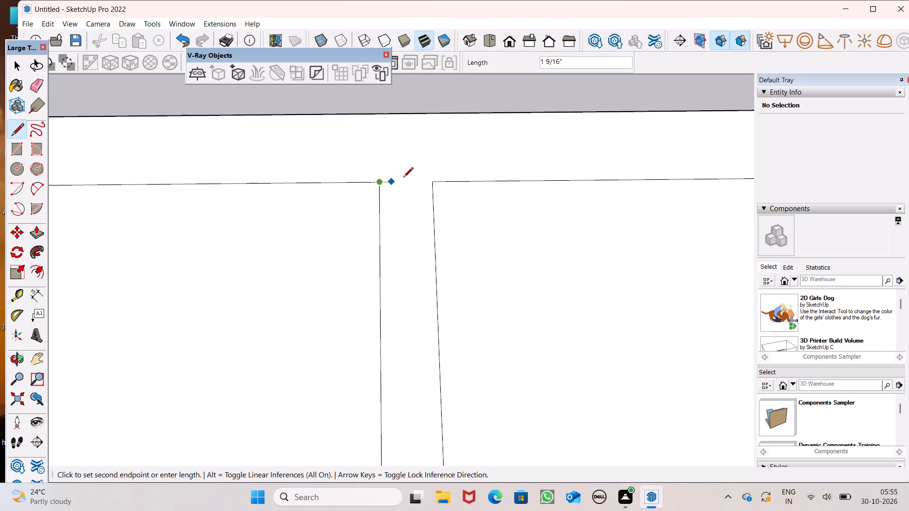
pyautogui.click(434, 183)
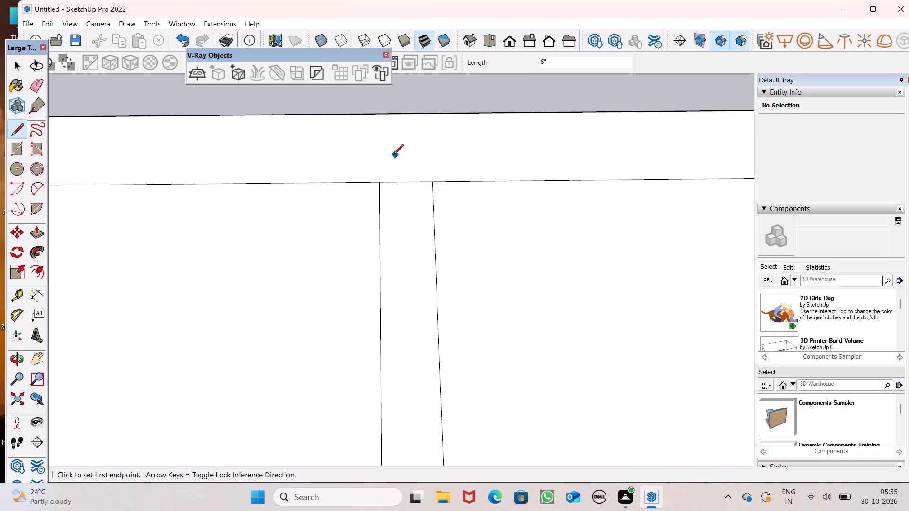
pyautogui.press('space')
# Push/Pull the L-shaped interior strip, formed by the lengthwise wall and its short crosswise leg, upward about 23' 5".
pyautogui.scroll(-6, 394, 155)
pyautogui.scroll(-17, 404, 173)
pyautogui.scroll(-3, 431, 85)
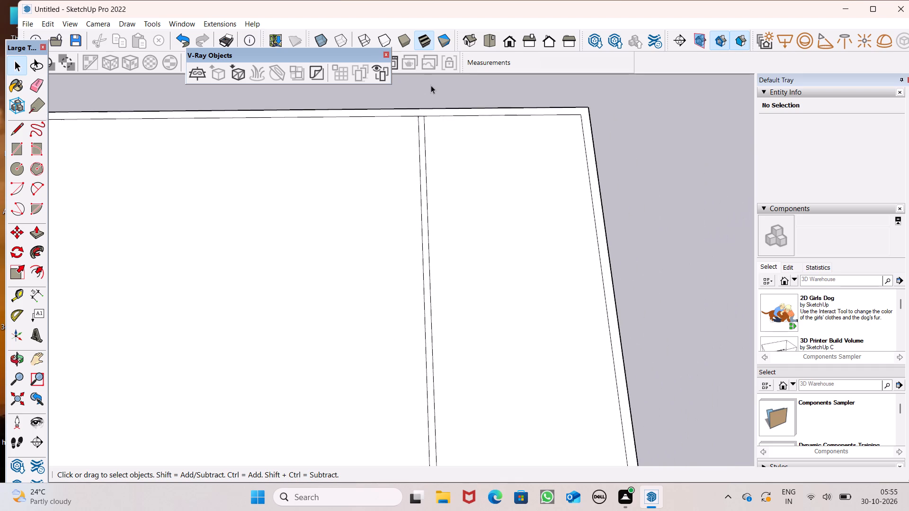
pyautogui.scroll(-14, 431, 85)
pyautogui.scroll(-2, 423, 240)
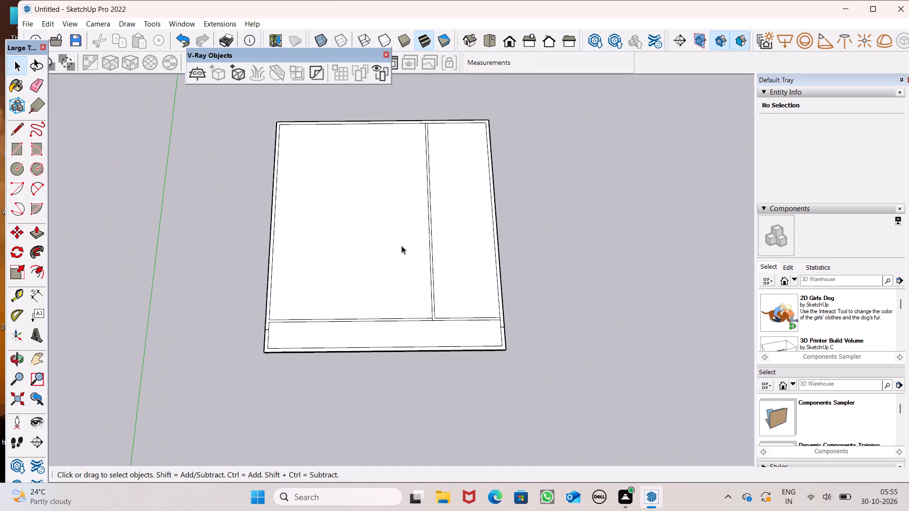
pyautogui.click(45, 236)
pyautogui.scroll(5, 436, 308)
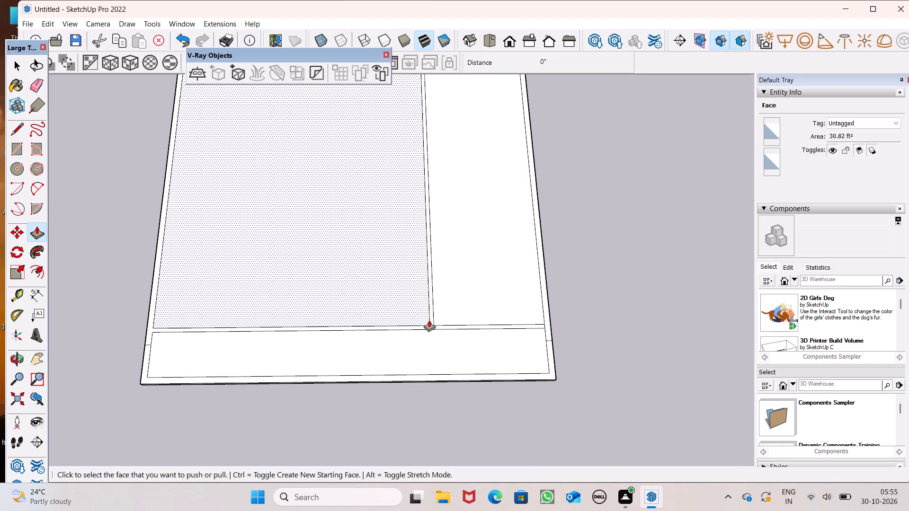
pyautogui.scroll(-3, 436, 347)
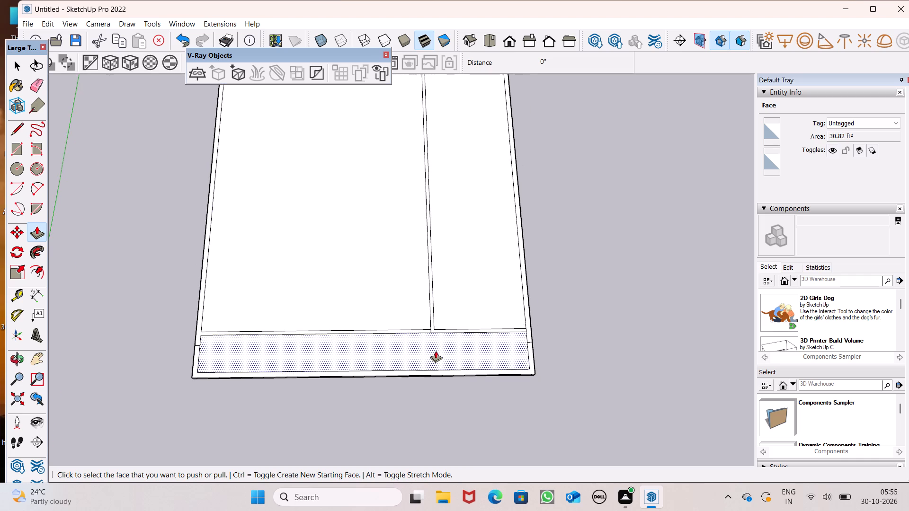
pyautogui.scroll(11, 437, 346)
pyautogui.scroll(-16, 471, 361)
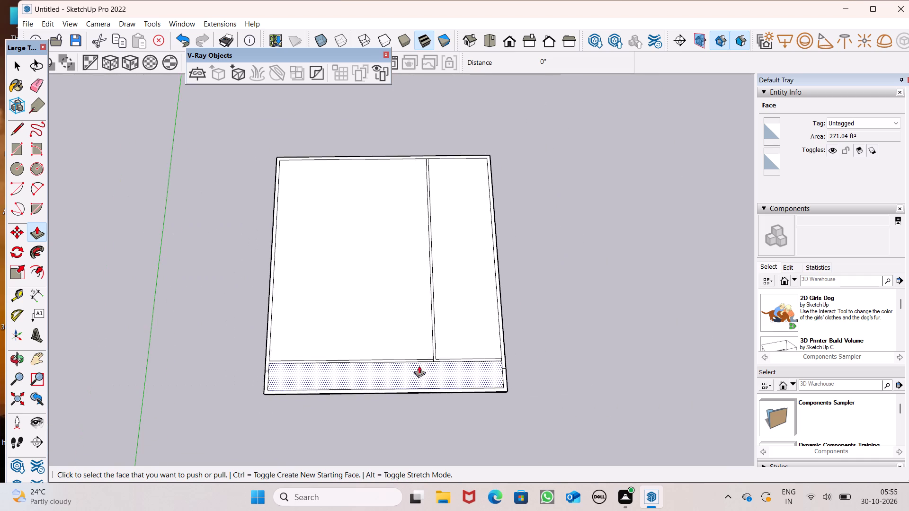
pyautogui.scroll(6, 454, 331)
pyautogui.scroll(3, 408, 401)
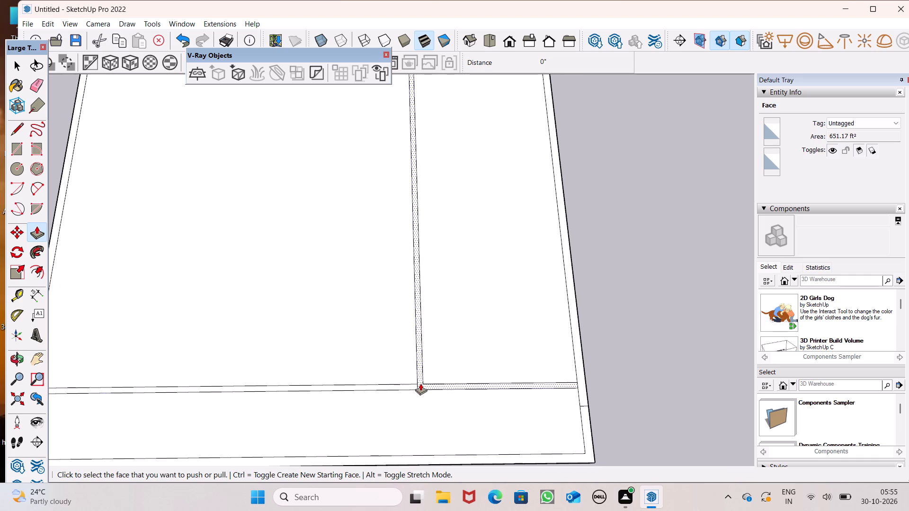
pyautogui.moveTo(420, 382); pyautogui.dragTo(401, 308)
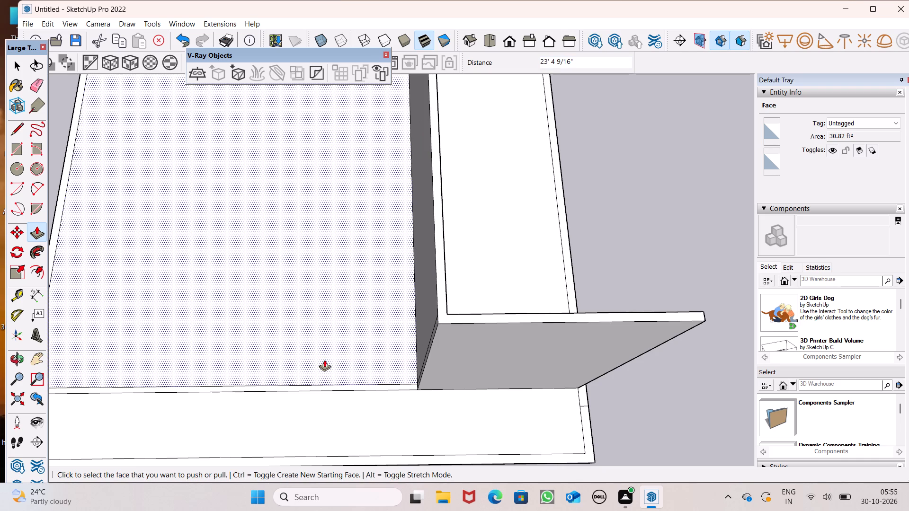
# Undo the upward Push/Pull of the L-shaped strip and the line closing the lengthwise strip's far end.
pyautogui.hotkey('ctrl', 'z')
pyautogui.scroll(-4, 492, 328)
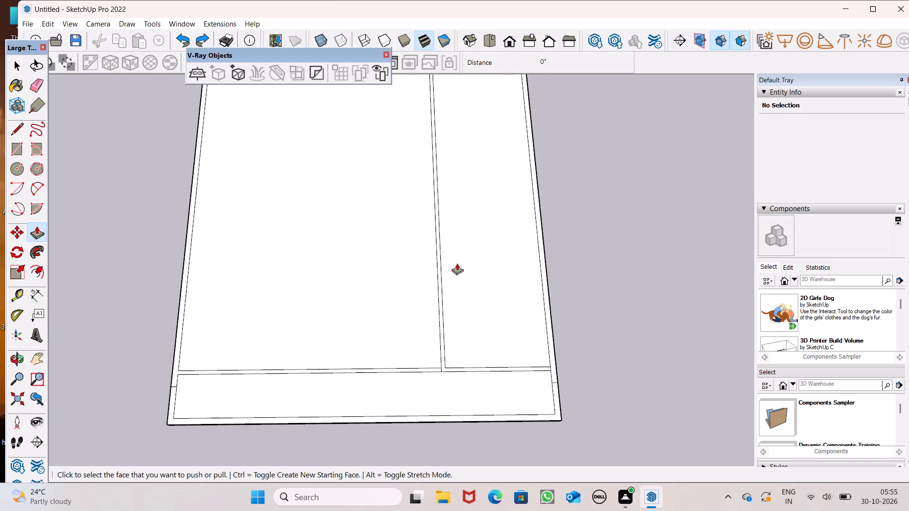
pyautogui.scroll(-6, 470, 347)
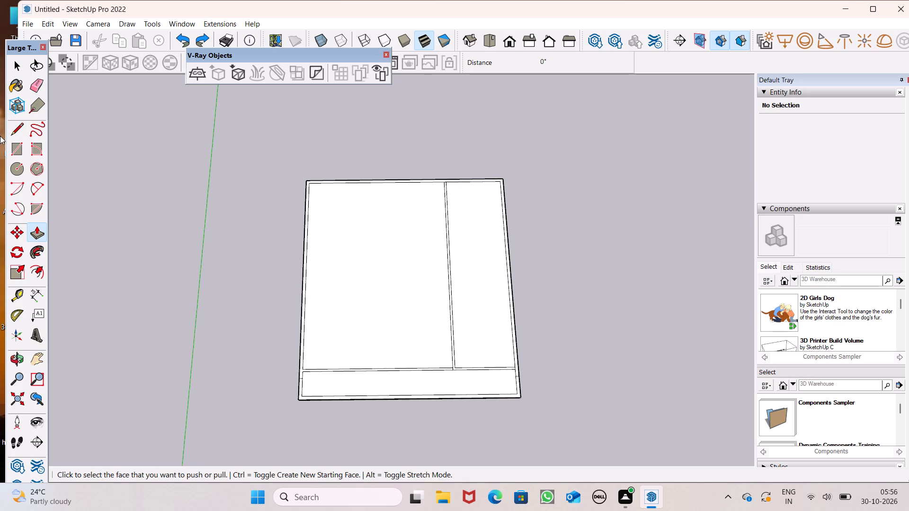
pyautogui.click(16, 132)
pyautogui.hotkey('ctrl', 'z')
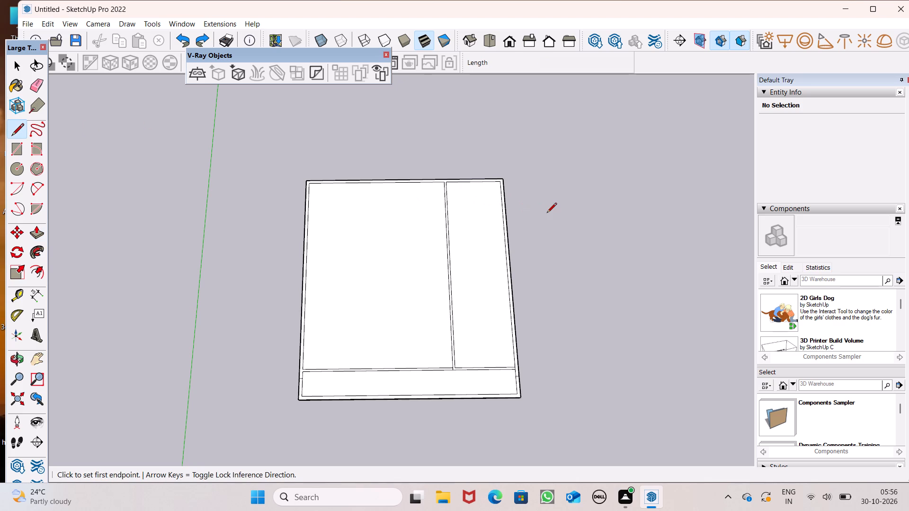
# Draw a 6" line across the crosswise strip, continuing the lengthwise strip's edge on the side away from the green axis.
pyautogui.scroll(14, 449, 386)
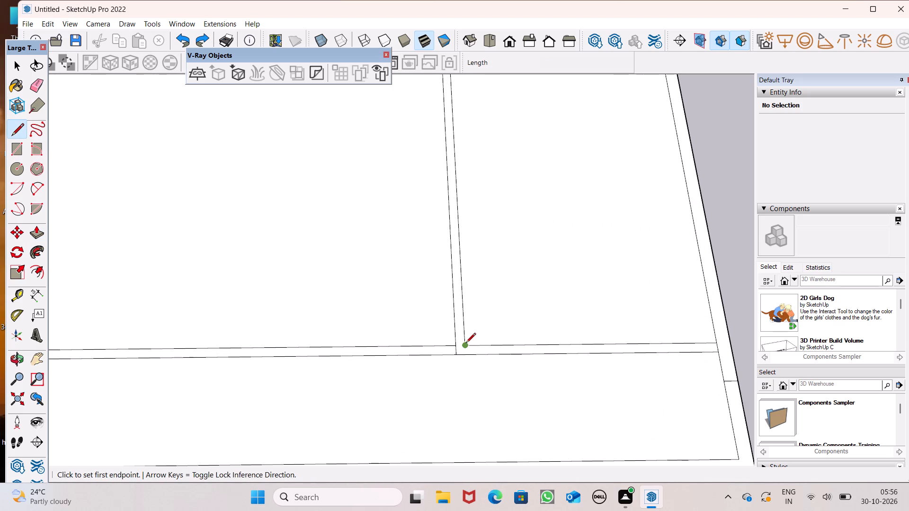
pyautogui.click(466, 345)
pyautogui.click(472, 354)
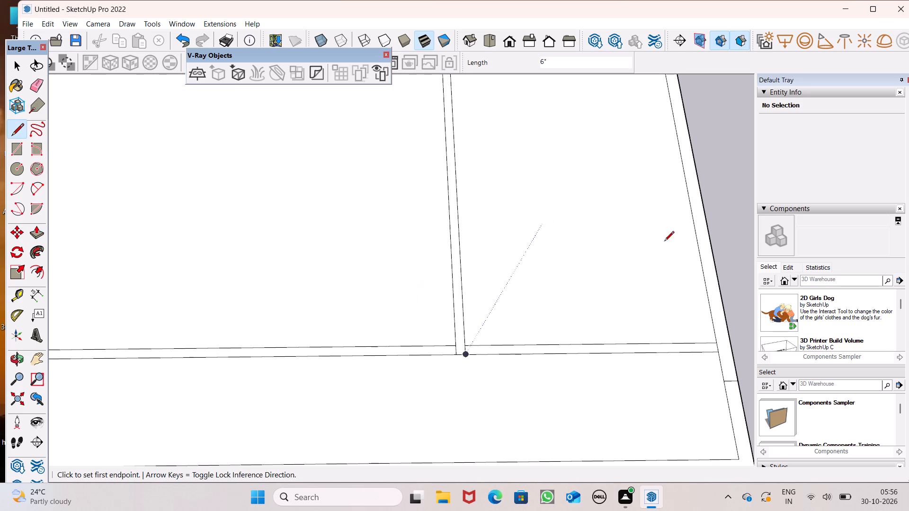
# Erase the short line across the crosswise strip that continues the lengthwise strip's edge on the green-axis side.
pyautogui.scroll(-6, 900, 354)
pyautogui.scroll(-8, 476, 305)
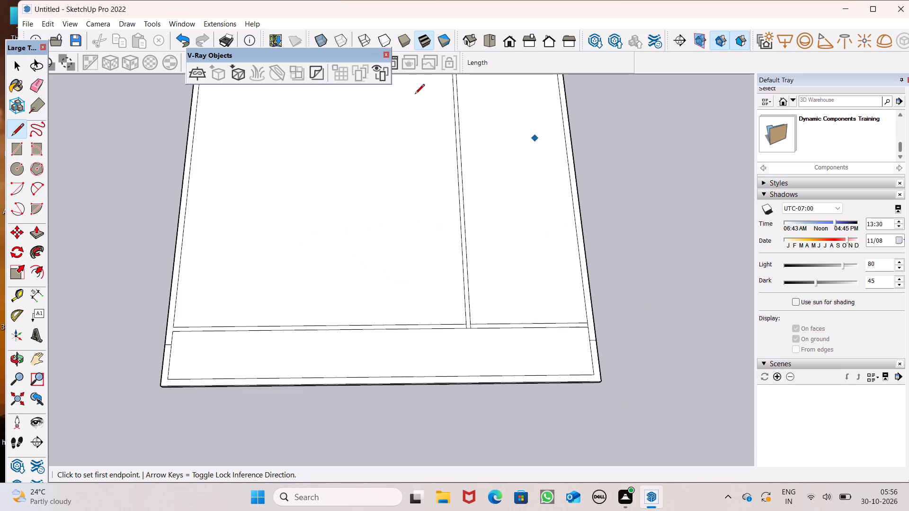
pyautogui.click(42, 88)
pyautogui.scroll(2, 389, 307)
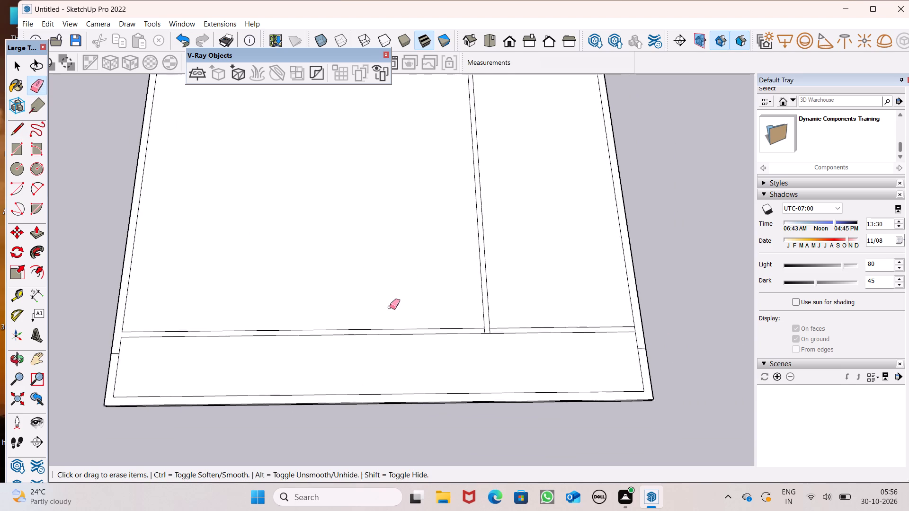
pyautogui.scroll(3, 390, 307)
pyautogui.scroll(8, 510, 346)
pyautogui.moveTo(523, 341); pyautogui.dragTo(527, 339)
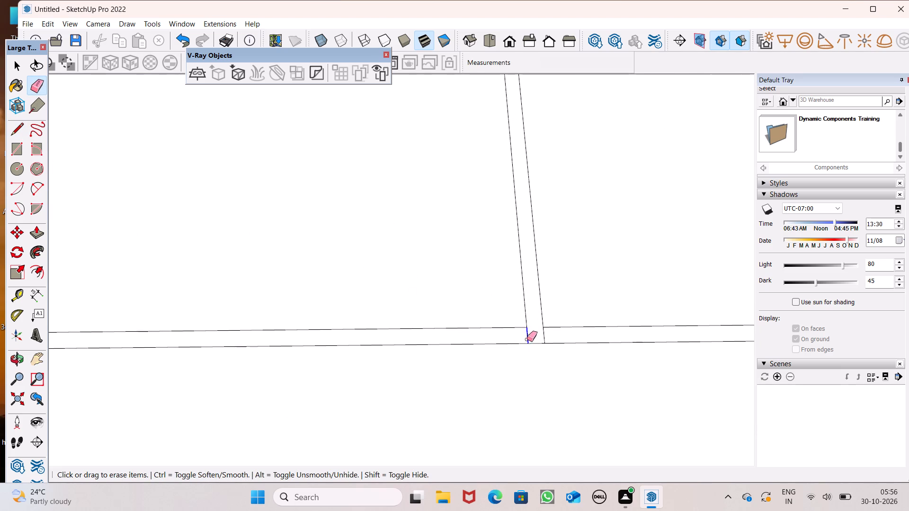
pyautogui.moveTo(527, 339); pyautogui.dragTo(527, 335)
# Push/Pull the connected perimeter and interior wall face upward 10'.
pyautogui.click(33, 229)
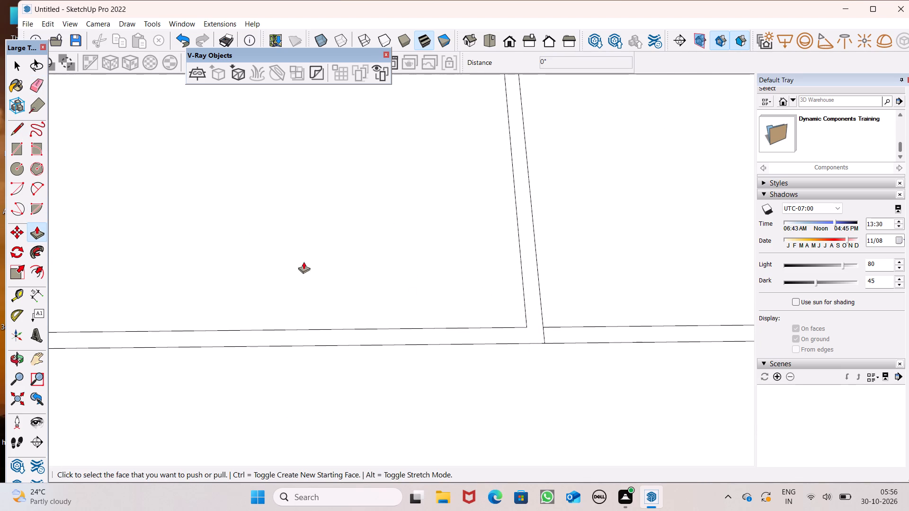
pyautogui.scroll(-6, 303, 262)
pyautogui.scroll(-4, 549, 297)
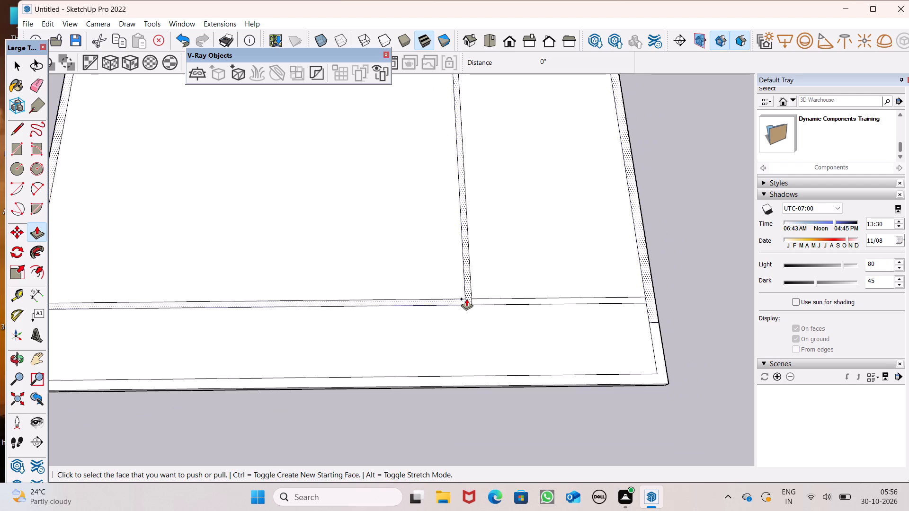
pyautogui.moveTo(466, 298); pyautogui.dragTo(450, 218)
pyautogui.write("10'")
pyautogui.press('Return')
# Measure the height of the perimeter wall's open end on the green-axis side with the Dimension tool, without placing the dimension.
pyautogui.scroll(-5, 444, 237)
pyautogui.scroll(1, 480, 283)
pyautogui.moveTo(480, 283); pyautogui.dragTo(458, 168, button='middle')
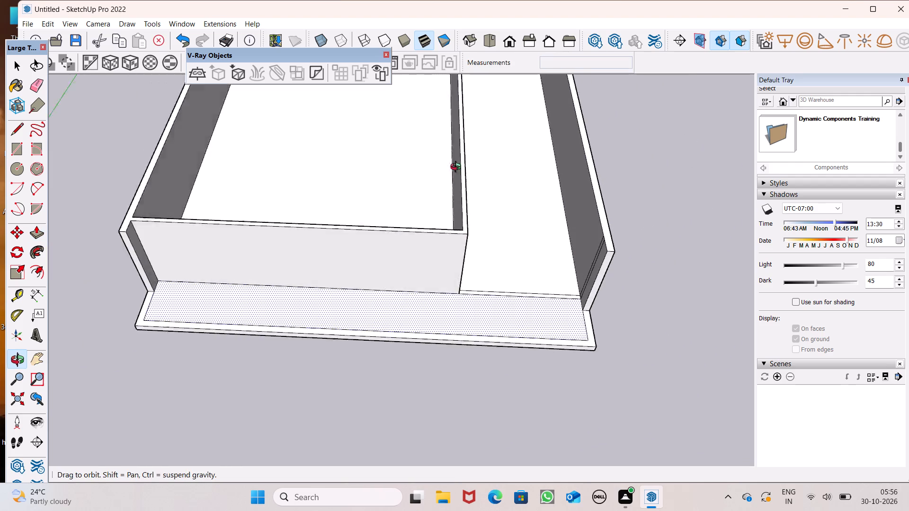
pyautogui.moveTo(458, 168); pyautogui.dragTo(450, 82, button='middle')
pyautogui.moveTo(550, 310); pyautogui.dragTo(528, 290, button='middle')
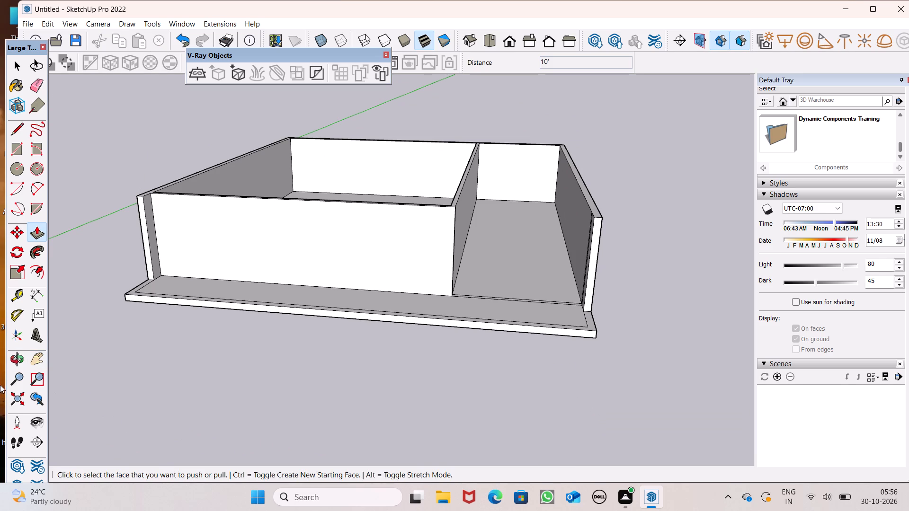
pyautogui.click(32, 297)
pyautogui.moveTo(204, 305); pyautogui.dragTo(205, 305, button='middle')
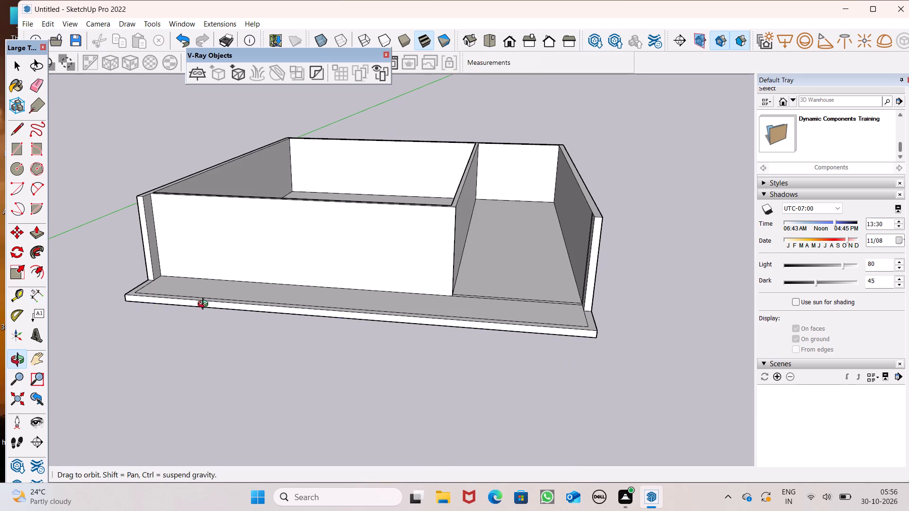
pyautogui.moveTo(205, 305); pyautogui.dragTo(237, 289, button='middle')
pyautogui.scroll(1, 237, 289)
pyautogui.scroll(3, 74, 202)
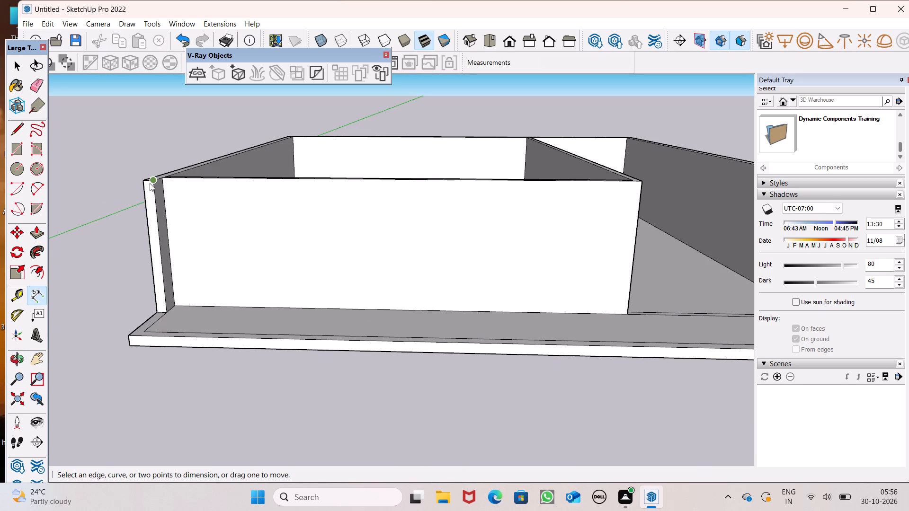
pyautogui.click(150, 183)
pyautogui.click(164, 310)
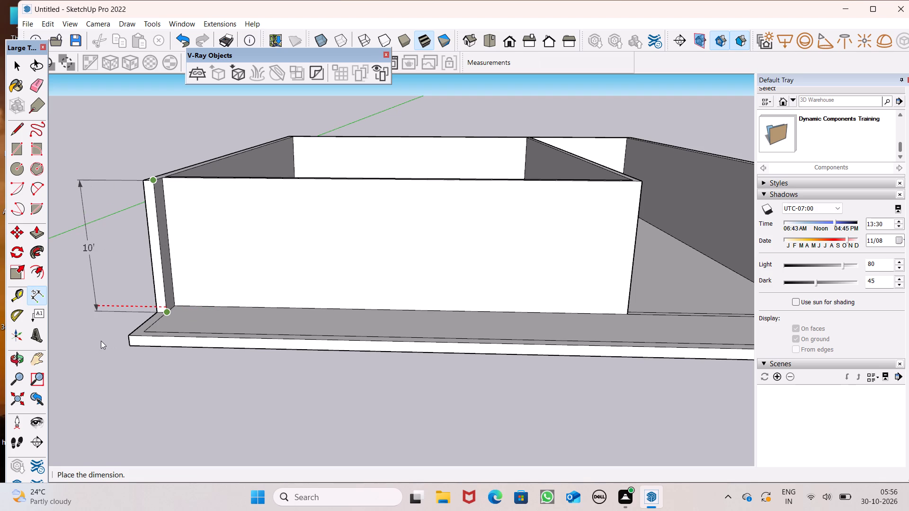
pyautogui.press('space')
# Examine the raised walls' corners and open ends from several sides, with the Eraser ready for stray edges.
pyautogui.scroll(-5, 122, 326)
pyautogui.scroll(-1, 161, 314)
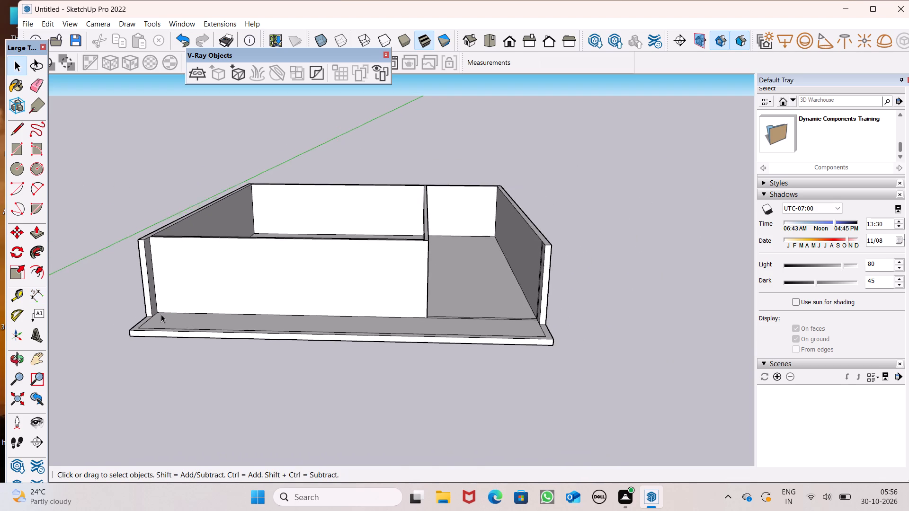
pyautogui.scroll(-2, 161, 314)
pyautogui.moveTo(161, 313); pyautogui.dragTo(16, 319, button='middle')
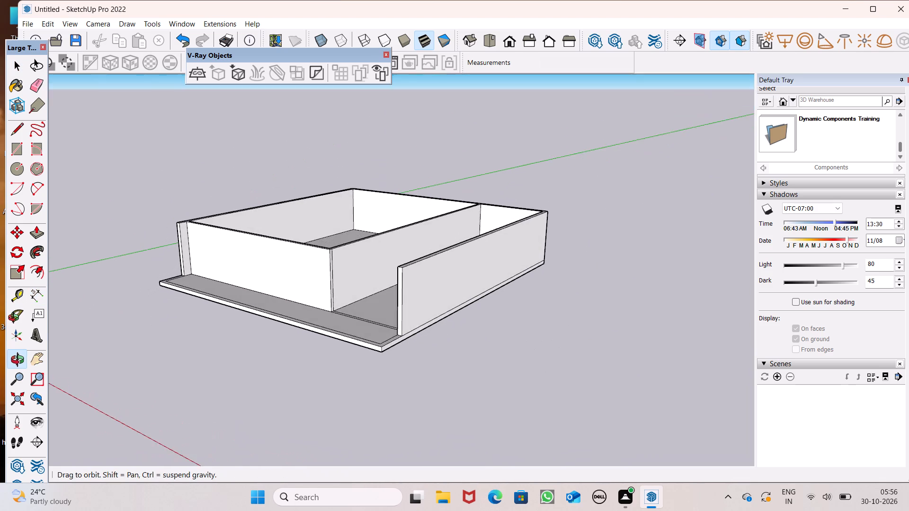
pyautogui.moveTo(16, 319); pyautogui.dragTo(17, 332, button='middle')
pyautogui.moveTo(147, 358); pyautogui.dragTo(191, 361, button='middle')
pyautogui.scroll(3, 279, 342)
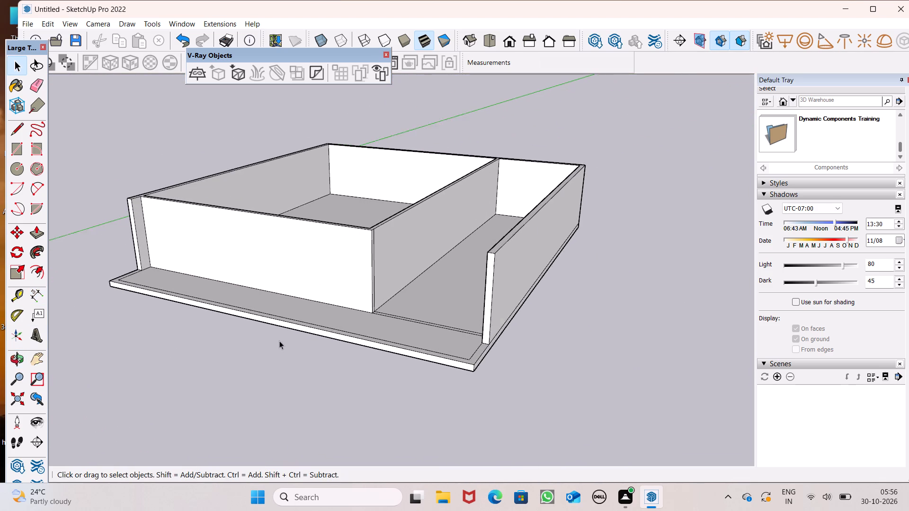
pyautogui.scroll(1, 279, 341)
pyautogui.click(28, 84)
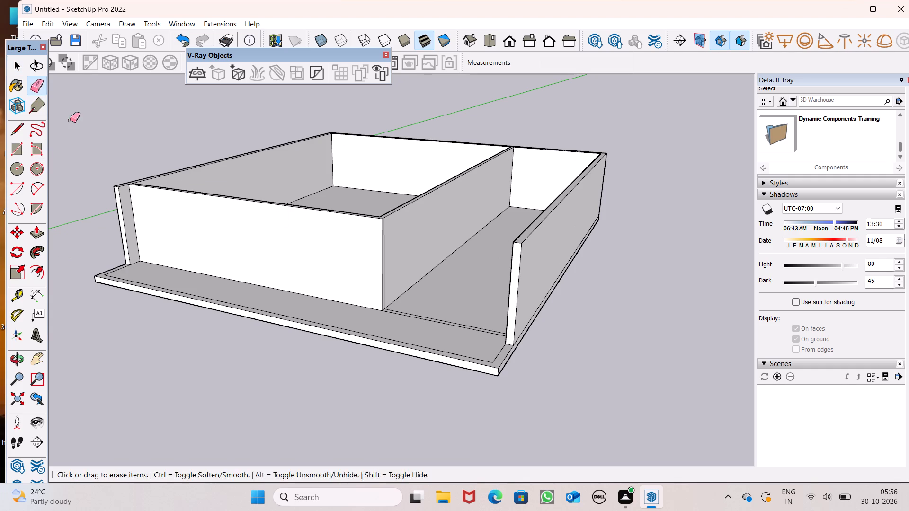
pyautogui.moveTo(346, 246); pyautogui.dragTo(183, 255, button='middle')
pyautogui.scroll(6, 310, 255)
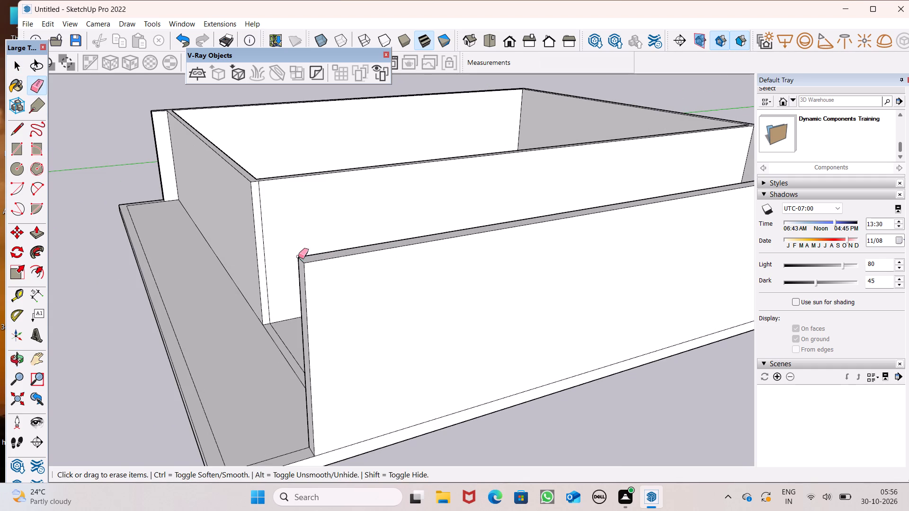
pyautogui.moveTo(303, 257); pyautogui.dragTo(356, 253, button='middle')
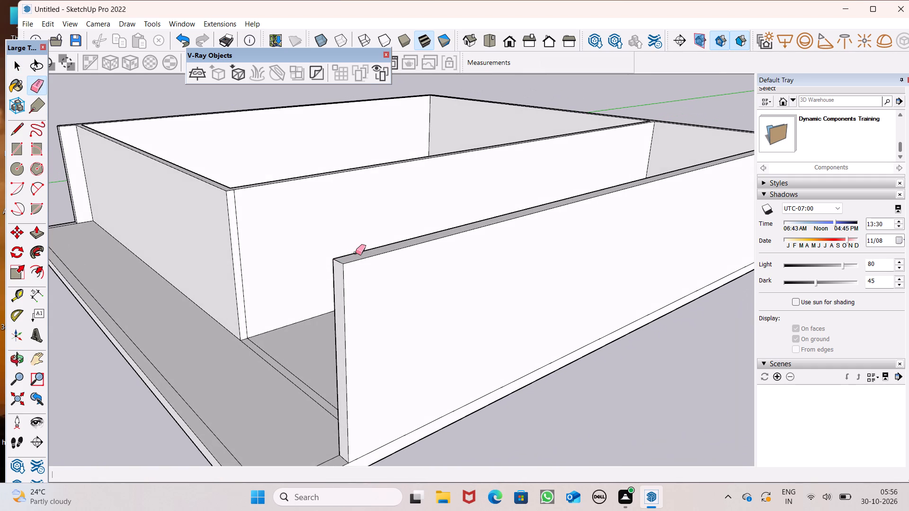
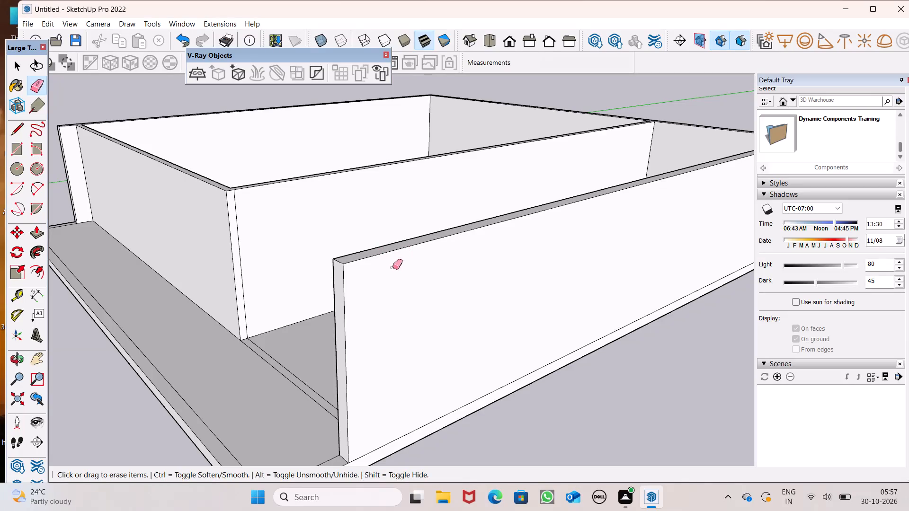
# Erase the vertical edge beside the interior walls' outer corner, on the lengthwise wall's face along the narrow passage.
pyautogui.scroll(6, 208, 270)
pyautogui.scroll(5, 255, 271)
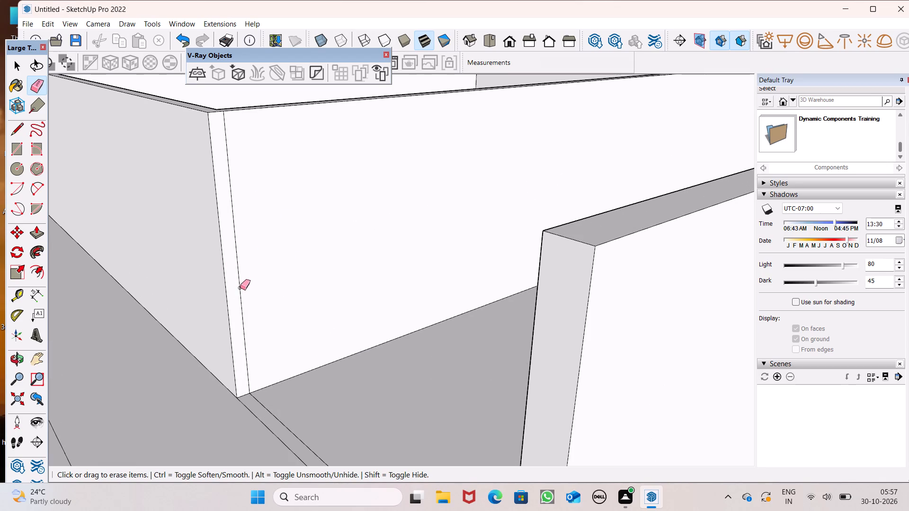
pyautogui.click(240, 288)
# Erase the stray vertical lines on the perimeter wall's inner face near its open end beside the passage.
pyautogui.scroll(-16, 236, 287)
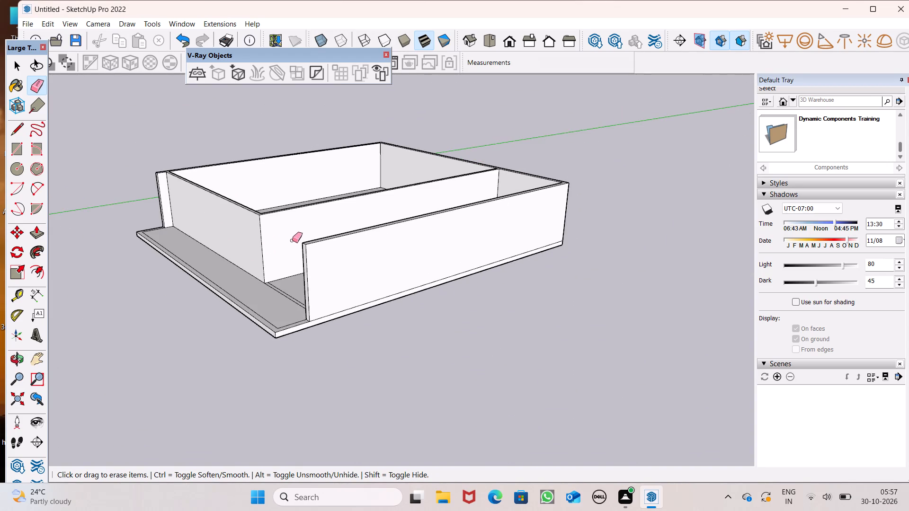
pyautogui.moveTo(292, 240); pyautogui.dragTo(442, 207, button='middle')
pyautogui.scroll(4, 481, 223)
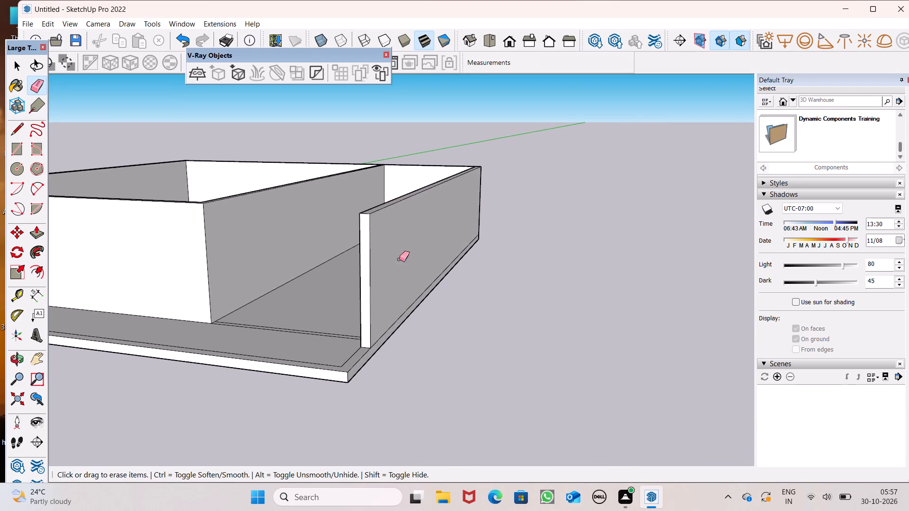
pyautogui.moveTo(389, 266); pyautogui.dragTo(501, 353, button='middle')
pyautogui.scroll(-6, 410, 298)
pyautogui.scroll(3, 450, 329)
pyautogui.moveTo(449, 330); pyautogui.dragTo(442, 331, button='middle')
pyautogui.moveTo(408, 334); pyautogui.dragTo(517, 245, button='middle')
pyautogui.scroll(1, 517, 245)
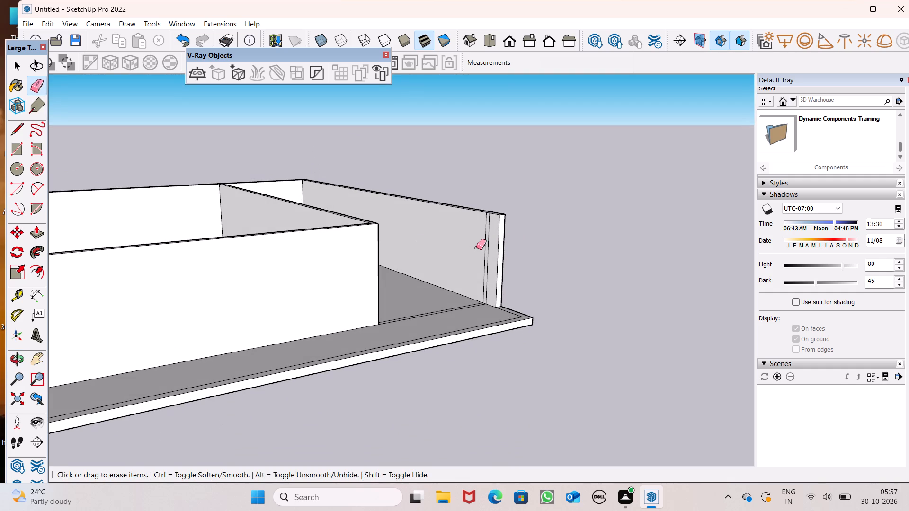
pyautogui.click(484, 247)
# Erase the two parallel floor lines running from the interior walls' outer corner to the perimeter wall across the passage.
pyautogui.scroll(-2, 467, 226)
pyautogui.moveTo(470, 281); pyautogui.dragTo(437, 299, button='middle')
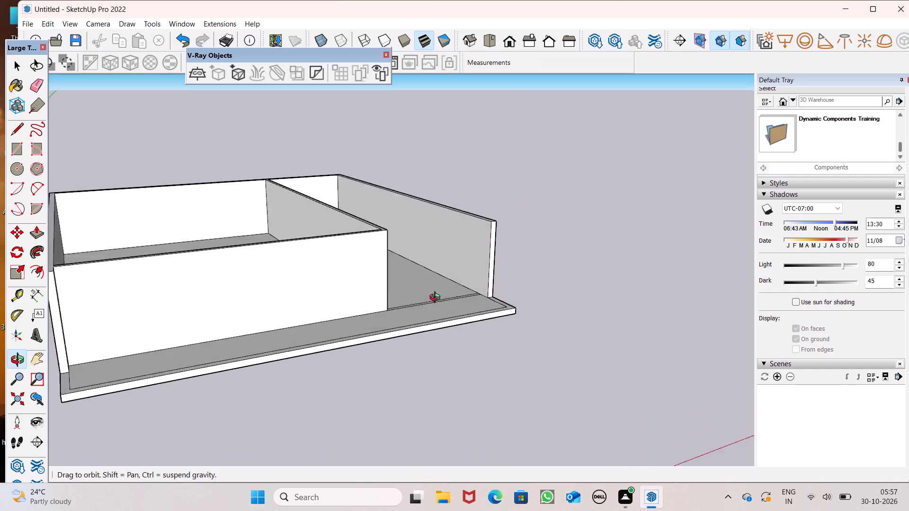
pyautogui.moveTo(437, 299); pyautogui.dragTo(349, 363, button='middle')
pyautogui.scroll(6, 361, 342)
pyautogui.moveTo(374, 320); pyautogui.dragTo(374, 308)
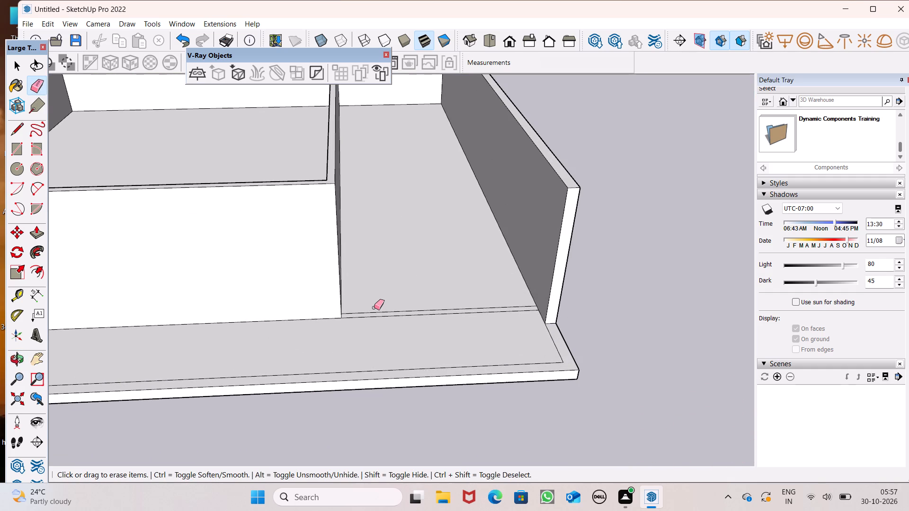
pyautogui.moveTo(374, 308); pyautogui.dragTo(374, 307)
# Draw a 6" line across the wall top at the interior corner, and continue it down the crosswise wall's outer face to the floor.
pyautogui.scroll(-3, 374, 307)
pyautogui.moveTo(360, 311); pyautogui.dragTo(362, 336, button='middle')
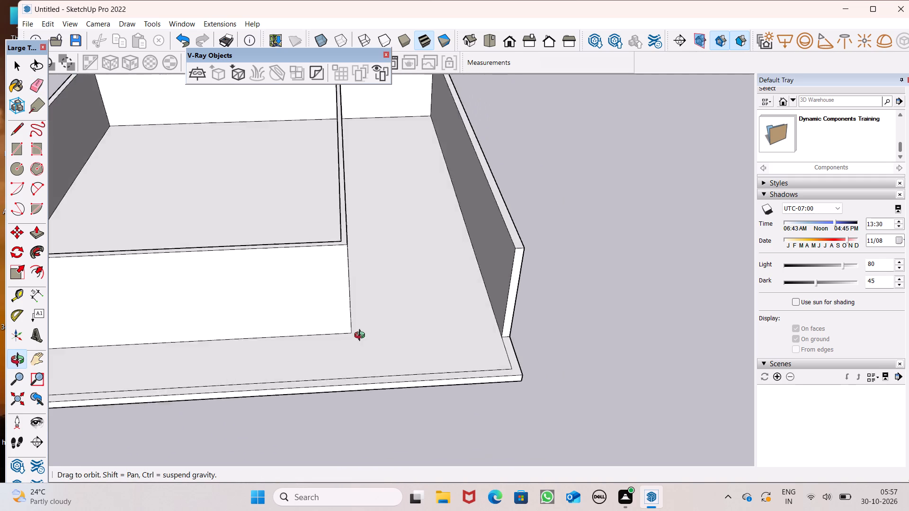
pyautogui.moveTo(362, 336); pyautogui.dragTo(387, 413, button='middle')
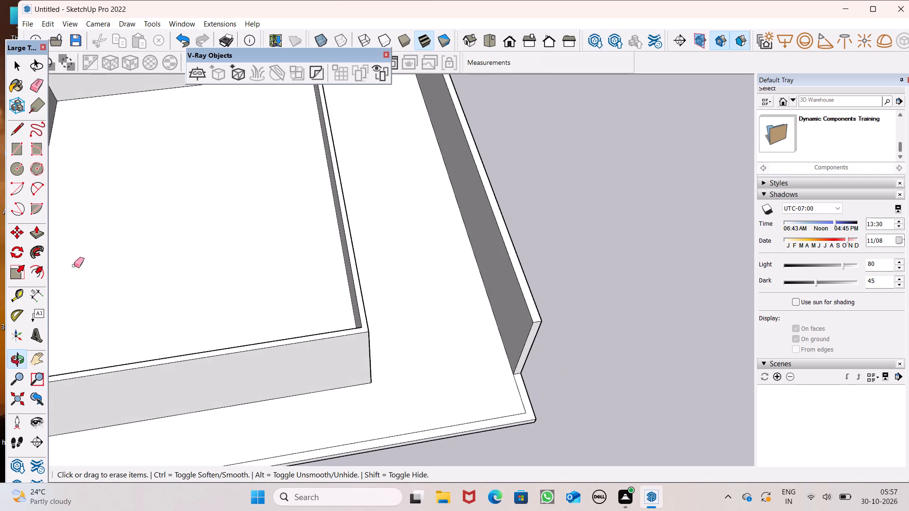
pyautogui.click(24, 133)
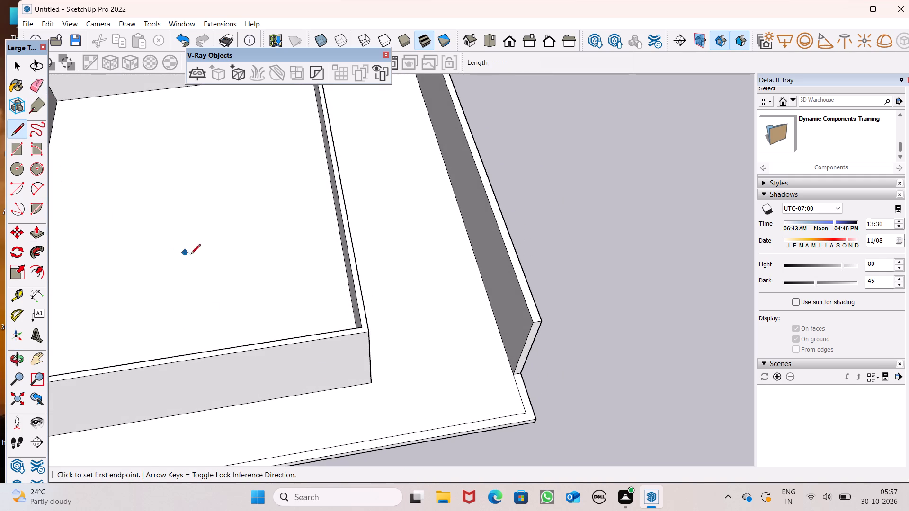
pyautogui.scroll(6, 329, 321)
pyautogui.scroll(-7, 407, 308)
pyautogui.scroll(6, 401, 346)
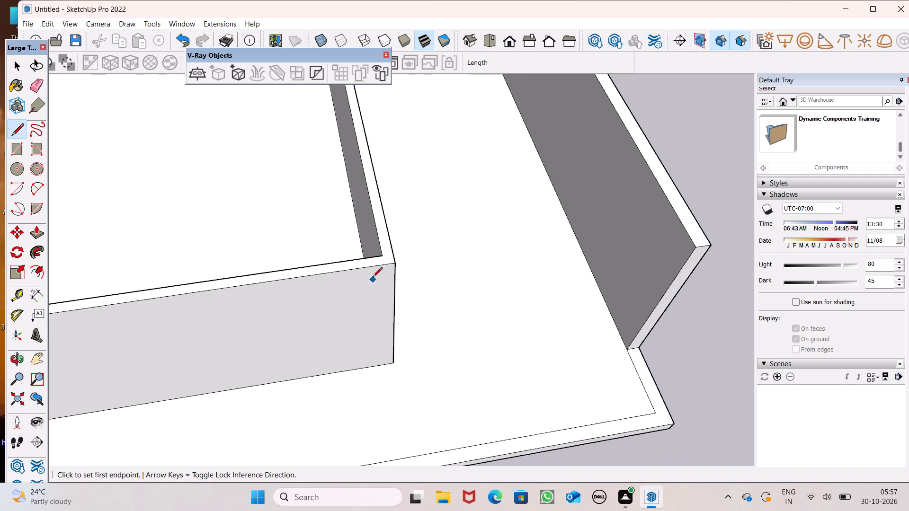
pyautogui.click(380, 255)
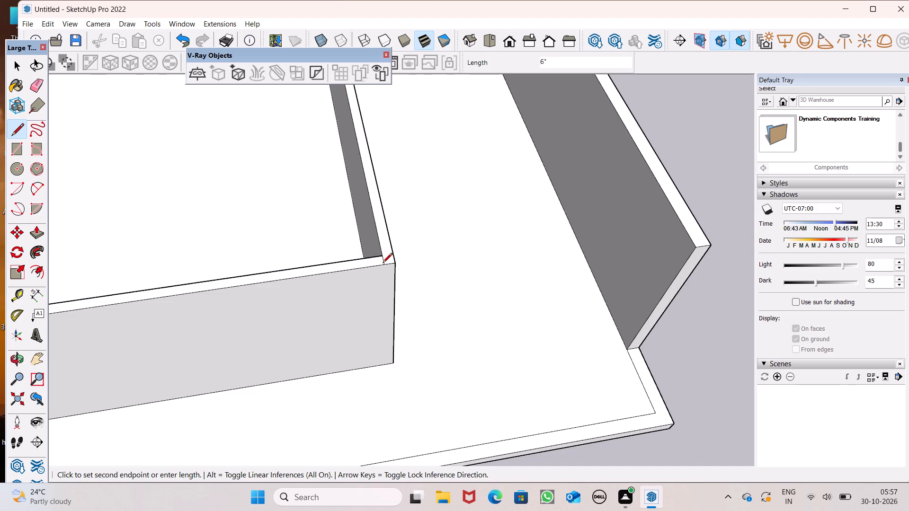
pyautogui.click(383, 264)
pyautogui.click(382, 265)
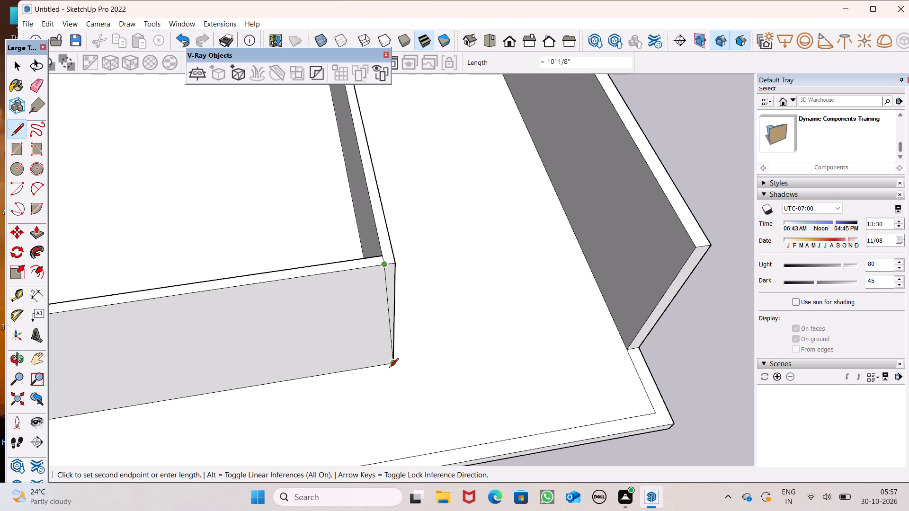
pyautogui.click(385, 370)
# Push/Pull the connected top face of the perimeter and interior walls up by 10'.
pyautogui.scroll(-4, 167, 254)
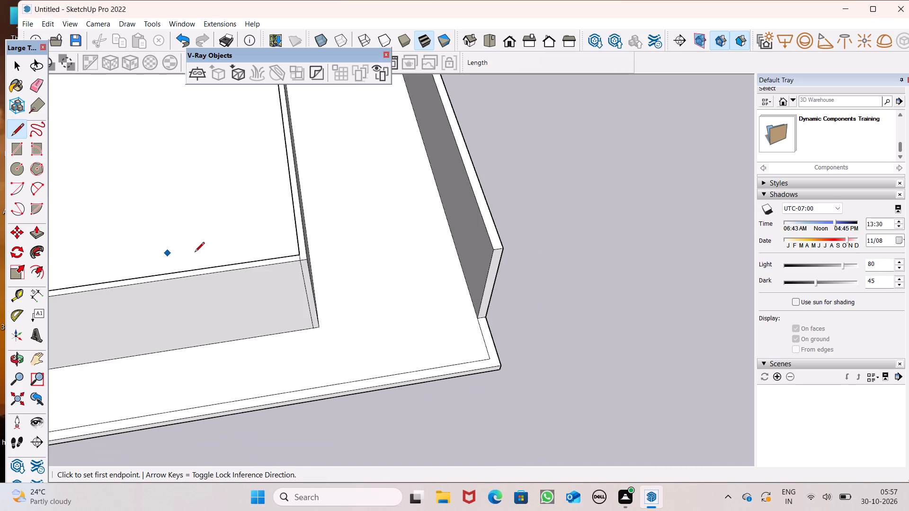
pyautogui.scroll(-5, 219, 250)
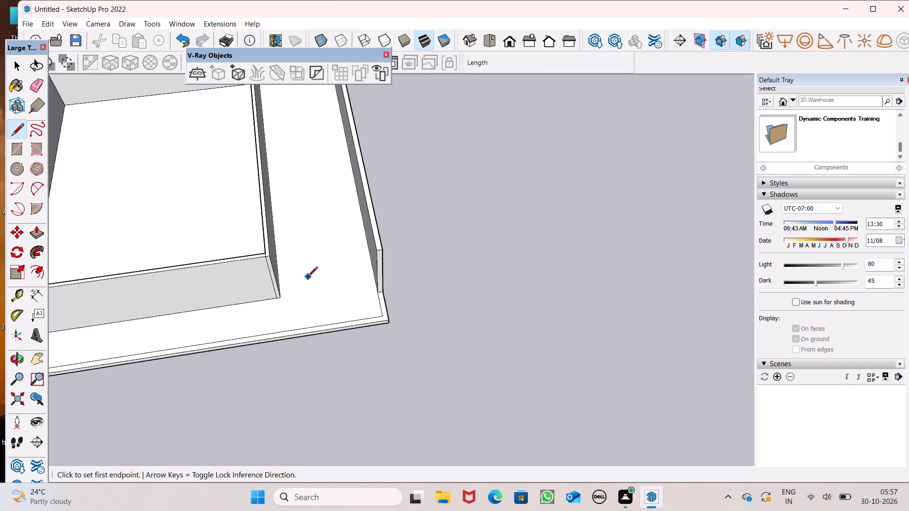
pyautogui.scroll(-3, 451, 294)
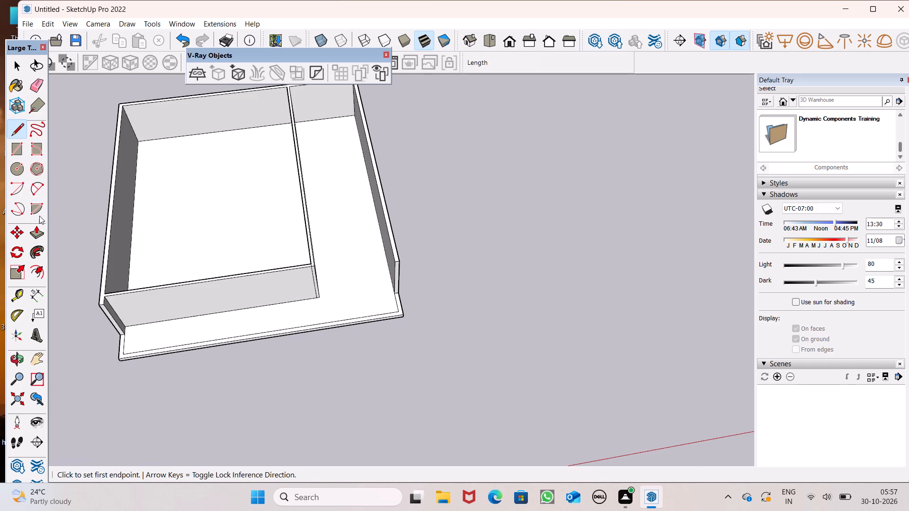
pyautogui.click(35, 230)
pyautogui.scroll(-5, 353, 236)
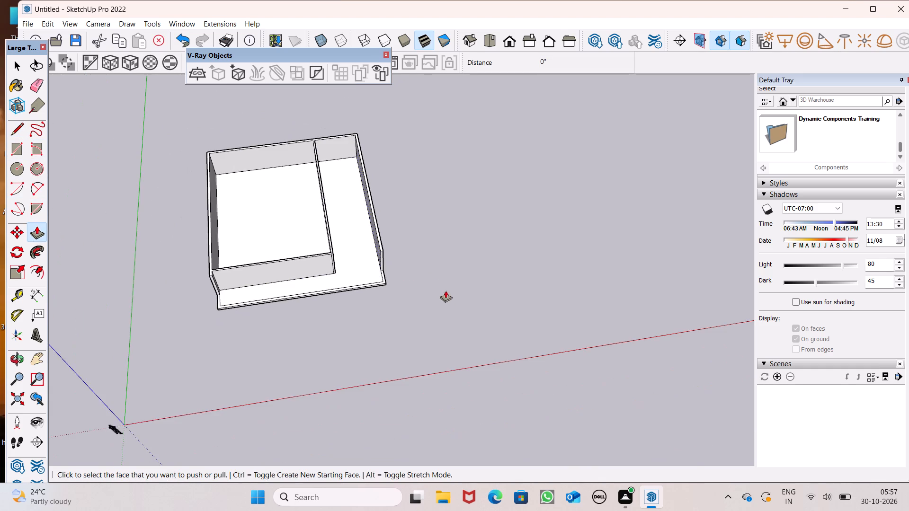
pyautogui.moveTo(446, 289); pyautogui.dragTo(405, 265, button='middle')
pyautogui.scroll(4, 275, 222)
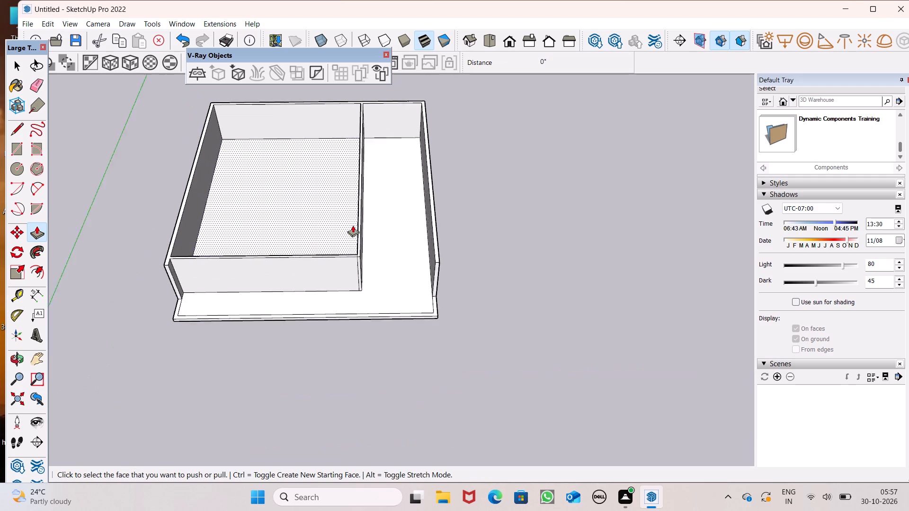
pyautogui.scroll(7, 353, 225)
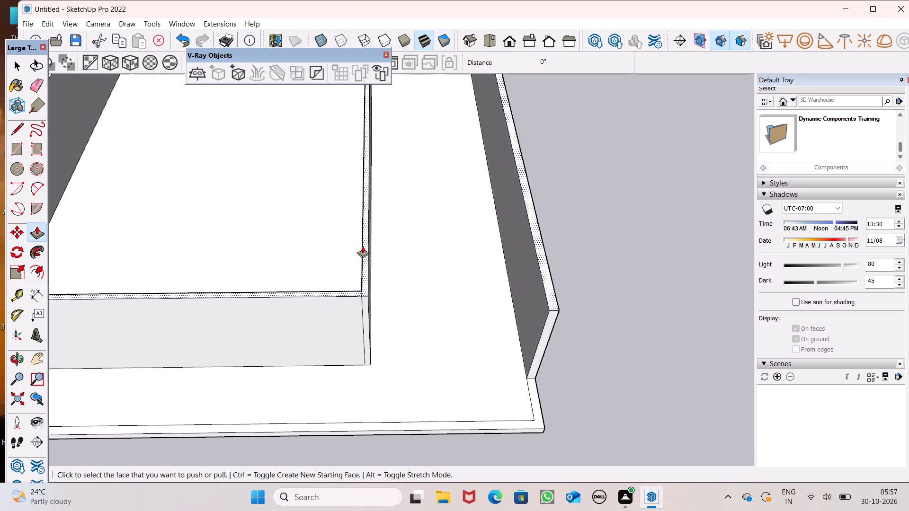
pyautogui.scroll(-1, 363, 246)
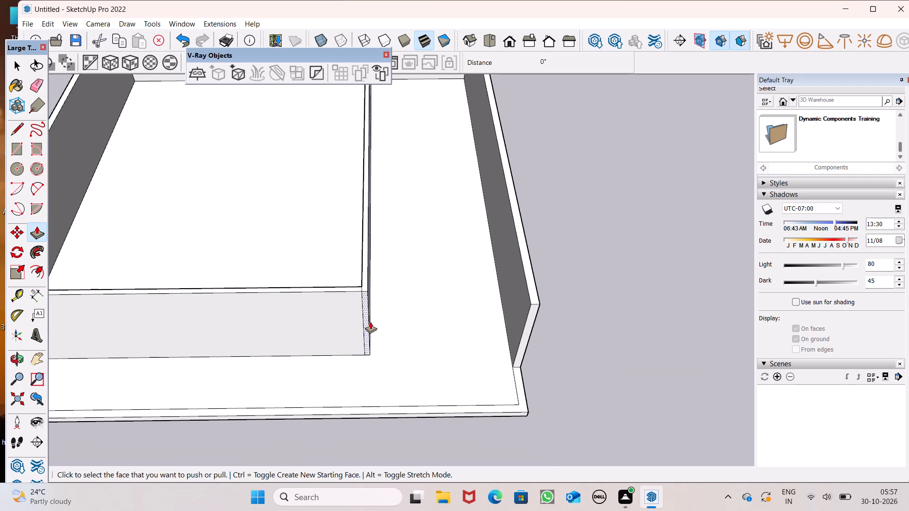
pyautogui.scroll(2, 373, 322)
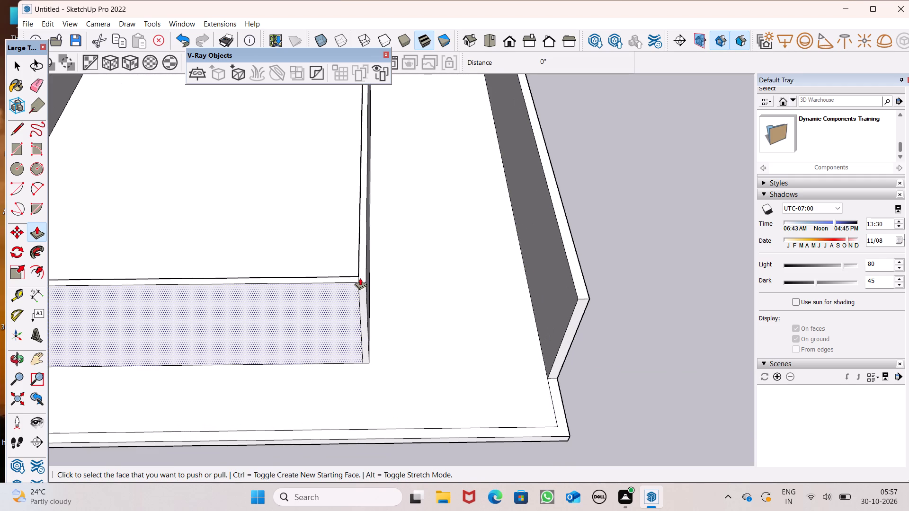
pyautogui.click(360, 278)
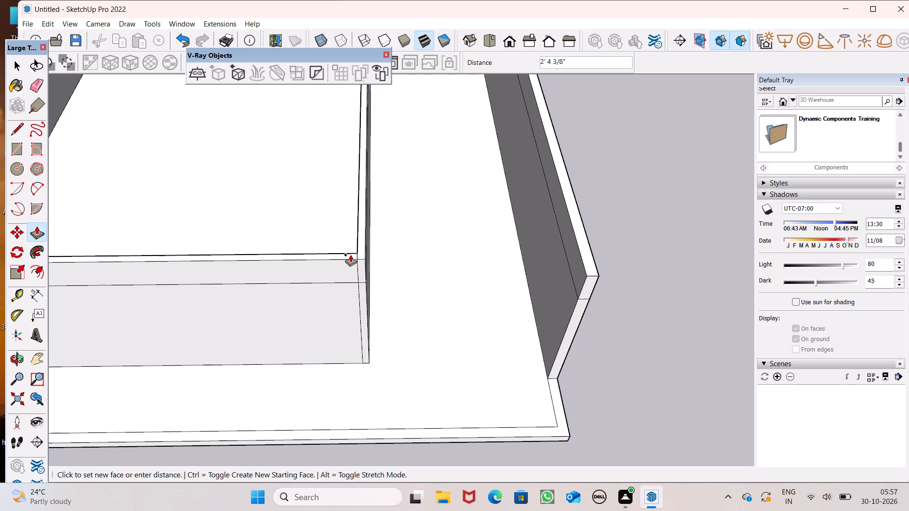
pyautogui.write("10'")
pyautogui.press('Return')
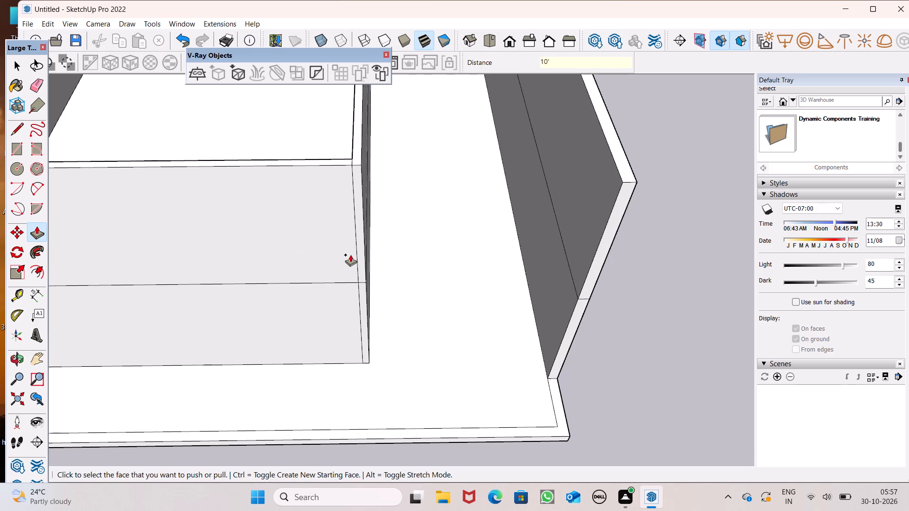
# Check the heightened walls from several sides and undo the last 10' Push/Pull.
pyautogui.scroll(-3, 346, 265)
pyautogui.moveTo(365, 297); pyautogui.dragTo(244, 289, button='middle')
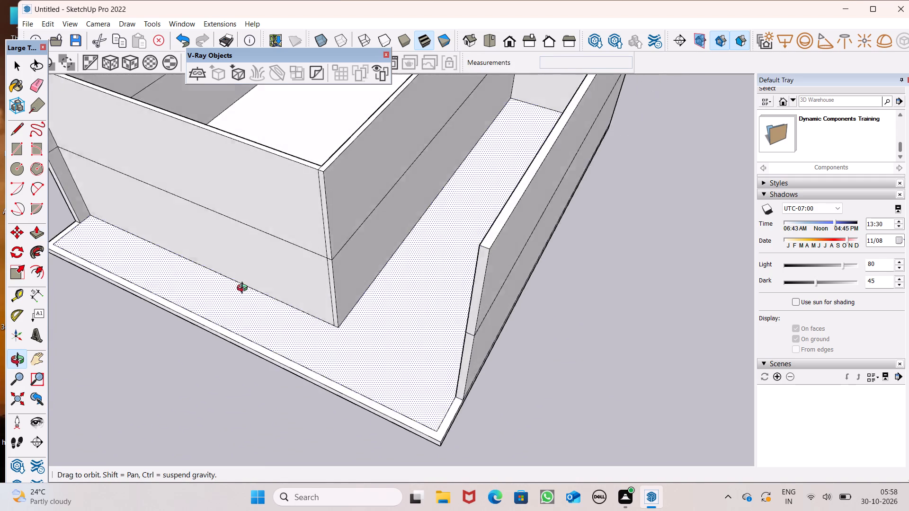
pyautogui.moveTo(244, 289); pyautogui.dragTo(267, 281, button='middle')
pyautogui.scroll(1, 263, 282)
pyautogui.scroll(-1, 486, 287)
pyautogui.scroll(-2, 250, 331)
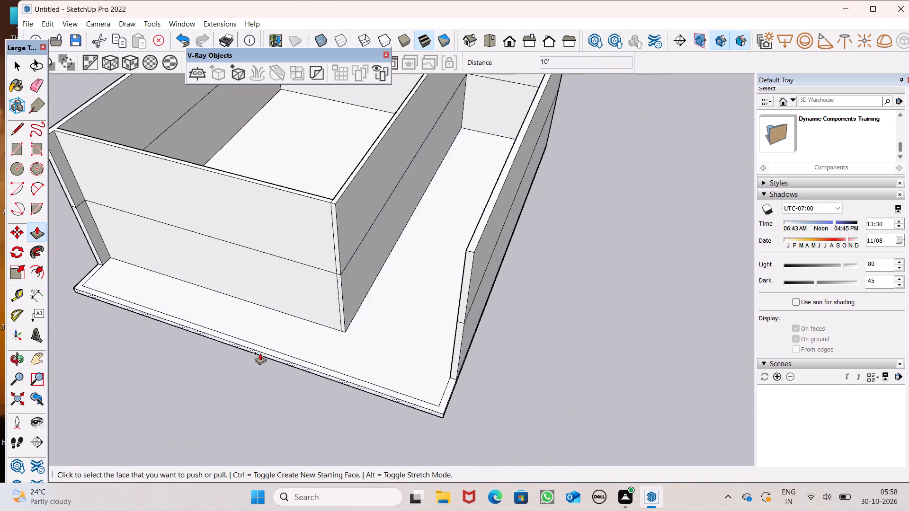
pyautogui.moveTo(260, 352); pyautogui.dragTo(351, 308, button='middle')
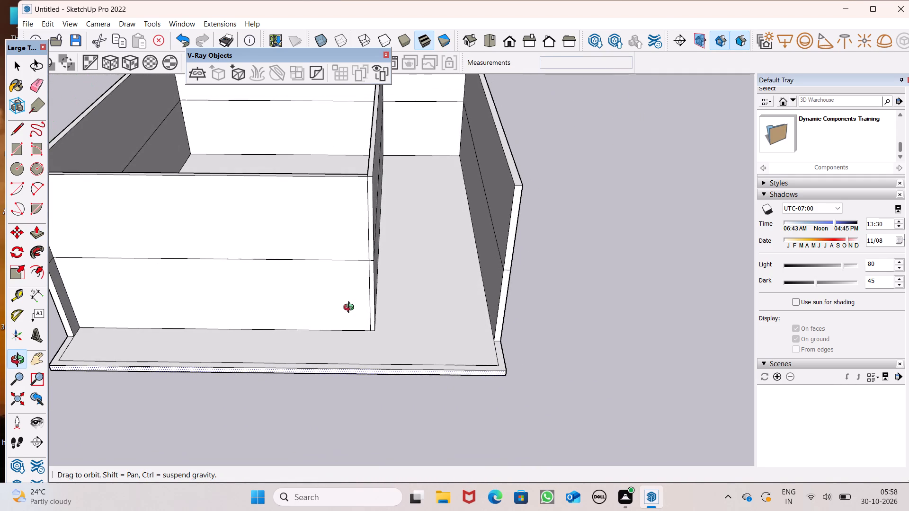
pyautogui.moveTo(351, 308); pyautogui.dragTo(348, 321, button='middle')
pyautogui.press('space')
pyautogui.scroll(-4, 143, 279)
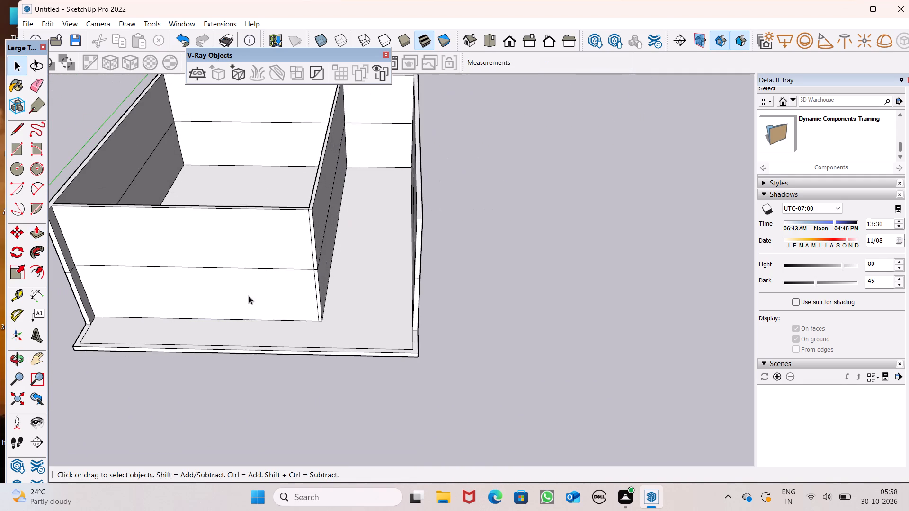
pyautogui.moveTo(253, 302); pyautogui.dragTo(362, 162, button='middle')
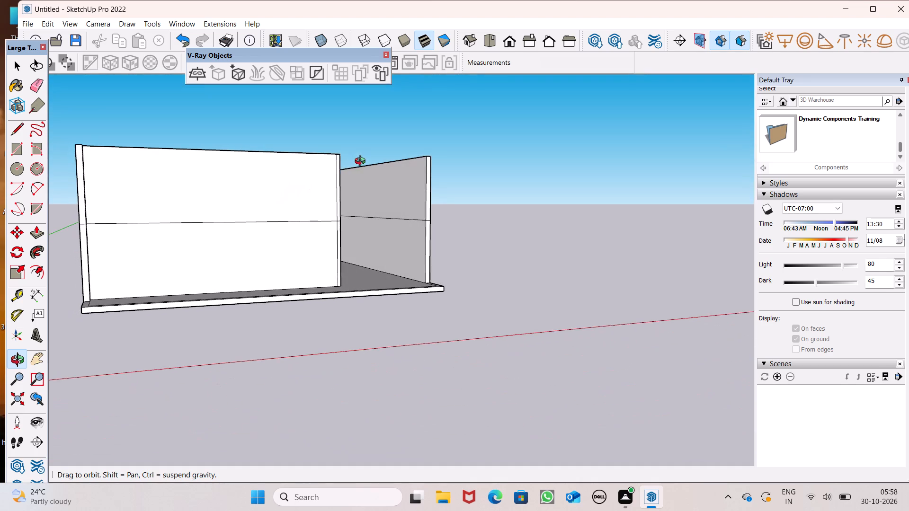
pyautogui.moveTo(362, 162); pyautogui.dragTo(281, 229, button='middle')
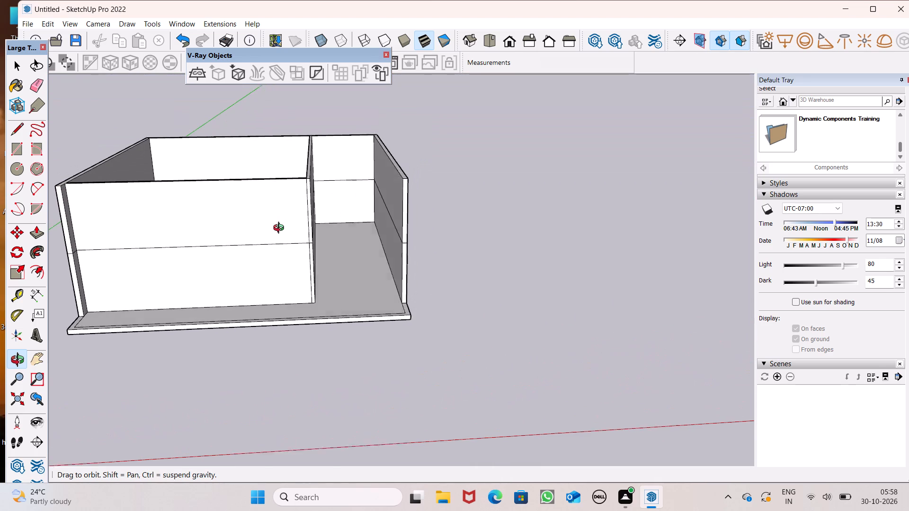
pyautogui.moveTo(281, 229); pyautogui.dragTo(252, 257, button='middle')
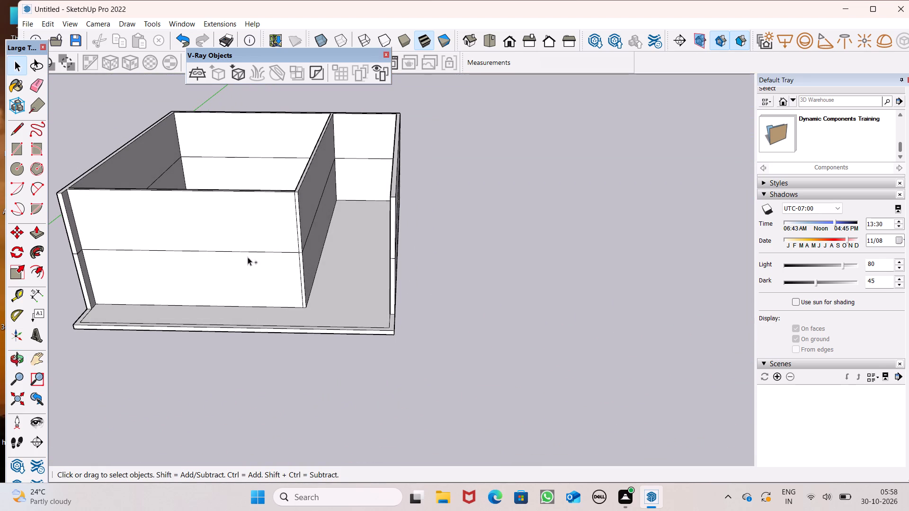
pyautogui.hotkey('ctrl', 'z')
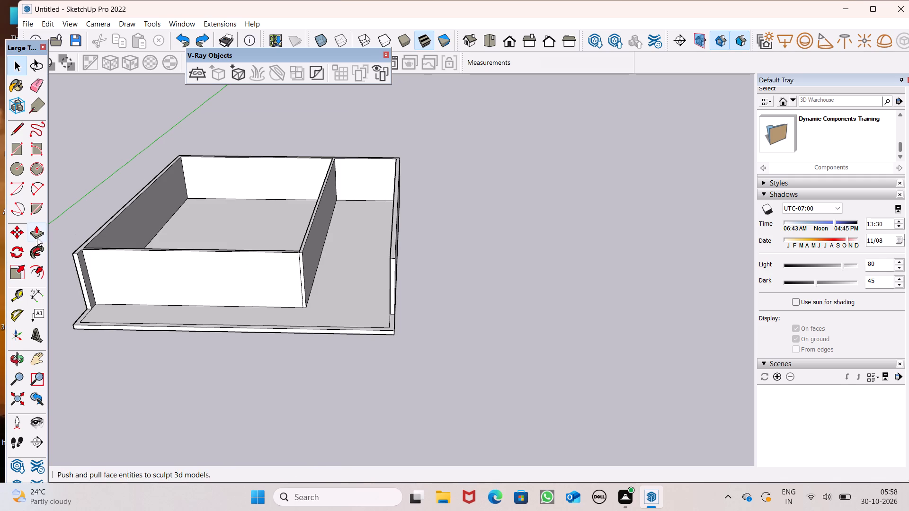
# Push/Pull the connected top face of the perimeter and interior walls up by 9".
pyautogui.click(37, 238)
pyautogui.scroll(6, 168, 233)
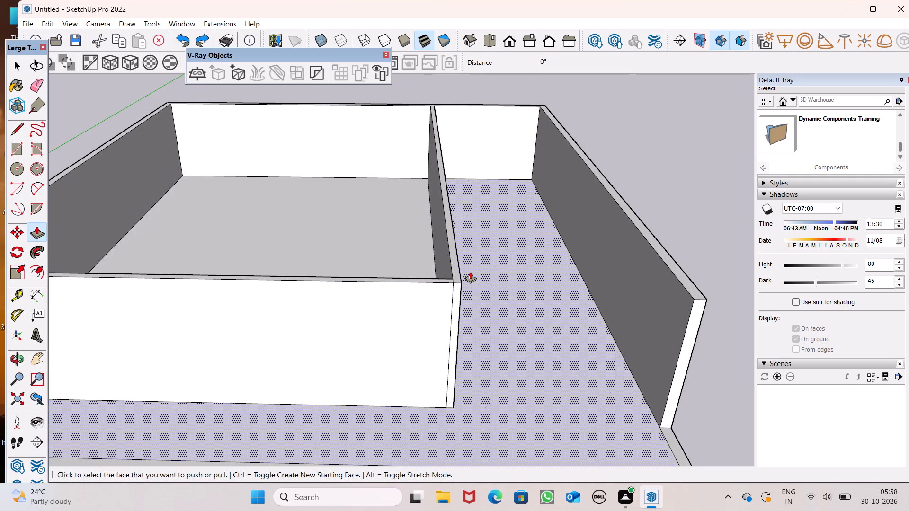
pyautogui.click(456, 280)
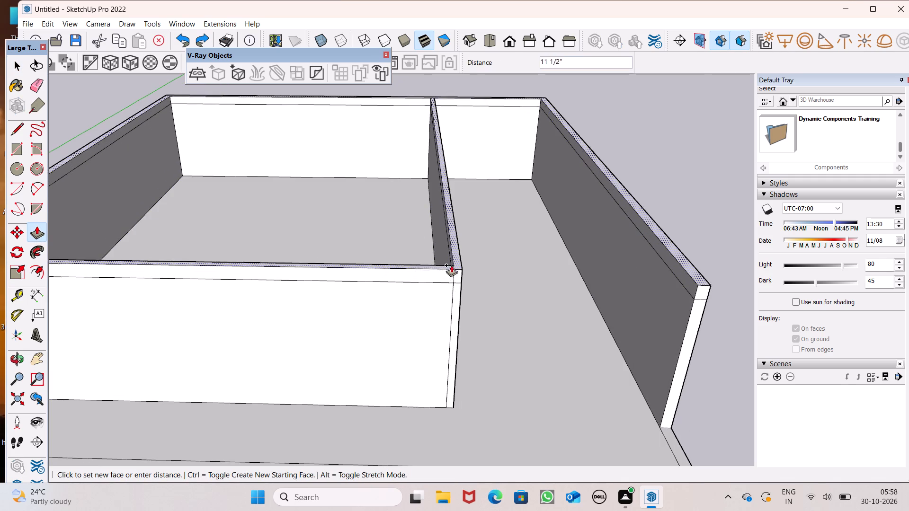
pyautogui.press('9')
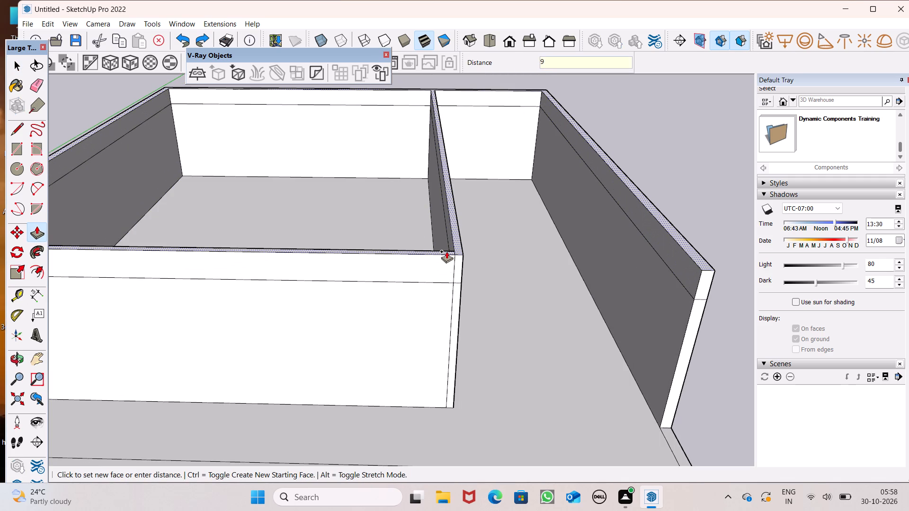
pyautogui.hotkey('shift', '"')
pyautogui.press('Return')
pyautogui.scroll(-2, 260, 222)
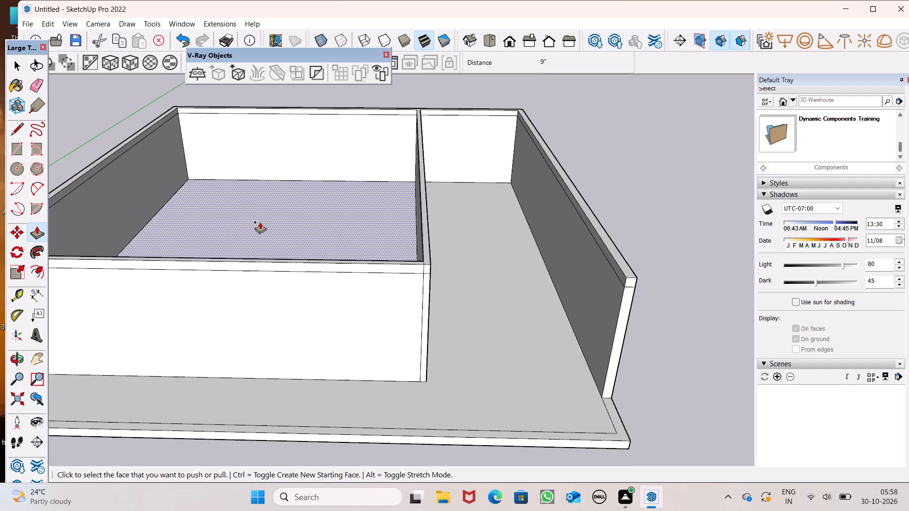
pyautogui.scroll(-3, 260, 222)
pyautogui.moveTo(293, 254); pyautogui.dragTo(150, 229, button='middle')
pyautogui.moveTo(297, 241); pyautogui.dragTo(350, 231, button='middle')
pyautogui.scroll(4, 426, 231)
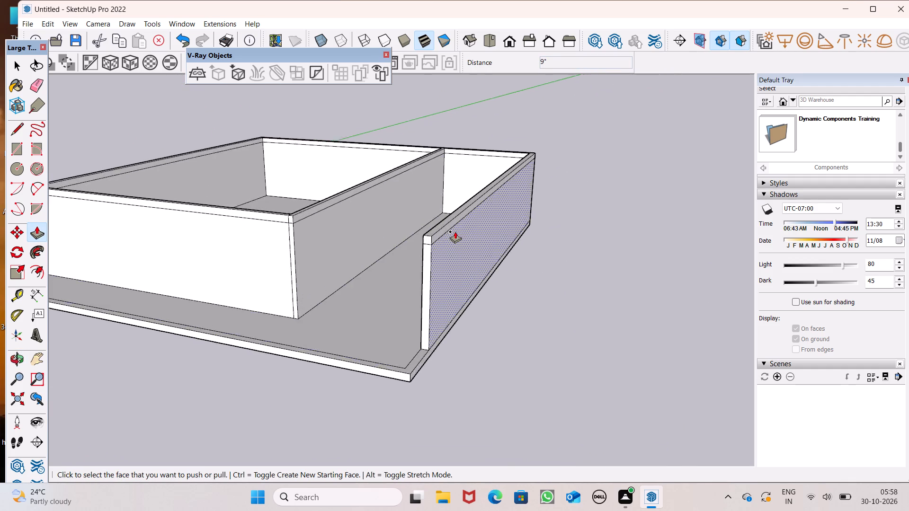
# Push/Pull the 9" band face of the lengthwise interior wall about 13' 9" across the side bay to the perimeter wall.
pyautogui.scroll(4, 455, 231)
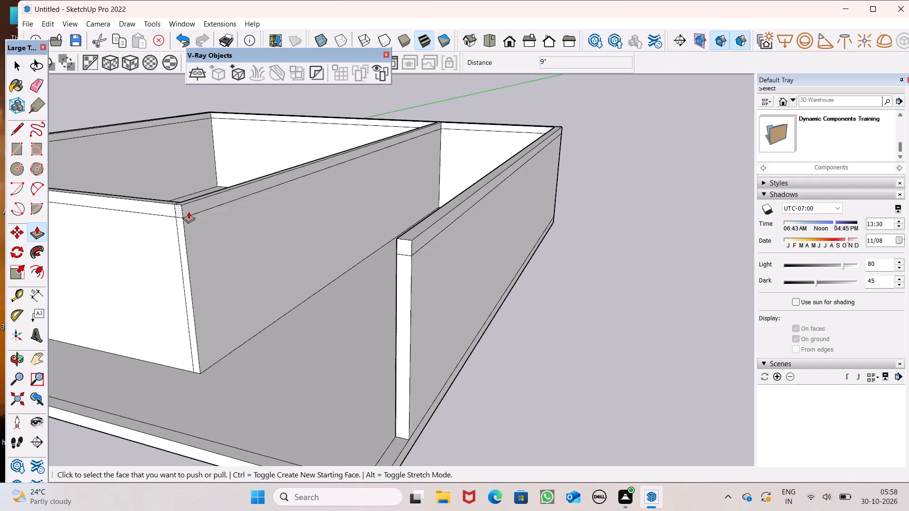
pyautogui.moveTo(191, 210); pyautogui.dragTo(384, 247)
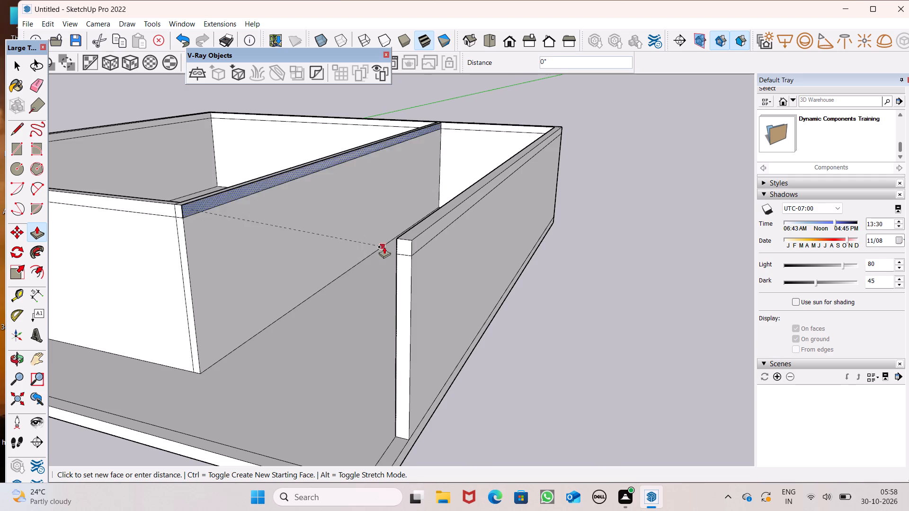
pyautogui.moveTo(384, 247); pyautogui.dragTo(400, 250)
# Draw a line about 5 9/16" long along the back wall's inner top edge to close the main room's top with a face.
pyautogui.scroll(-5, 333, 241)
pyautogui.moveTo(332, 239); pyautogui.dragTo(375, 255, button='middle')
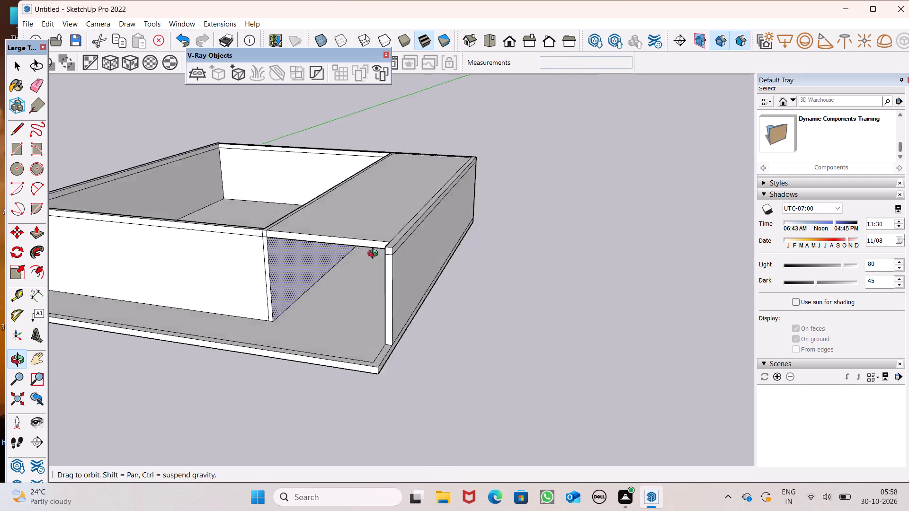
pyautogui.moveTo(375, 255); pyautogui.dragTo(448, 294, button='middle')
pyautogui.scroll(-2, 347, 262)
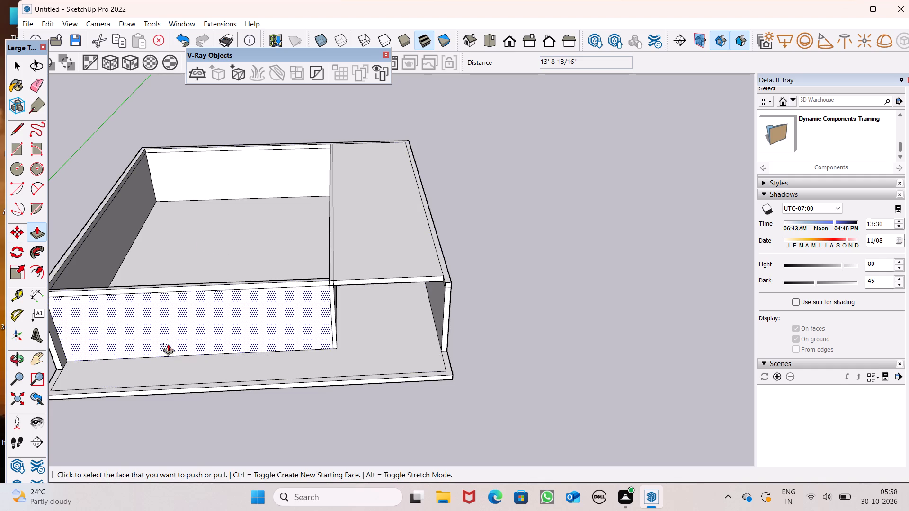
pyautogui.scroll(-3, 406, 282)
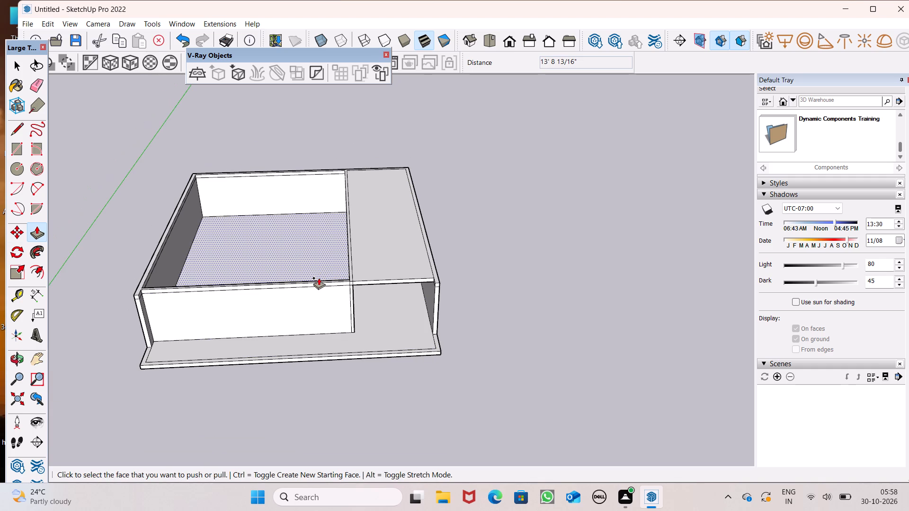
pyautogui.press('space')
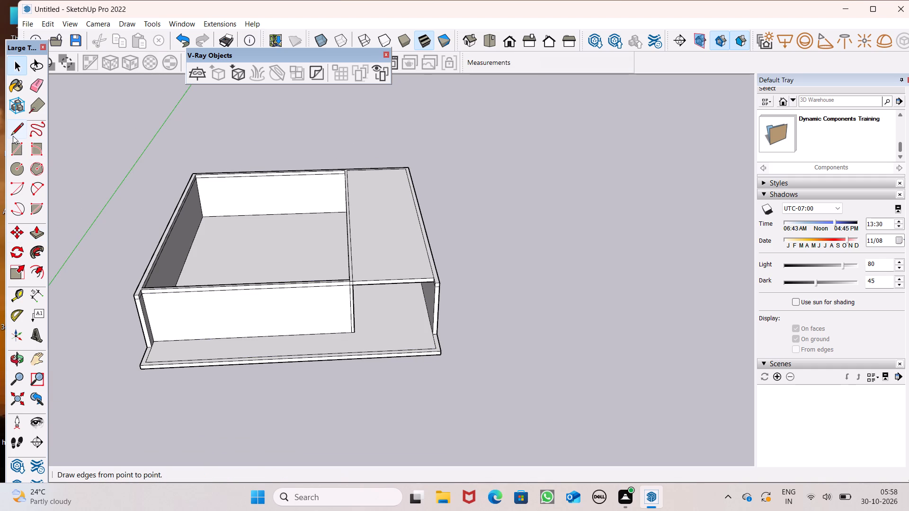
pyautogui.click(12, 136)
pyautogui.moveTo(148, 243); pyautogui.dragTo(142, 241, button='middle')
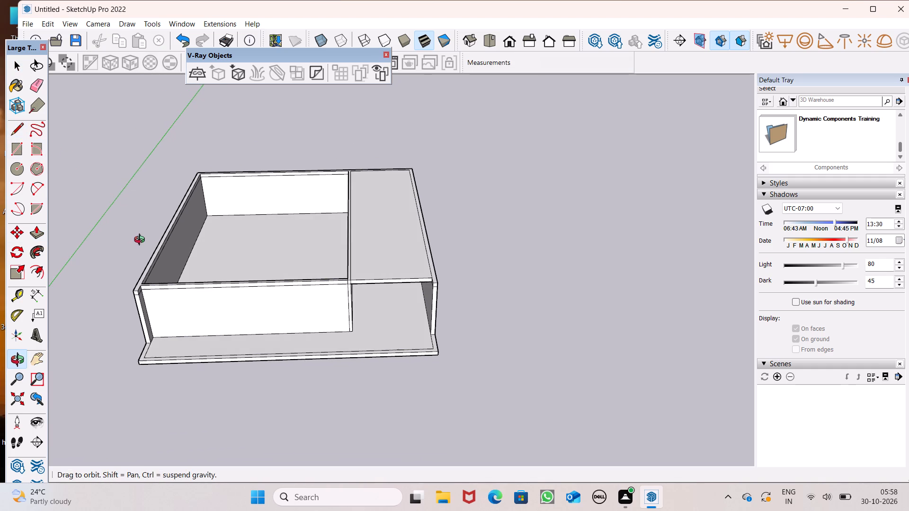
pyautogui.moveTo(142, 241); pyautogui.dragTo(143, 240, button='middle')
pyautogui.scroll(13, 183, 188)
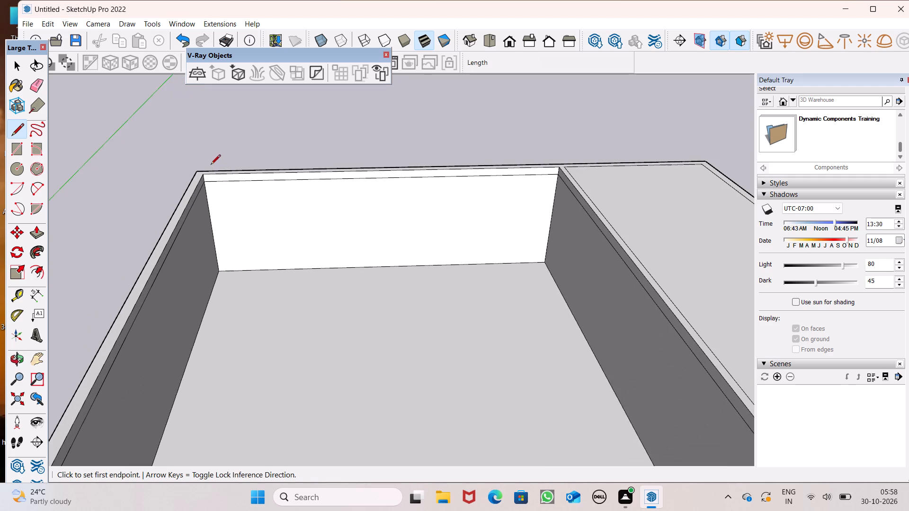
pyautogui.scroll(11, 211, 163)
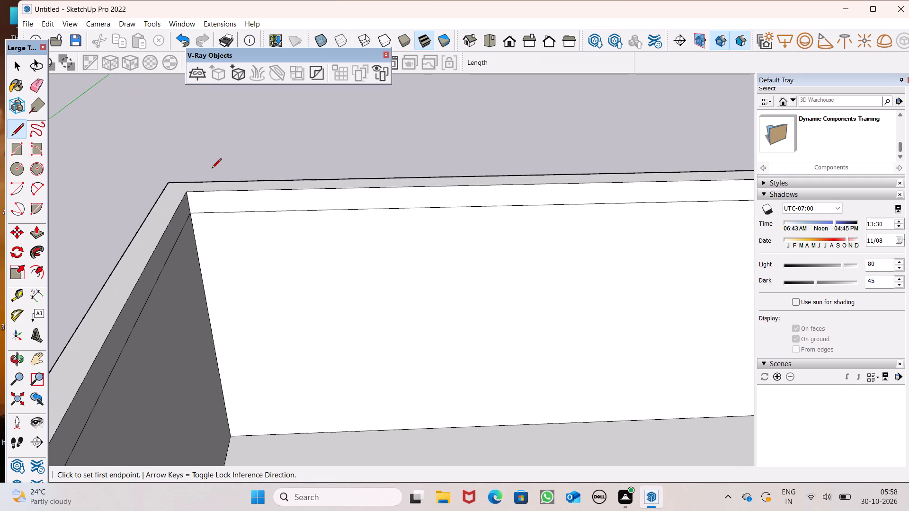
pyautogui.click(252, 194)
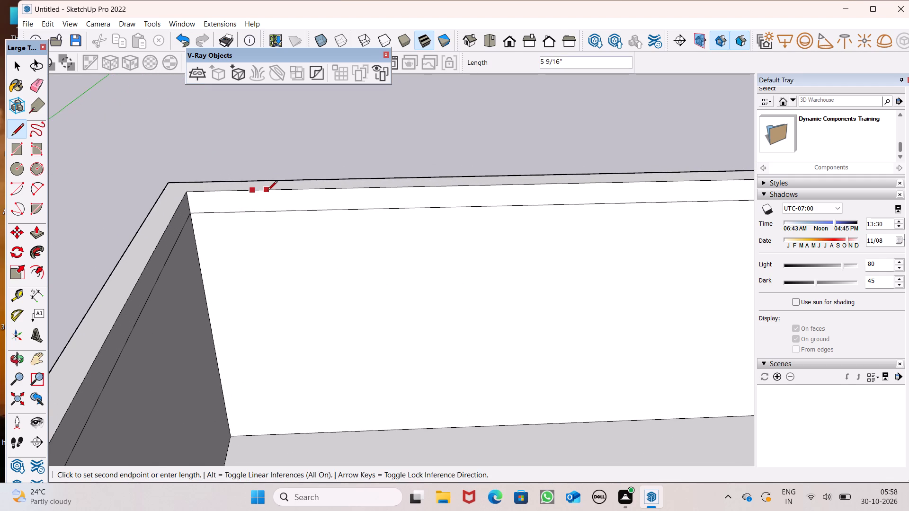
pyautogui.click(267, 191)
pyautogui.scroll(-12, 261, 166)
pyautogui.press('space')
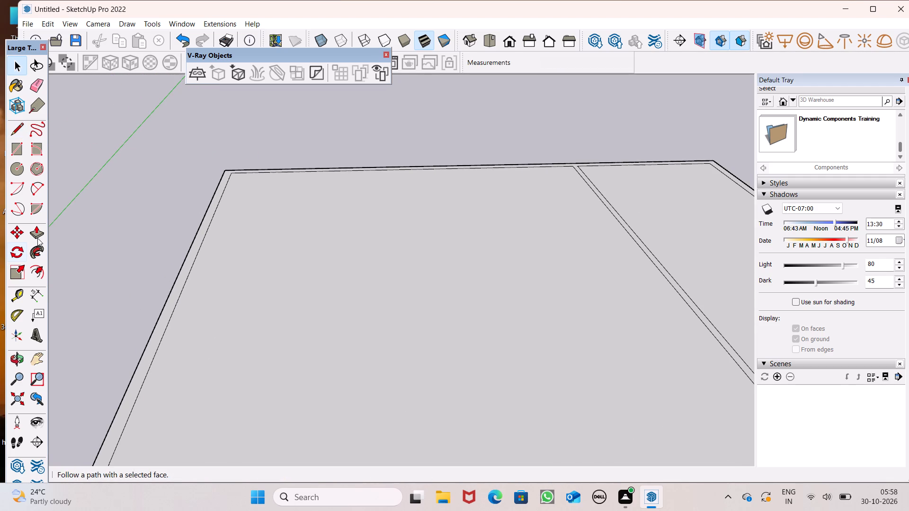
# Push/Pull the main room's new top face by 6".
pyautogui.click(38, 237)
pyautogui.scroll(-6, 292, 203)
pyautogui.moveTo(319, 236); pyautogui.dragTo(320, 247)
pyautogui.write('6"')
pyautogui.press('Return')
pyautogui.press('space')
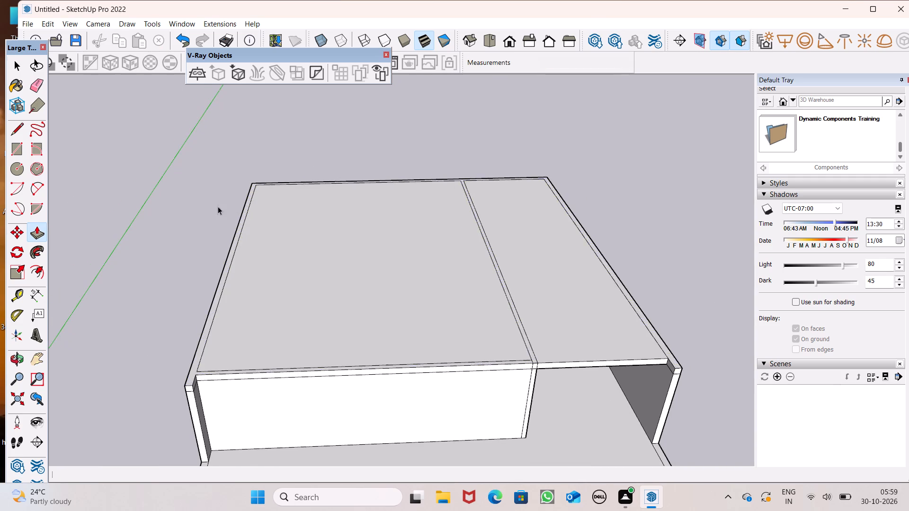
# Examine the covered building from below, above and the open front.
pyautogui.scroll(-2, 218, 206)
pyautogui.moveTo(290, 252); pyautogui.dragTo(11, 76, button='middle')
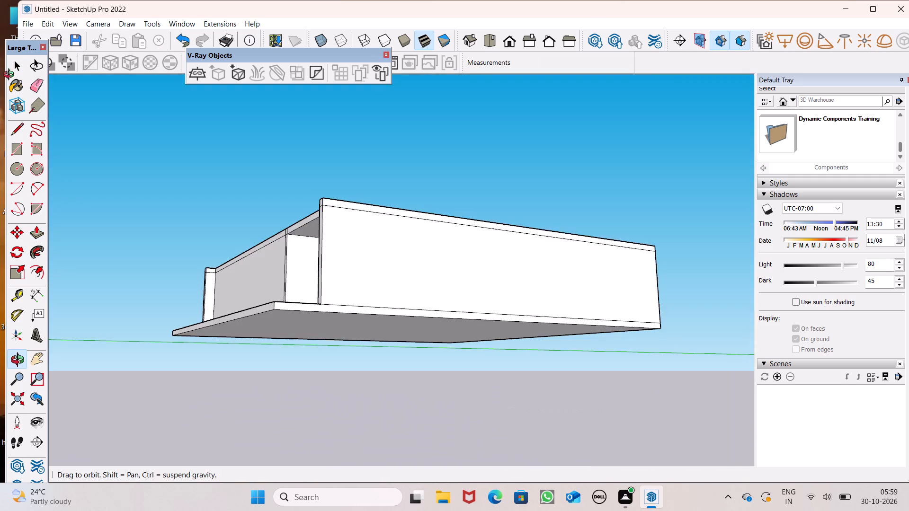
pyautogui.moveTo(11, 76); pyautogui.dragTo(264, 223, button='middle')
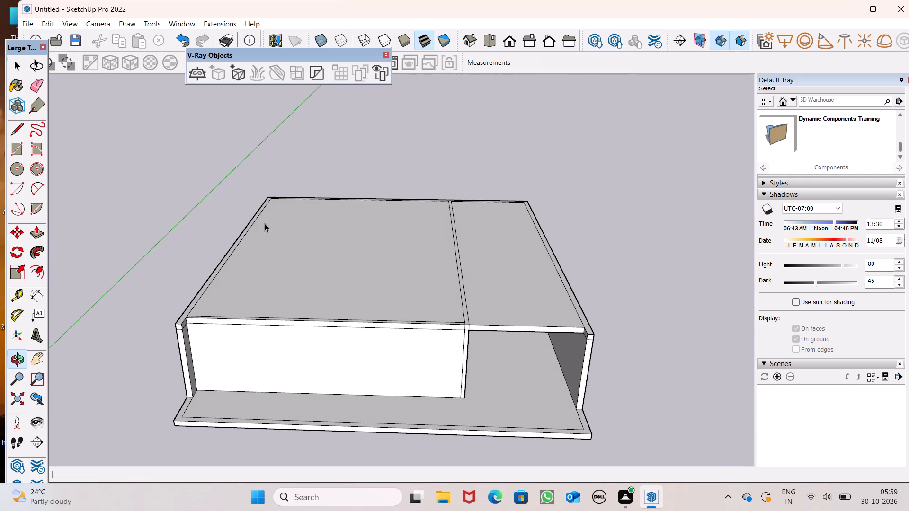
pyautogui.scroll(1, 265, 223)
pyautogui.scroll(-6, 265, 229)
pyautogui.moveTo(213, 307); pyautogui.dragTo(241, 293, button='middle')
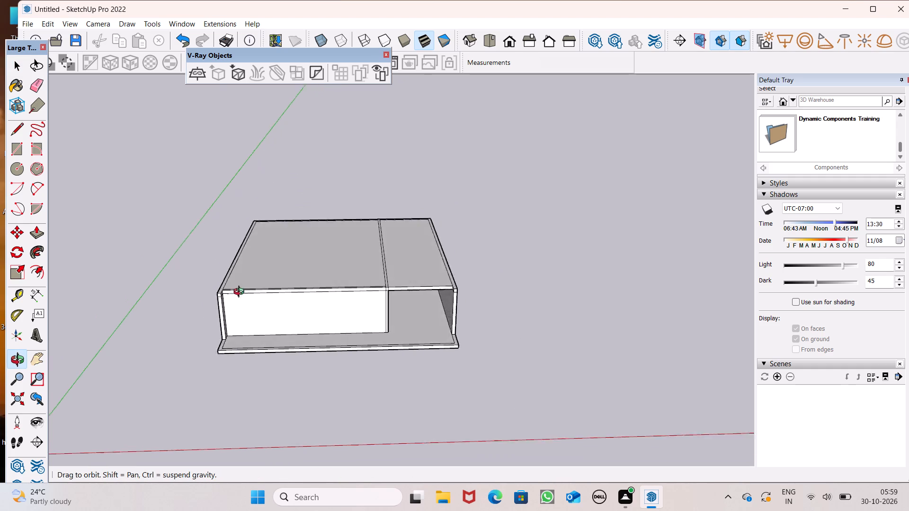
pyautogui.moveTo(241, 293); pyautogui.dragTo(247, 285, button='middle')
pyautogui.middleClick(247, 285)
pyautogui.scroll(1, 469, 248)
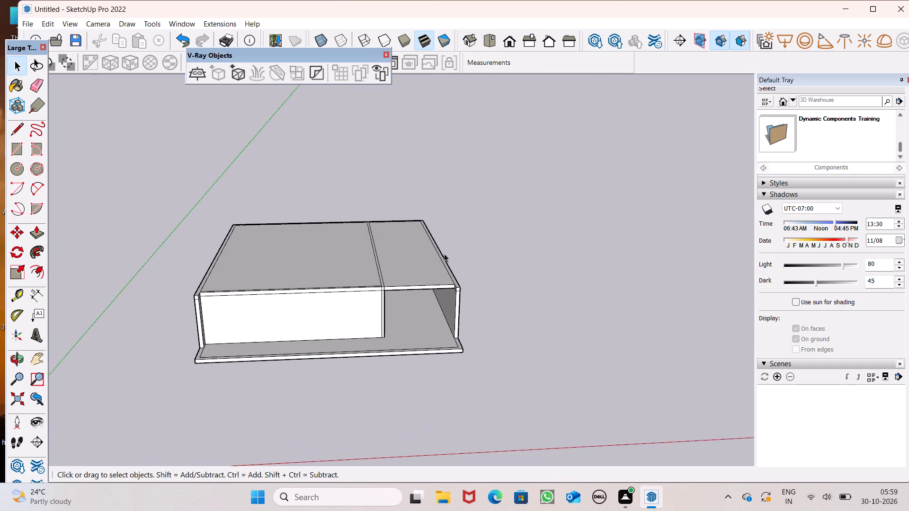
pyautogui.moveTo(427, 258); pyautogui.dragTo(422, 260, button='middle')
pyautogui.scroll(1, 423, 260)
pyautogui.scroll(1, 203, 322)
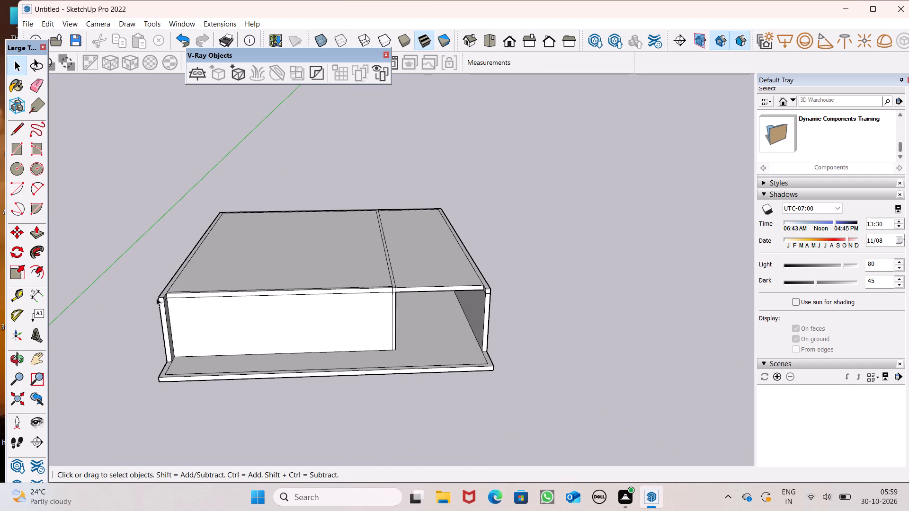
# Push/Pull the connected top face of the perimeter and interior walls up by 10' to form the upper storey.
pyautogui.click(40, 240)
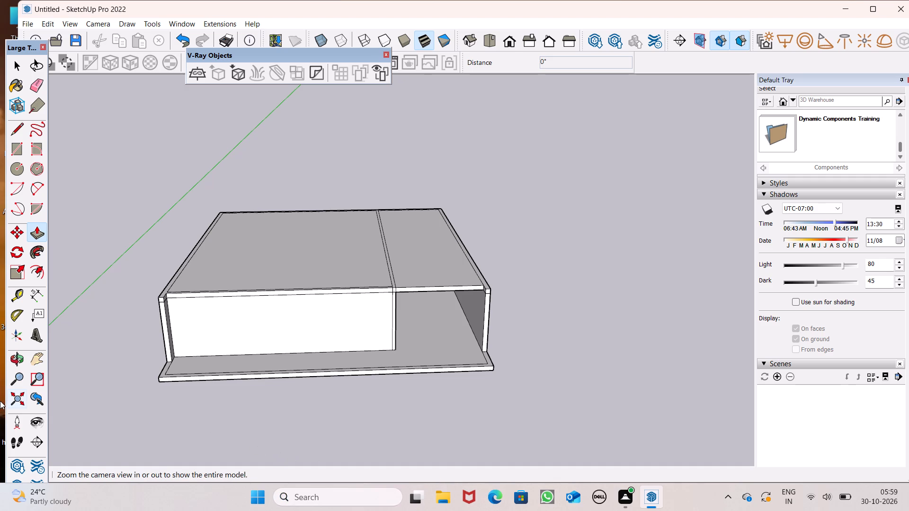
pyautogui.scroll(7, 214, 312)
pyautogui.scroll(-6, 195, 305)
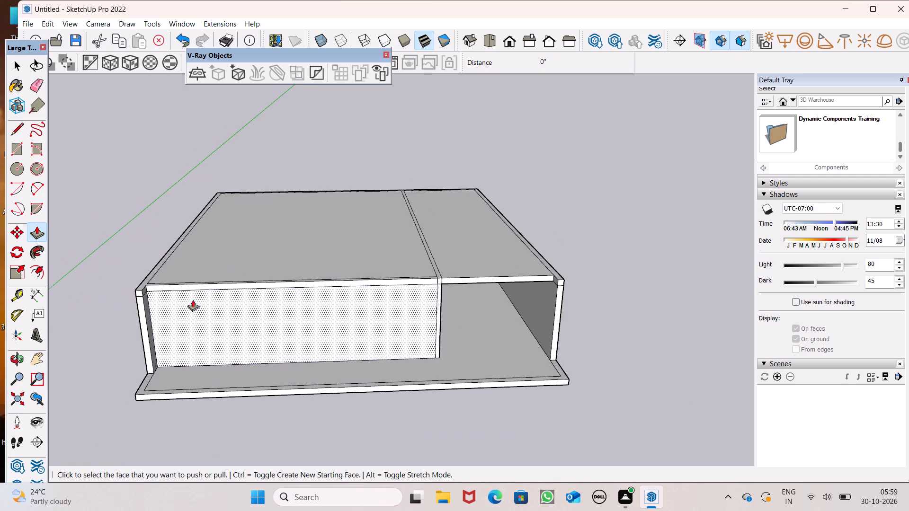
pyautogui.scroll(1, 162, 254)
pyautogui.moveTo(214, 259); pyautogui.dragTo(240, 337, button='middle')
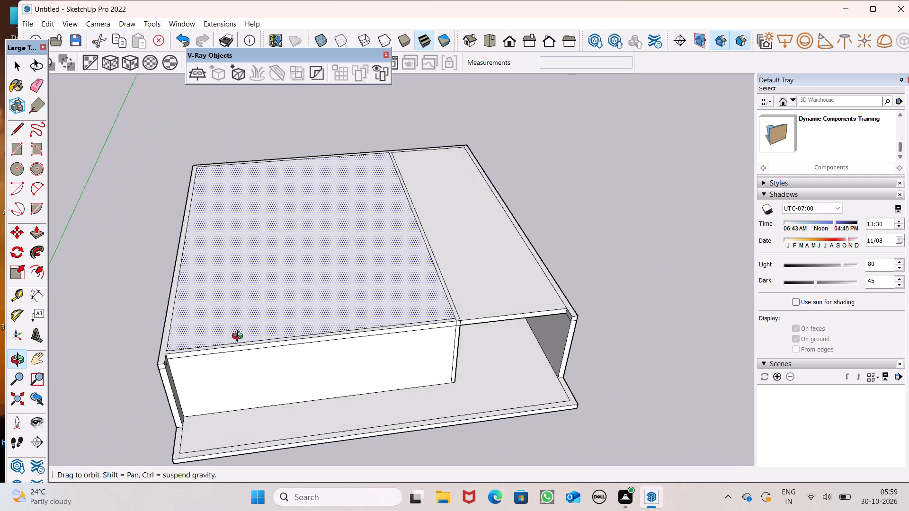
pyautogui.moveTo(240, 337); pyautogui.dragTo(205, 342, button='middle')
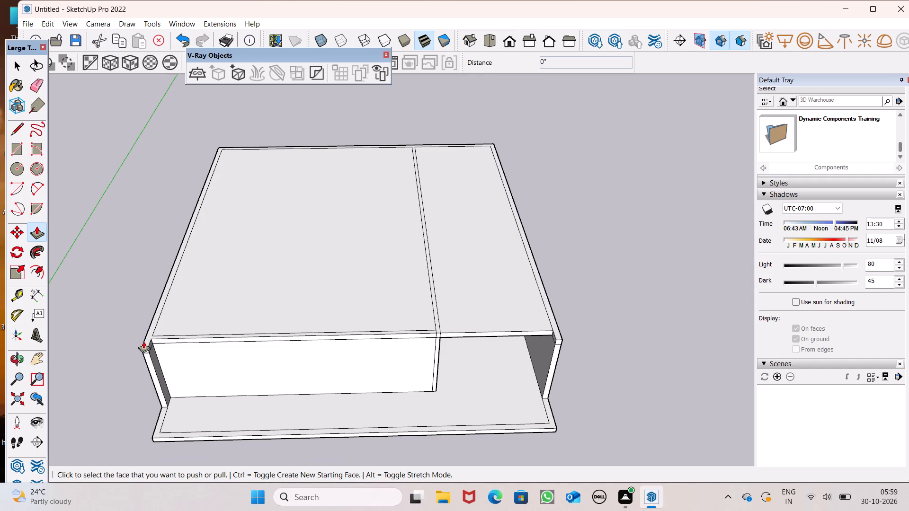
pyautogui.moveTo(147, 339); pyautogui.dragTo(151, 310)
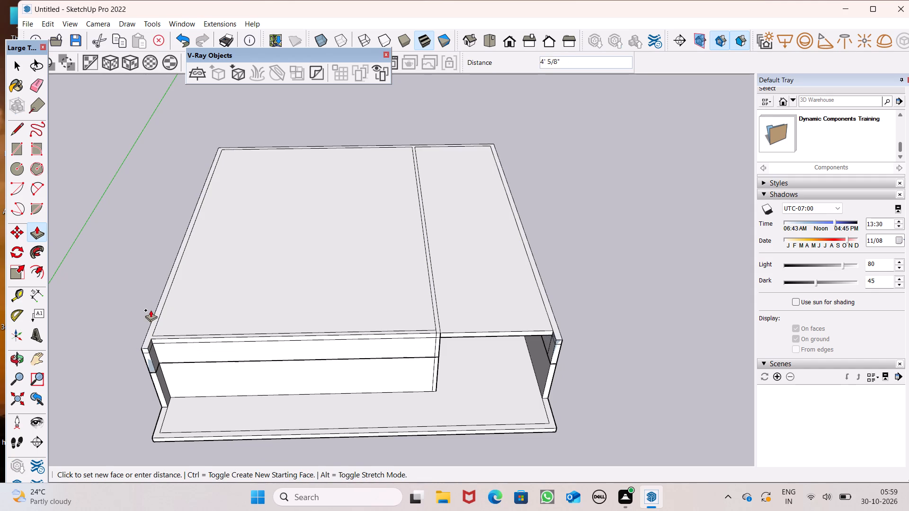
pyautogui.moveTo(151, 310); pyautogui.dragTo(139, 242)
pyautogui.write("10'")
pyautogui.press('Return')
# Place a vertical guide on the crosswise front wall about 15' 2" from its free corner edge beside the side bay.
pyautogui.scroll(-1, 139, 242)
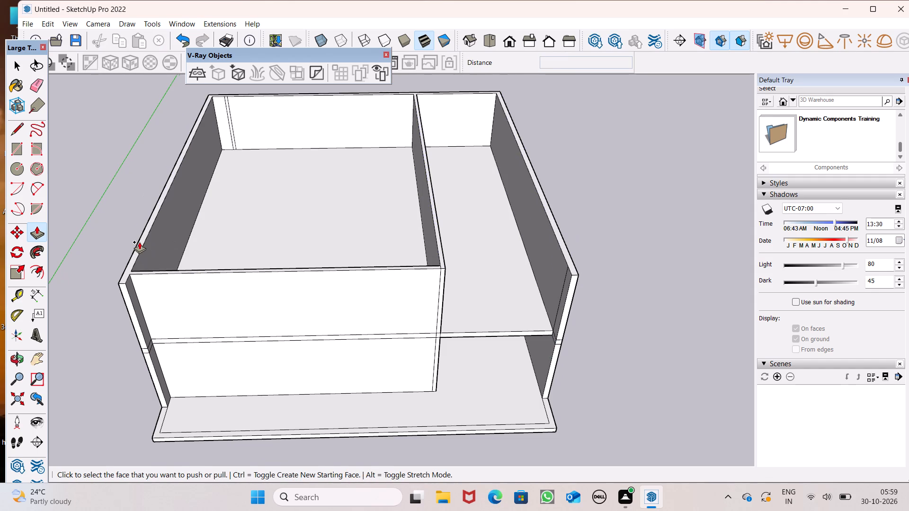
pyautogui.moveTo(158, 247); pyautogui.dragTo(158, 115, button='middle')
pyautogui.scroll(-1, 154, 124)
pyautogui.moveTo(154, 126); pyautogui.dragTo(130, 188, button='middle')
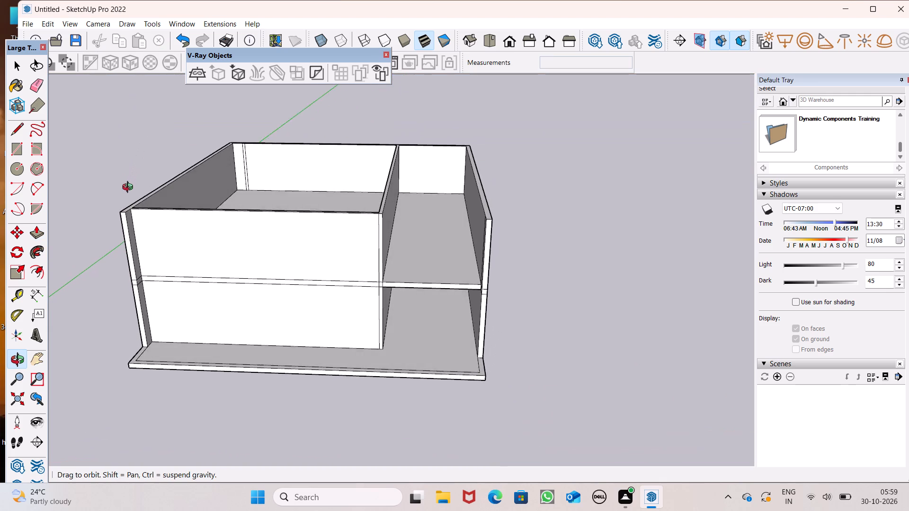
pyautogui.moveTo(130, 188); pyautogui.dragTo(125, 212, button='middle')
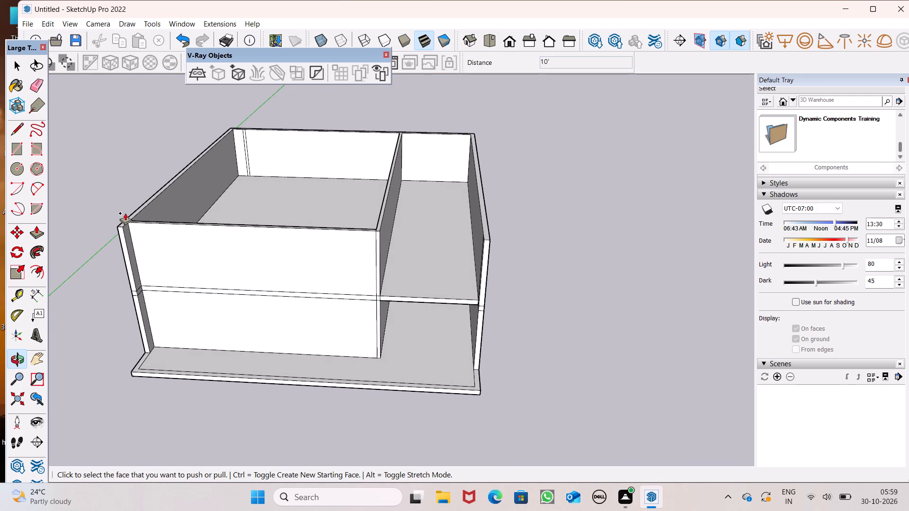
pyautogui.click(16, 133)
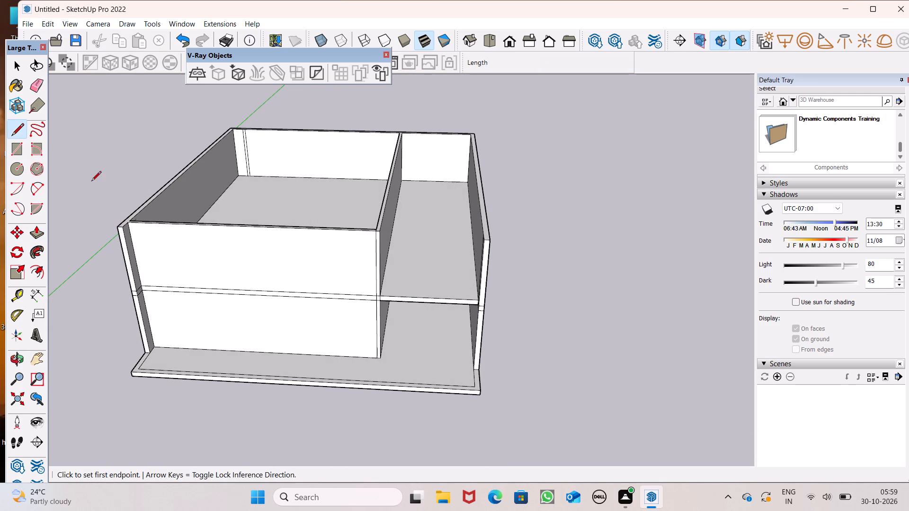
pyautogui.scroll(1, 186, 249)
pyautogui.moveTo(187, 250); pyautogui.dragTo(227, 213, button='middle')
pyautogui.click(22, 300)
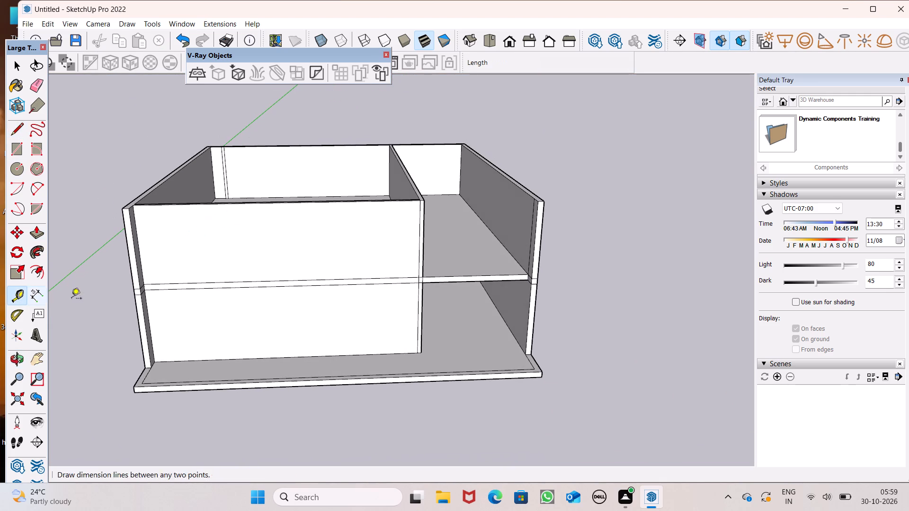
pyautogui.moveTo(200, 315); pyautogui.dragTo(210, 284, button='middle')
pyautogui.scroll(1, 186, 308)
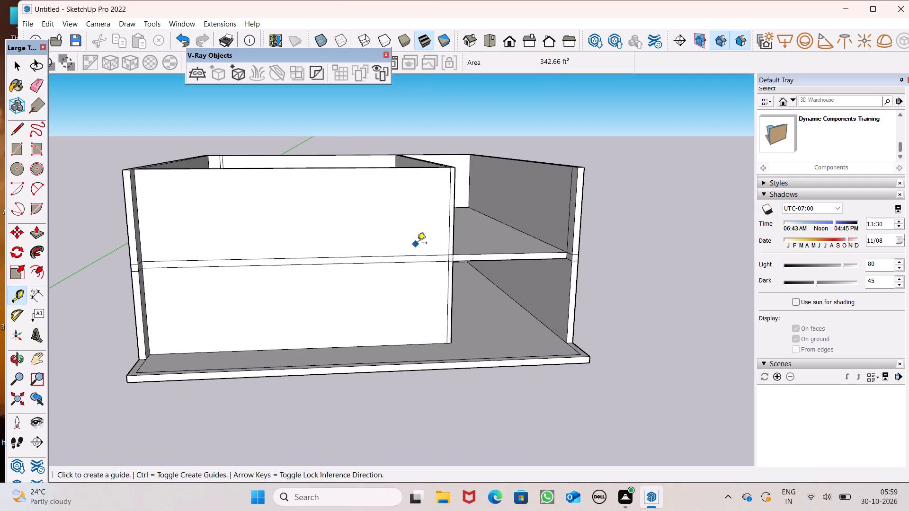
pyautogui.click(453, 245)
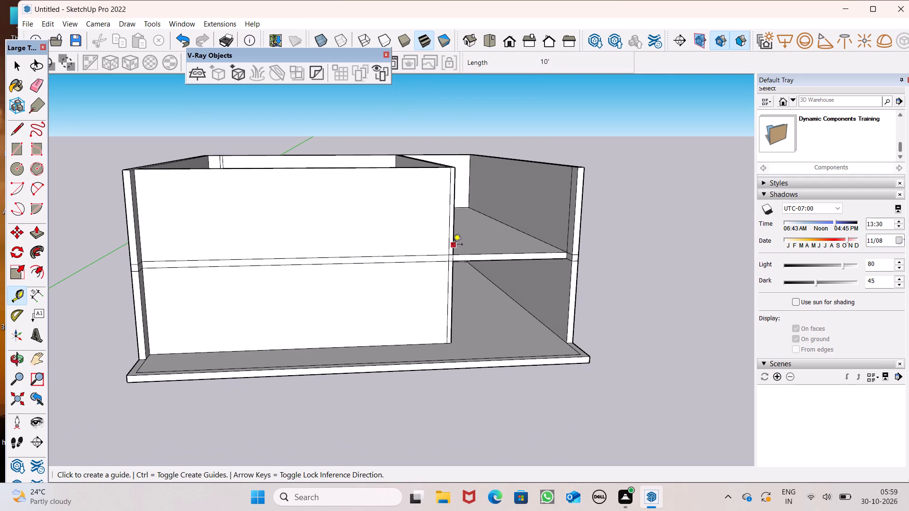
pyautogui.moveTo(306, 277); pyautogui.dragTo(280, 255, button='middle')
pyautogui.scroll(1, 306, 277)
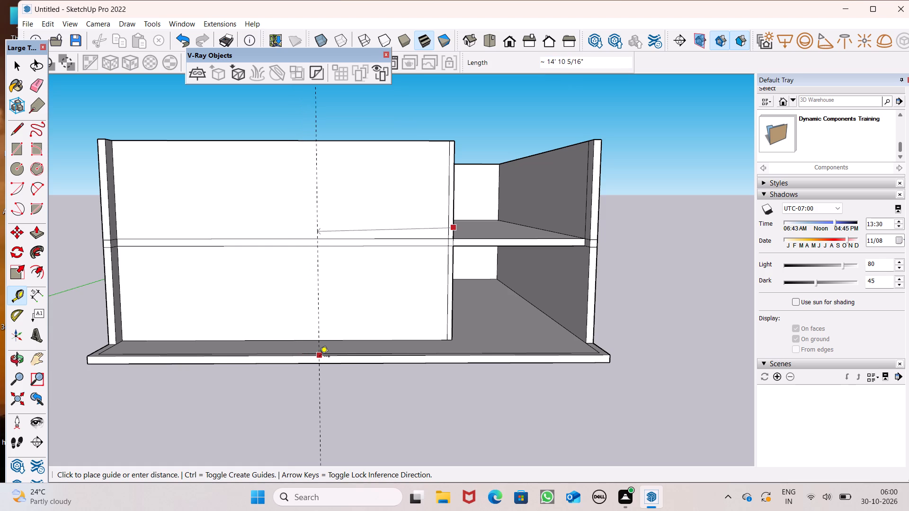
pyautogui.click(315, 360)
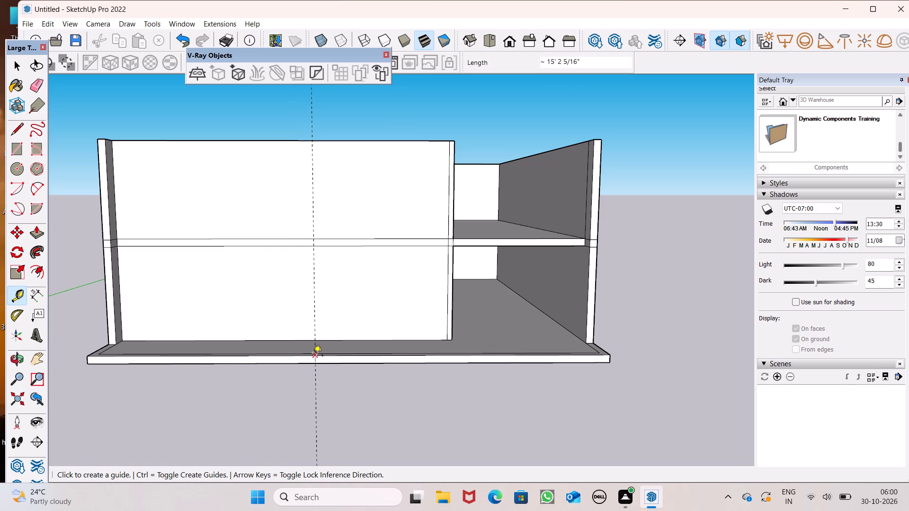
# Place a second vertical guide 2' 8 3/4" beyond the first one, farther from the side bay.
pyautogui.click(312, 322)
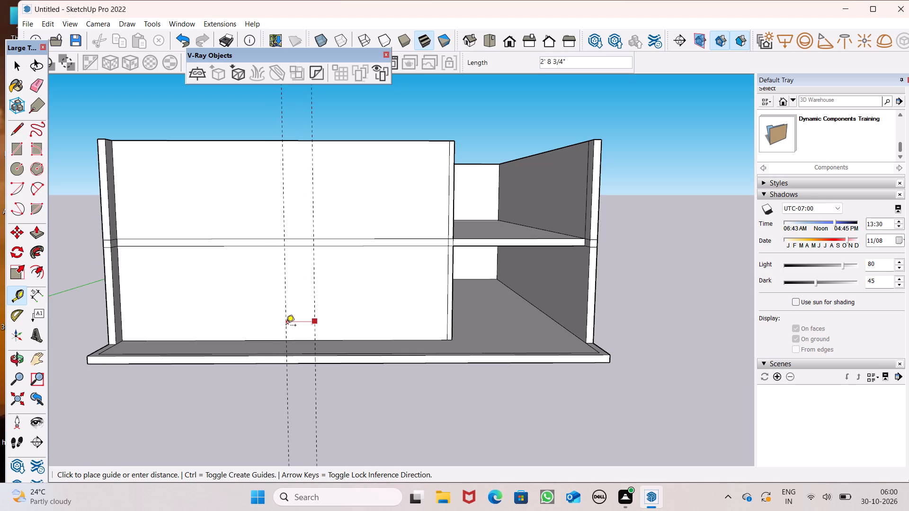
pyautogui.click(286, 326)
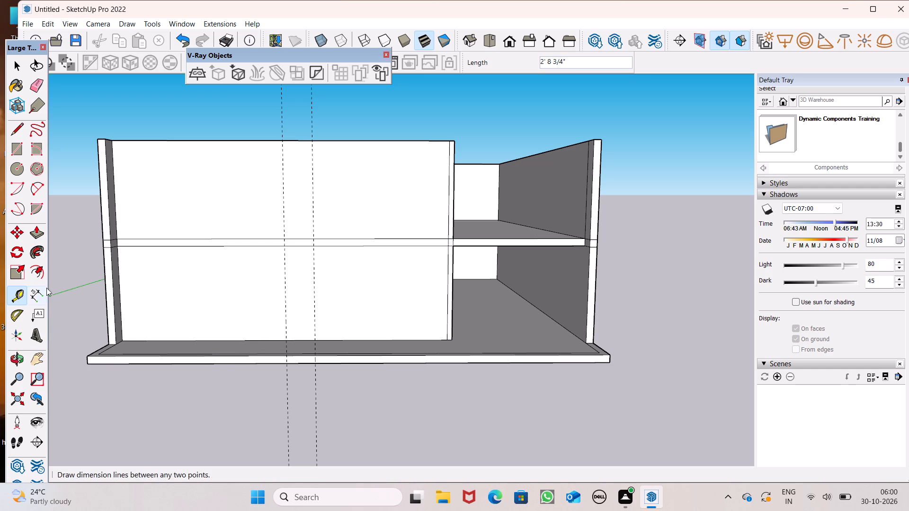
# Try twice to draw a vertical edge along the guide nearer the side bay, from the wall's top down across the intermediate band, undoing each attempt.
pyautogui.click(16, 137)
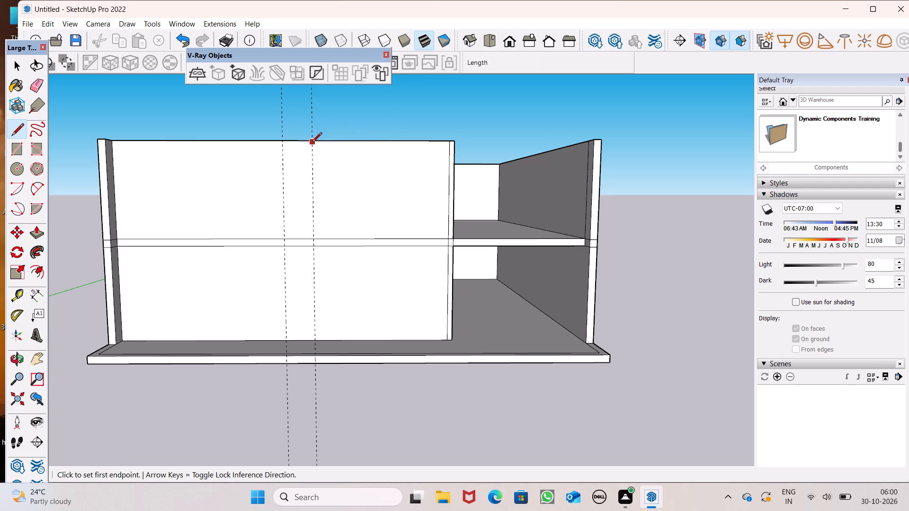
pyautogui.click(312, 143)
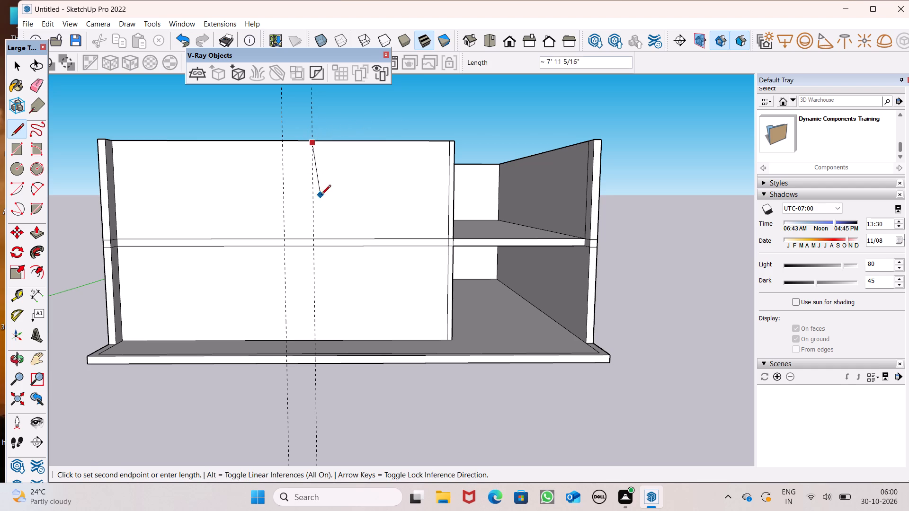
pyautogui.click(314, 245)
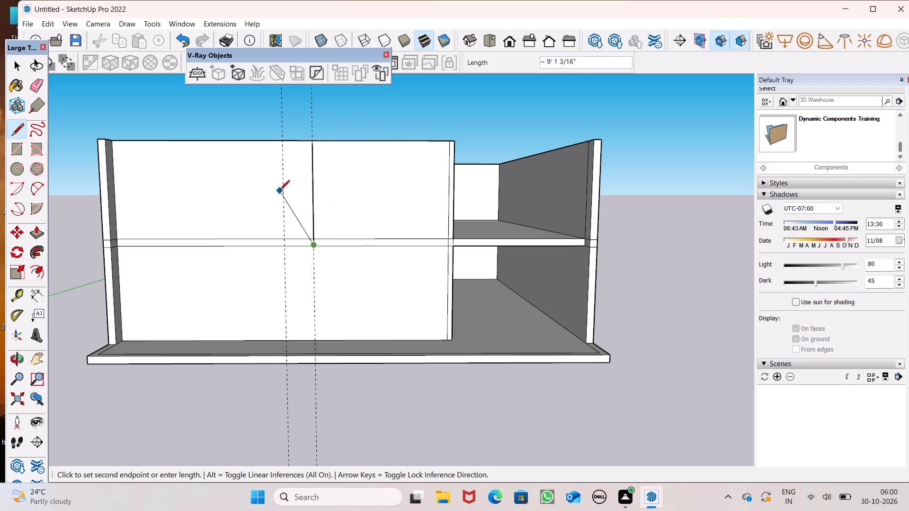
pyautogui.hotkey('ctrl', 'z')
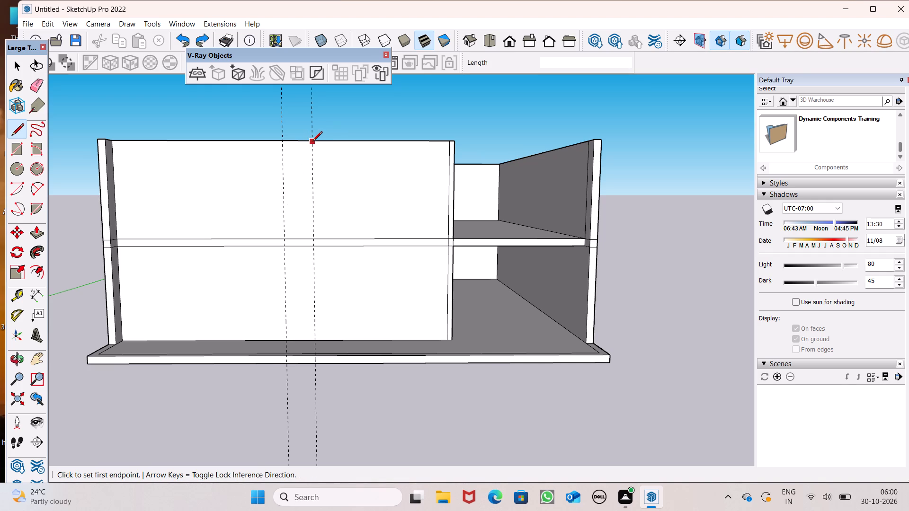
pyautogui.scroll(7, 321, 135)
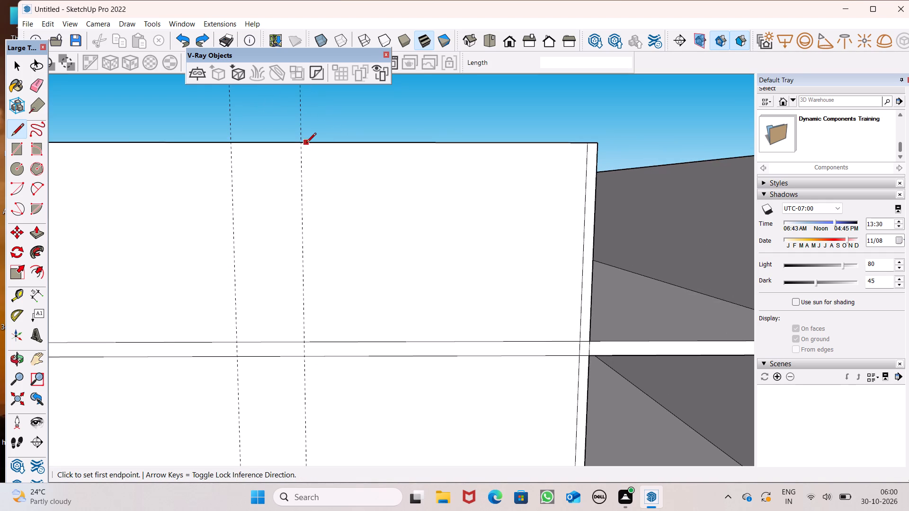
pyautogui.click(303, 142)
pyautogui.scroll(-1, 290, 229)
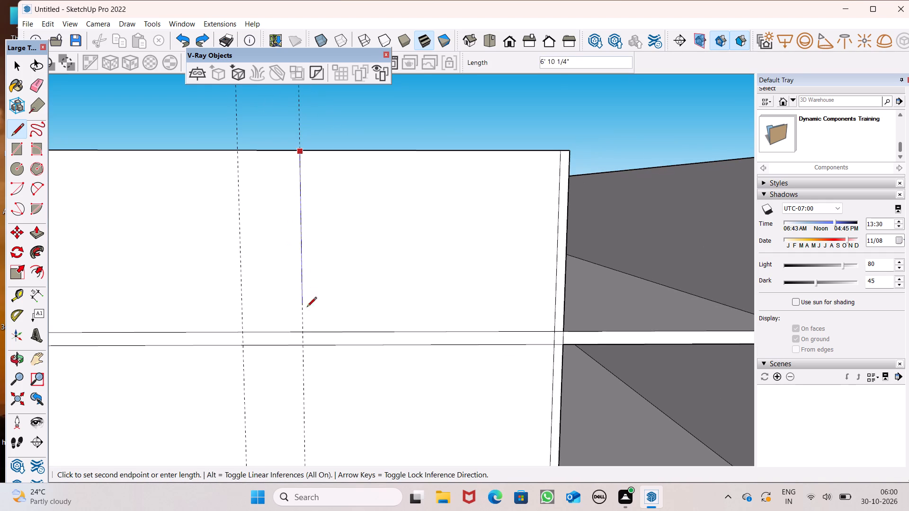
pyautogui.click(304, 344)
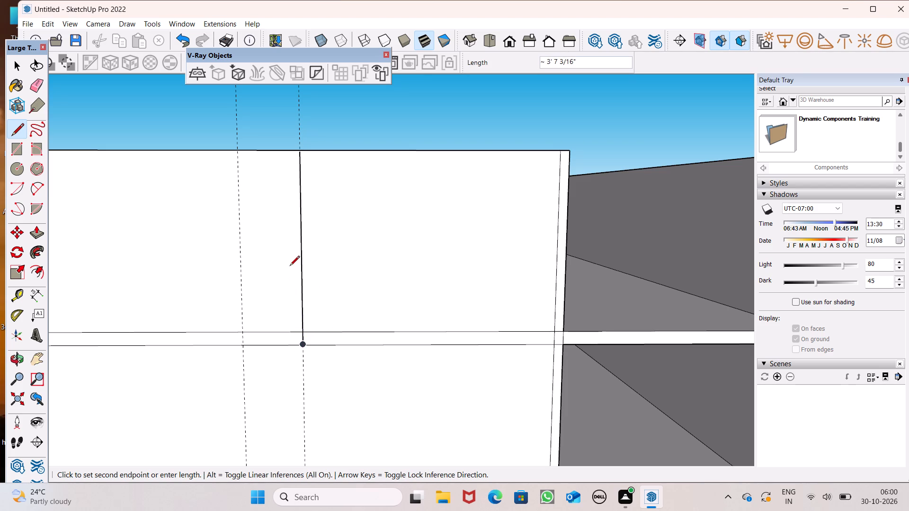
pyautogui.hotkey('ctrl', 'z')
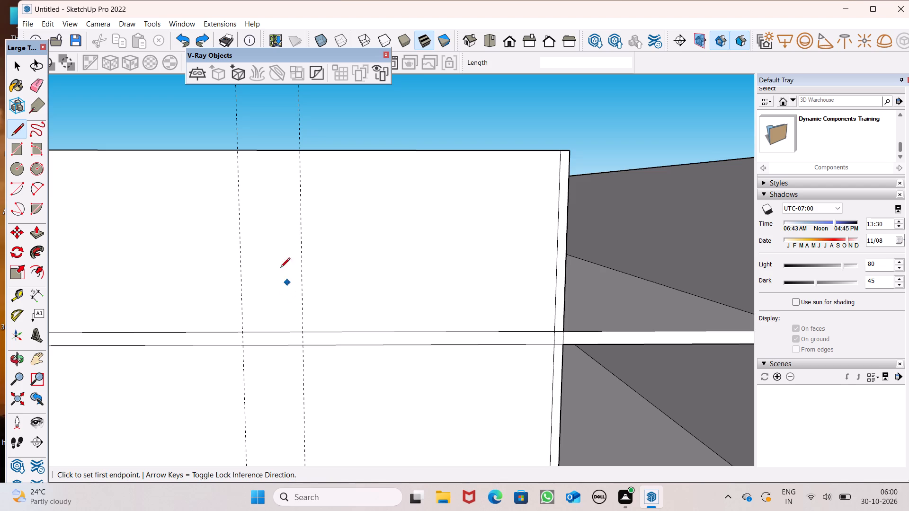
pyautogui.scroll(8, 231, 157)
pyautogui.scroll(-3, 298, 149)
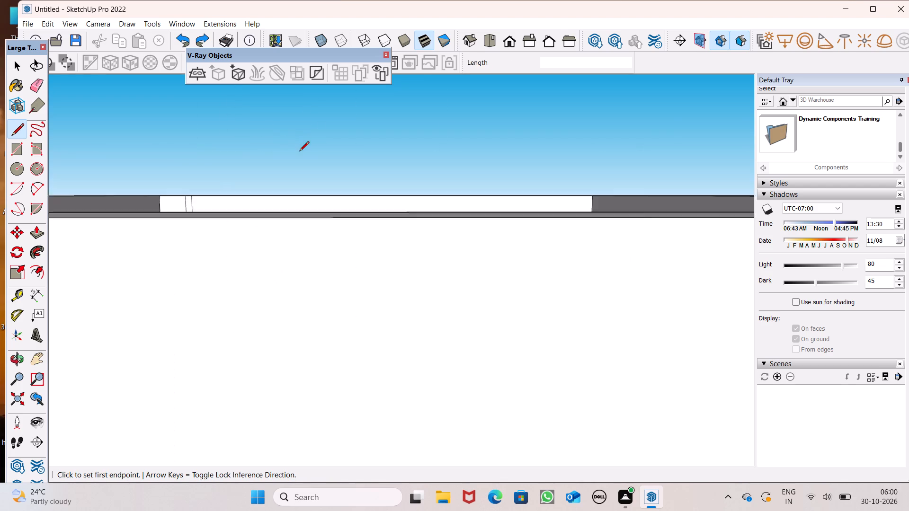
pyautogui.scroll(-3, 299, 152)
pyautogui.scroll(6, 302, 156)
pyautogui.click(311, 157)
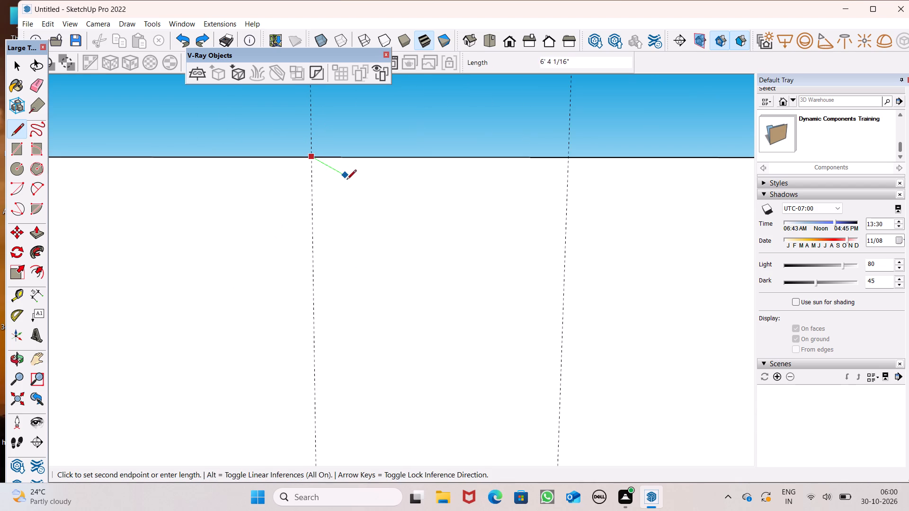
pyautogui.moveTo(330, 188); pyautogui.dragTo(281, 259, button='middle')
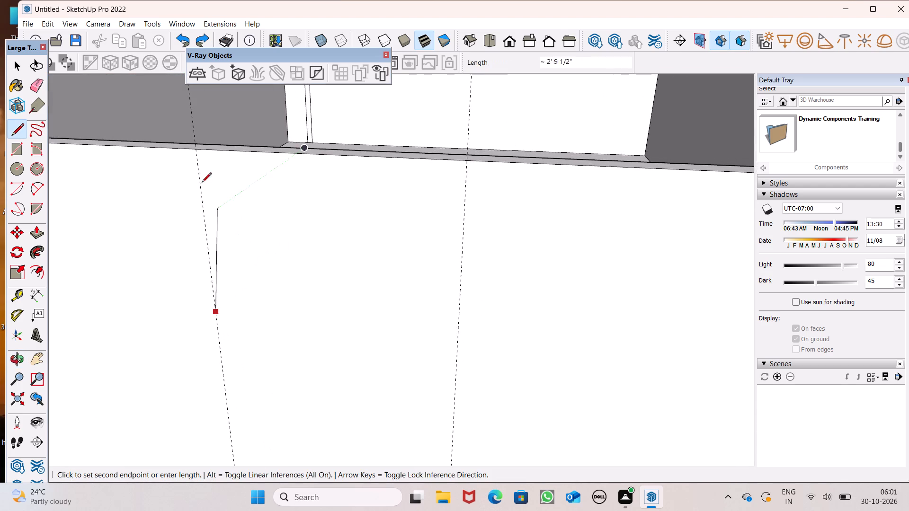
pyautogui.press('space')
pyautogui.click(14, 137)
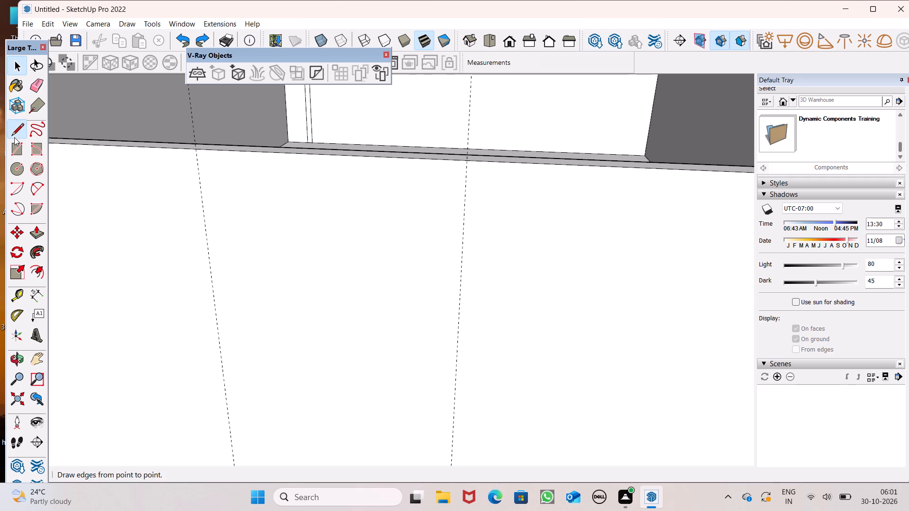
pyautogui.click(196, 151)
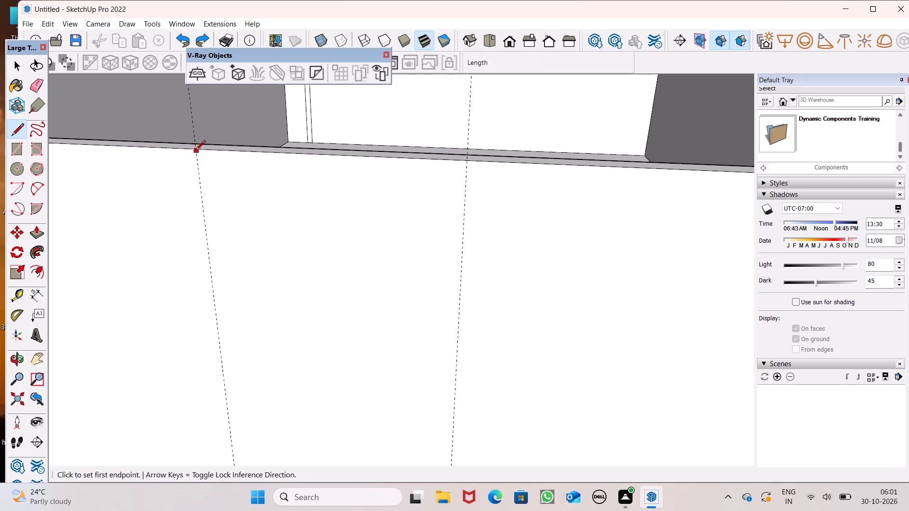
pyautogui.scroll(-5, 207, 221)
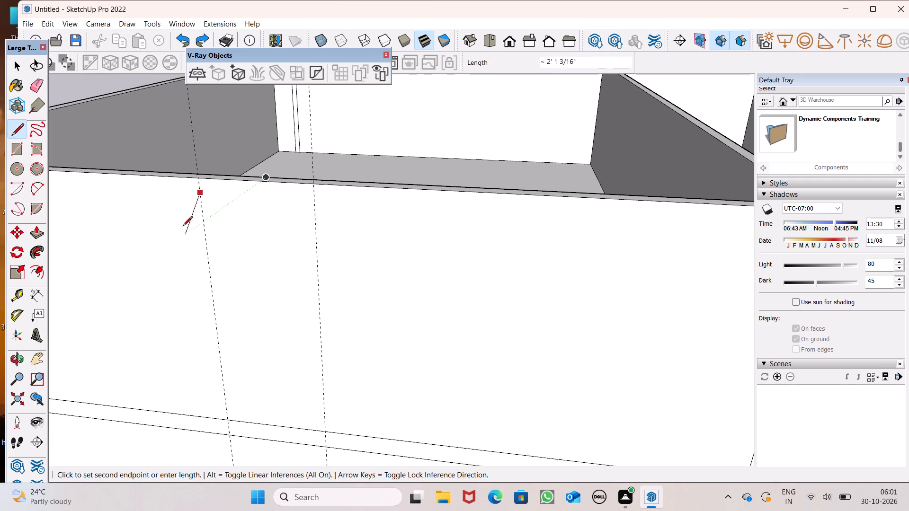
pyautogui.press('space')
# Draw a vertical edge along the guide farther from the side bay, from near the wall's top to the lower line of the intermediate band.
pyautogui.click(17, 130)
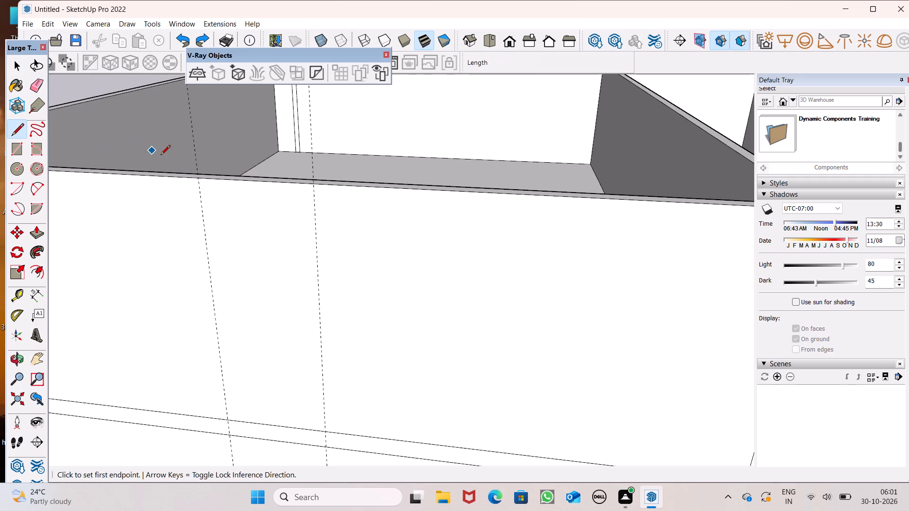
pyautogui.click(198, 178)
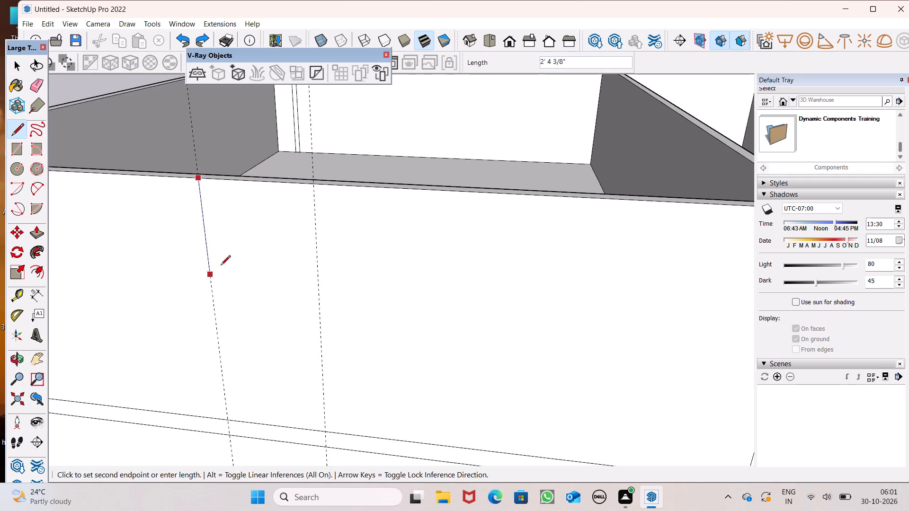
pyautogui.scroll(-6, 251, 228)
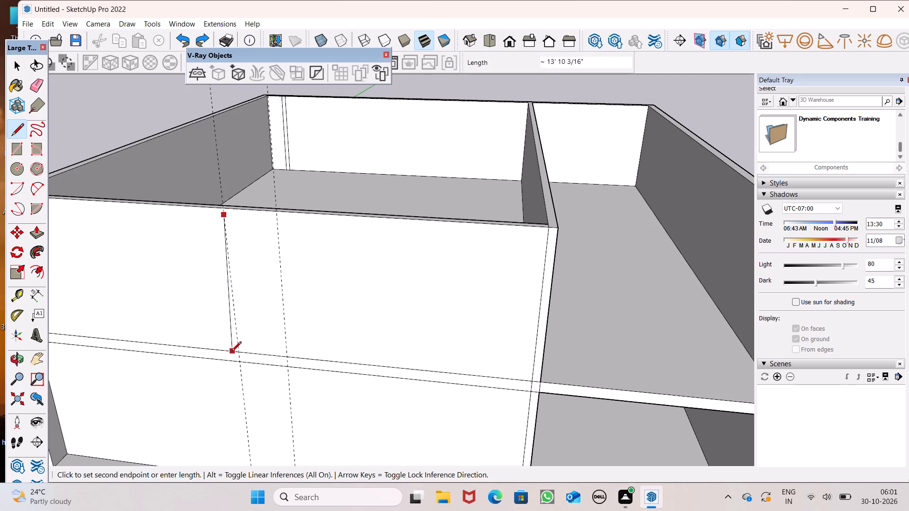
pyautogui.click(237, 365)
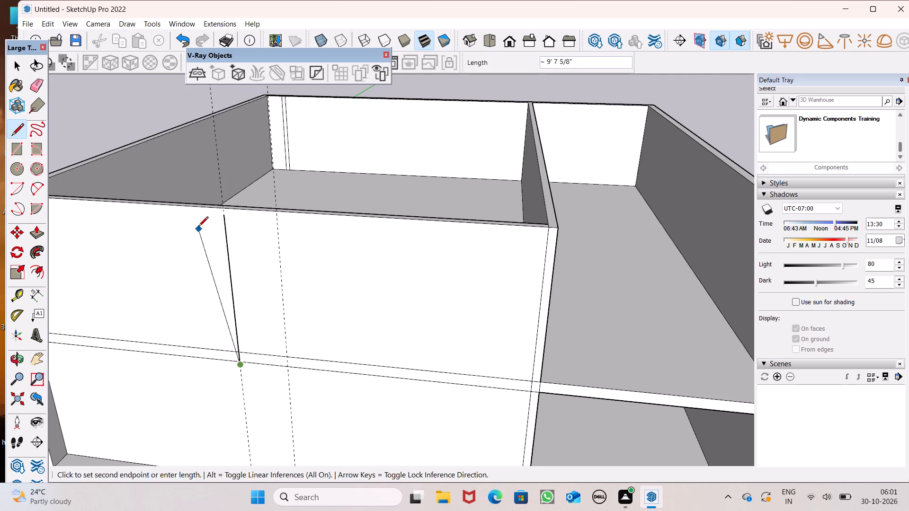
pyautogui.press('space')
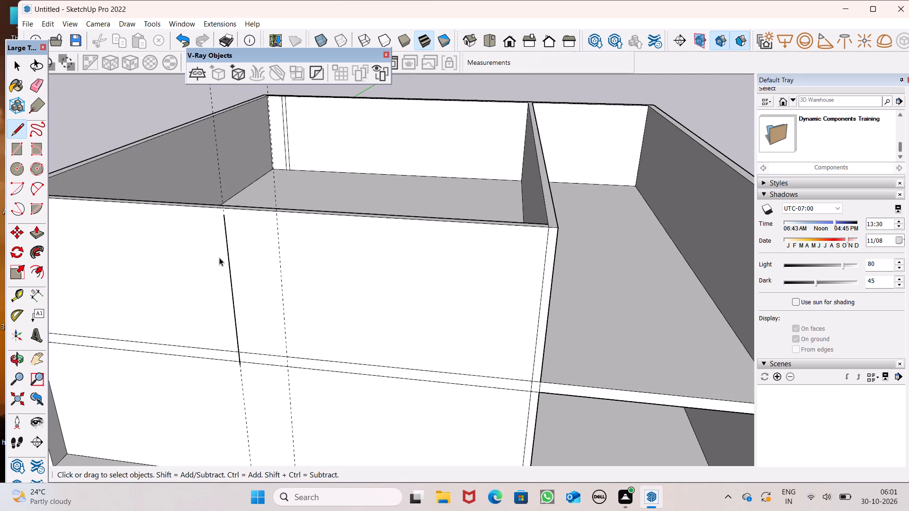
# Undo the vertical edge and both vertical guides on the crosswise front wall.
pyautogui.moveTo(217, 260); pyautogui.dragTo(62, 313, button='middle')
pyautogui.hotkey('ctrl', 'z')
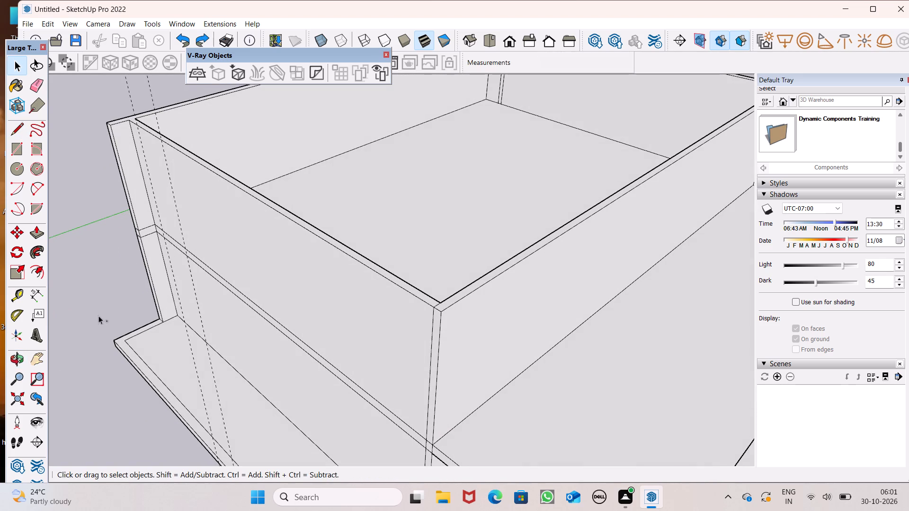
pyautogui.hotkey('ctrl', 'z')
pyautogui.hotkey('ctrl', 'z')
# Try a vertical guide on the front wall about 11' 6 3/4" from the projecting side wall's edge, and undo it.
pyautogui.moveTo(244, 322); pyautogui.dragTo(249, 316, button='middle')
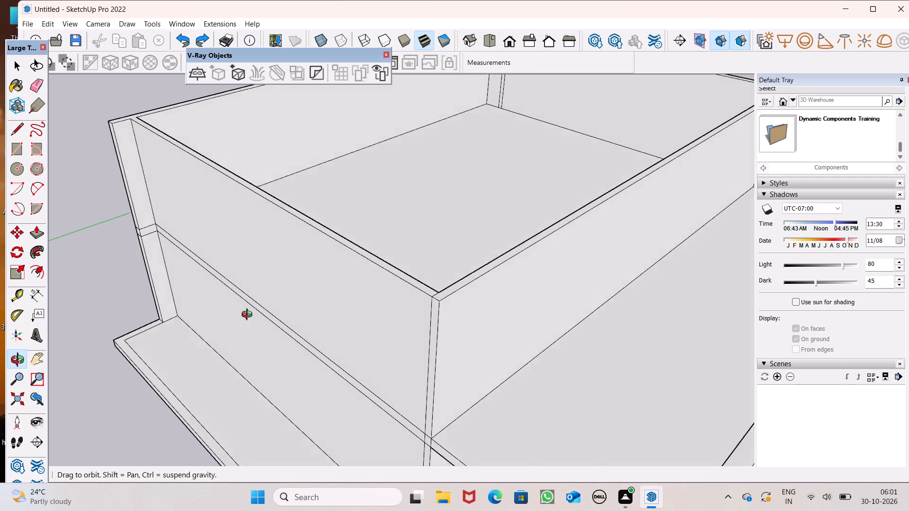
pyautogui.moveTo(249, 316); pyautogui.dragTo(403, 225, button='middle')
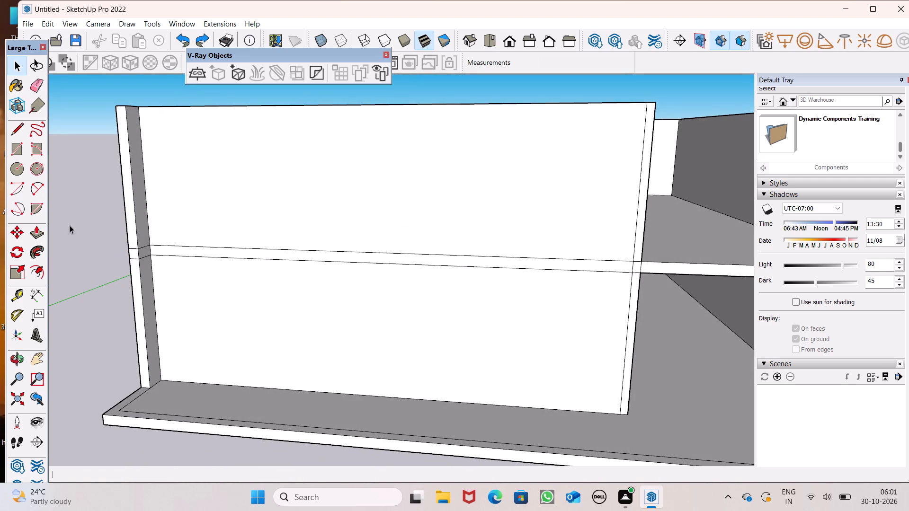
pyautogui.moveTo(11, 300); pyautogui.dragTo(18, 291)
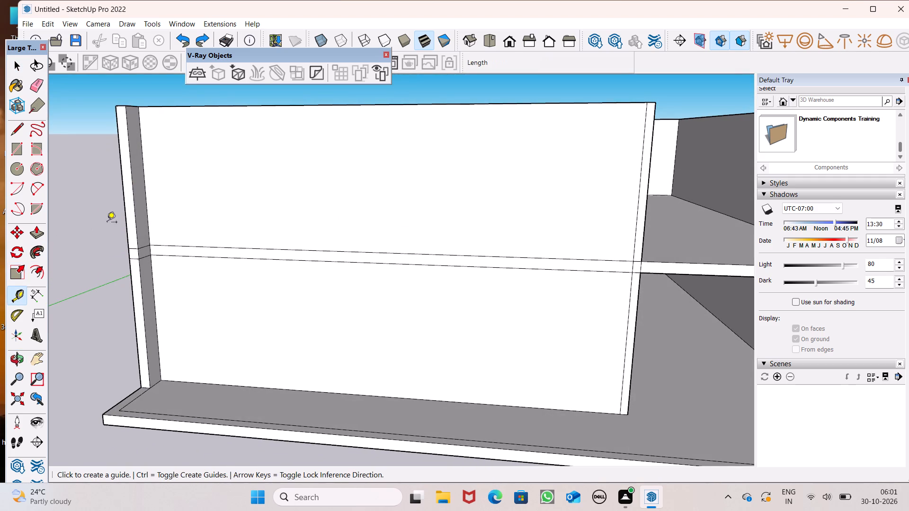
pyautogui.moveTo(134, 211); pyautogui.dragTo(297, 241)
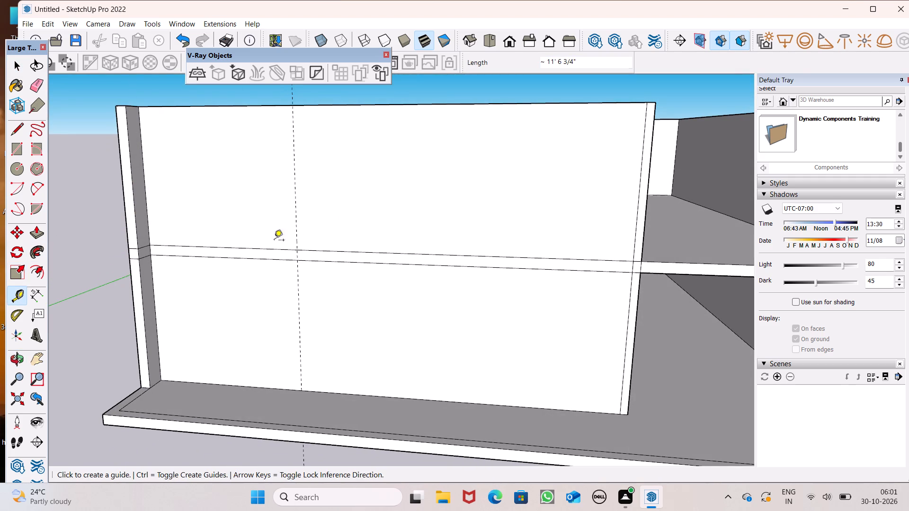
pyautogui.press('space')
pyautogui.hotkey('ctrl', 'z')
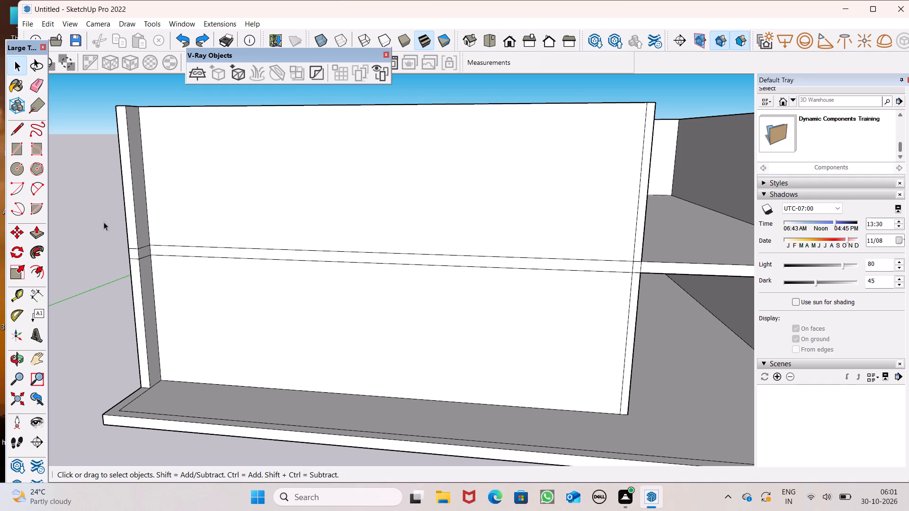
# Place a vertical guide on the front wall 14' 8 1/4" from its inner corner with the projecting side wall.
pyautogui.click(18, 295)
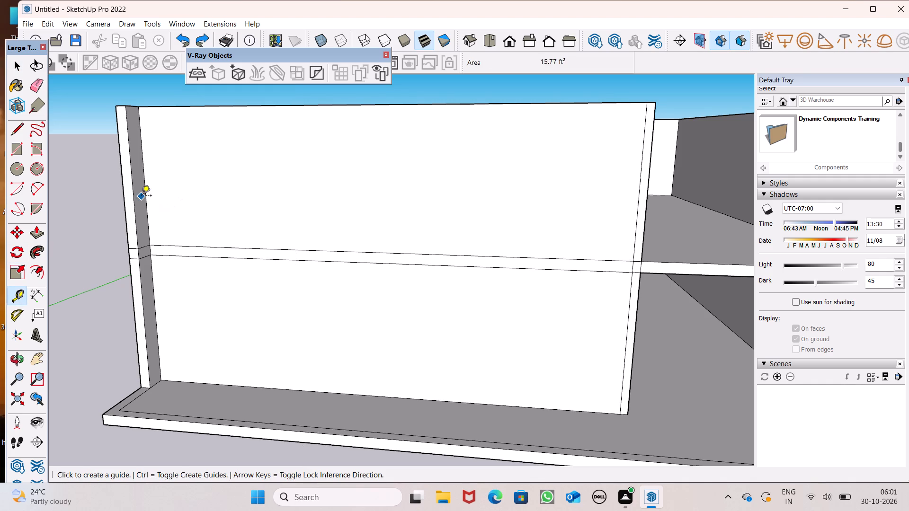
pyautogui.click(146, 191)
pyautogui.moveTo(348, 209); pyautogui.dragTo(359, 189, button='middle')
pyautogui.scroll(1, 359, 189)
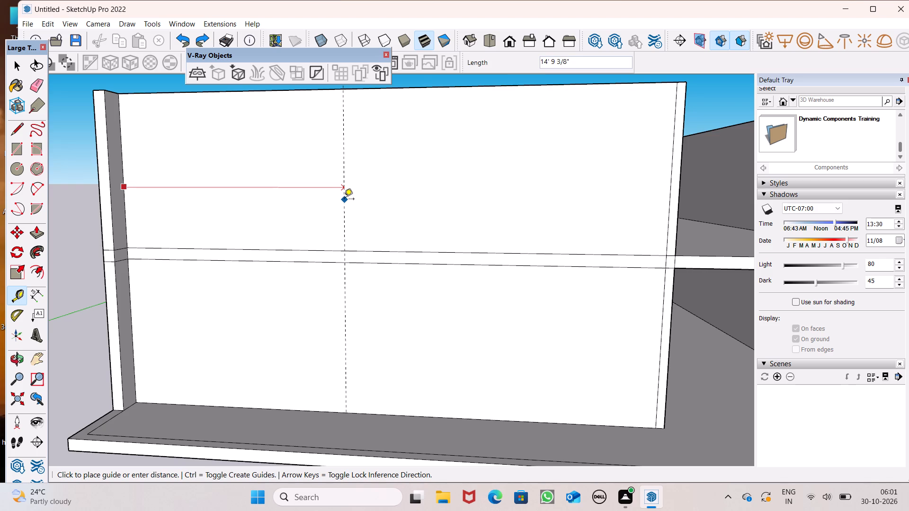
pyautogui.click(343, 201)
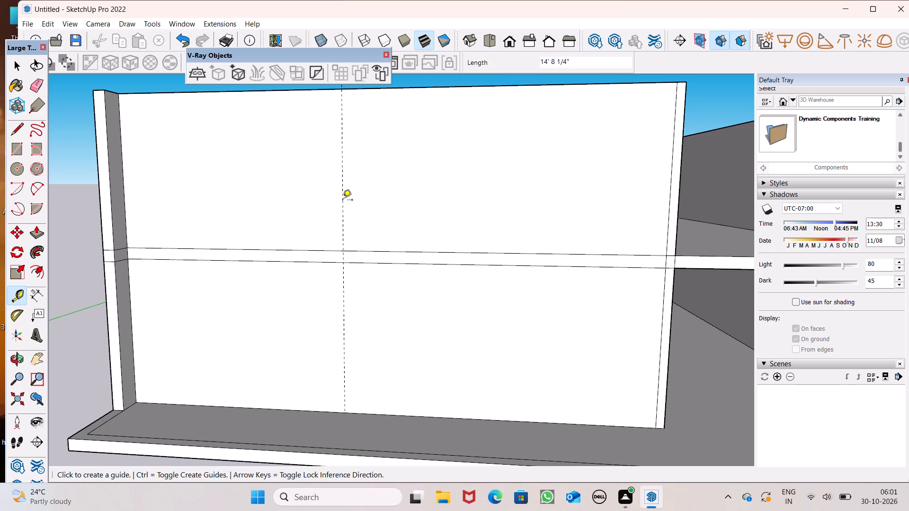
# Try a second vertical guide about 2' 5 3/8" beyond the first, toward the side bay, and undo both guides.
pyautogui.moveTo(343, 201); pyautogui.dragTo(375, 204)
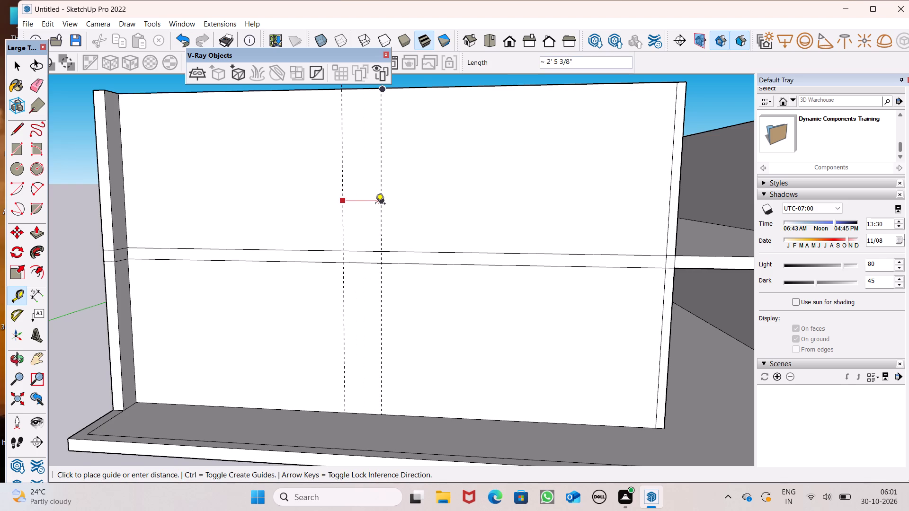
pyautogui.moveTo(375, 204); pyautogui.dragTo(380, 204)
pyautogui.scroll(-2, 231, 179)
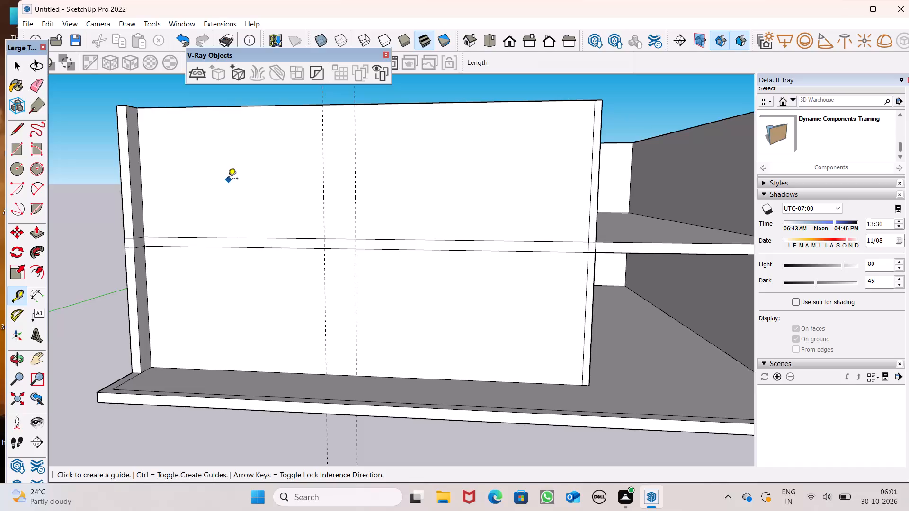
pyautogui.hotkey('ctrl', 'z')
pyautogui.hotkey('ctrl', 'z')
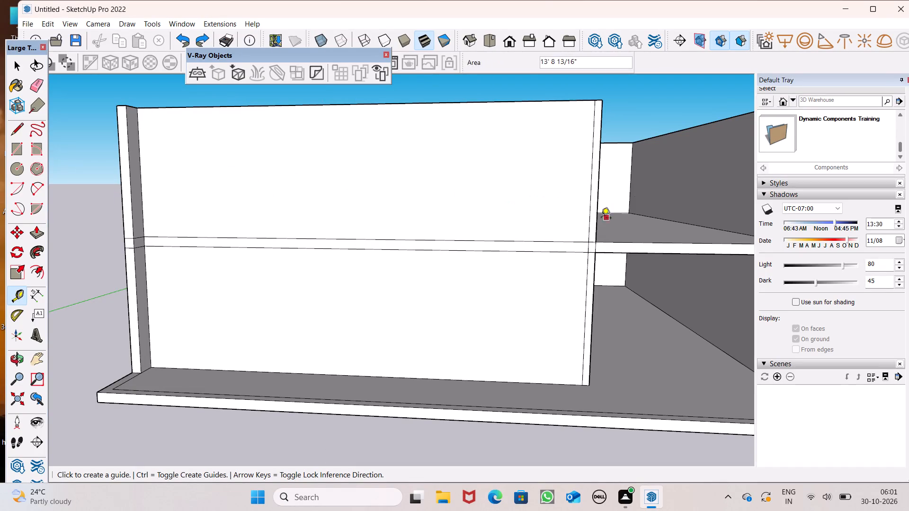
# Place a vertical guide on the front wall about 12' 11" from the thin vertical line bordering the open side bay.
pyautogui.click(591, 223)
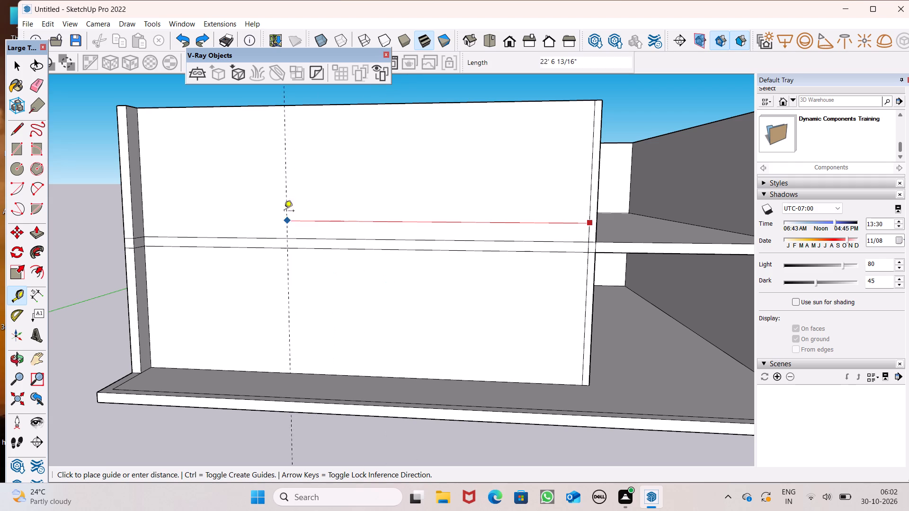
pyautogui.scroll(-1, 462, 229)
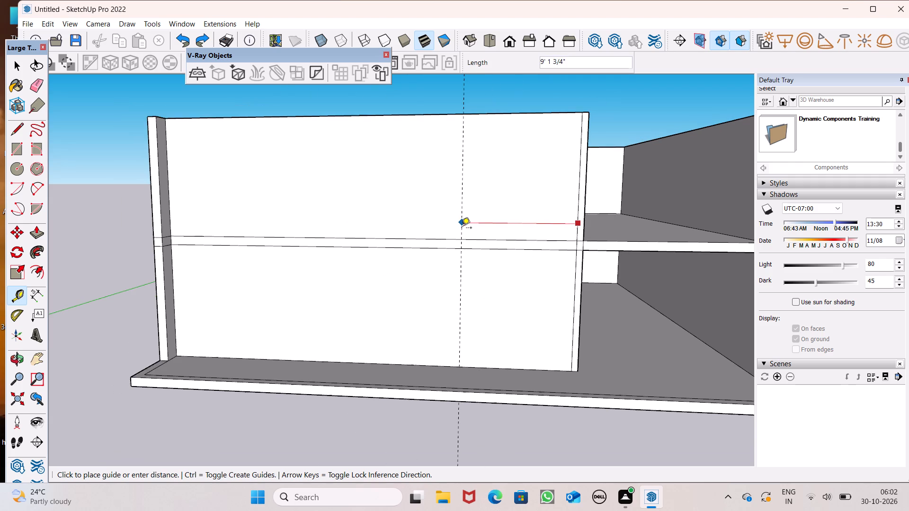
pyautogui.scroll(-2, 462, 229)
pyautogui.moveTo(463, 236); pyautogui.dragTo(499, 228, button='middle')
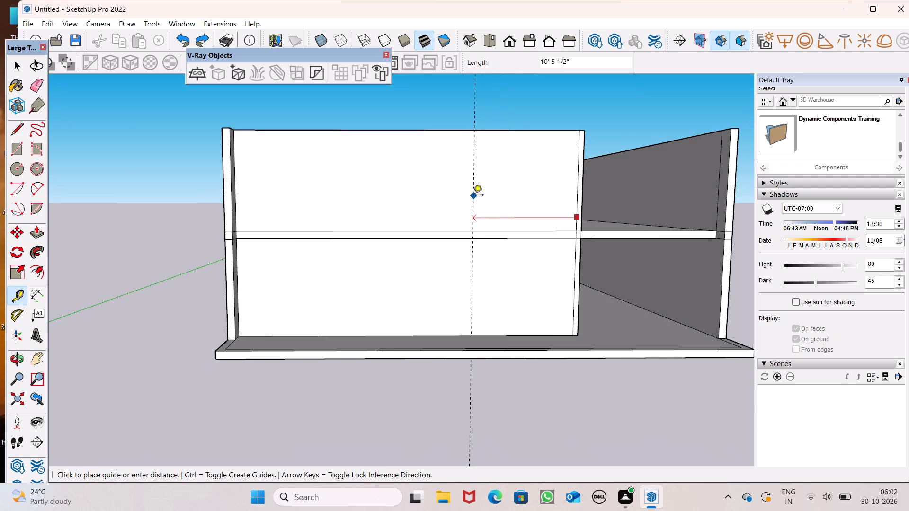
pyautogui.moveTo(477, 195); pyautogui.dragTo(461, 190, button='middle')
pyautogui.scroll(1, 477, 195)
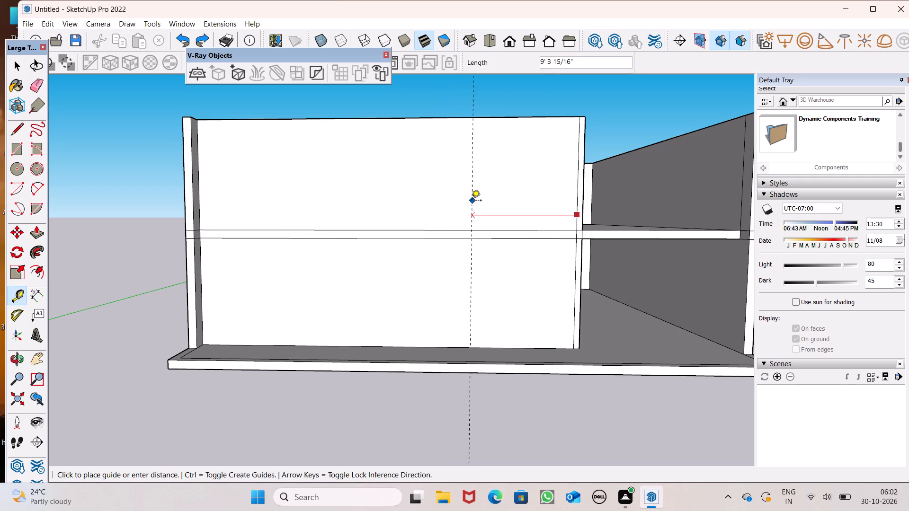
pyautogui.moveTo(450, 203); pyautogui.dragTo(456, 210, button='middle')
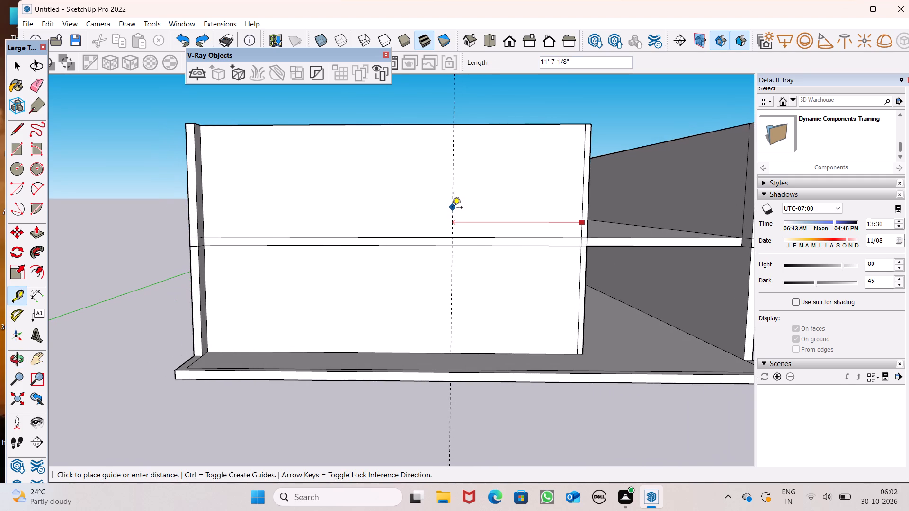
pyautogui.moveTo(450, 212); pyautogui.dragTo(436, 214, button='middle')
pyautogui.moveTo(461, 212); pyautogui.dragTo(437, 207, button='middle')
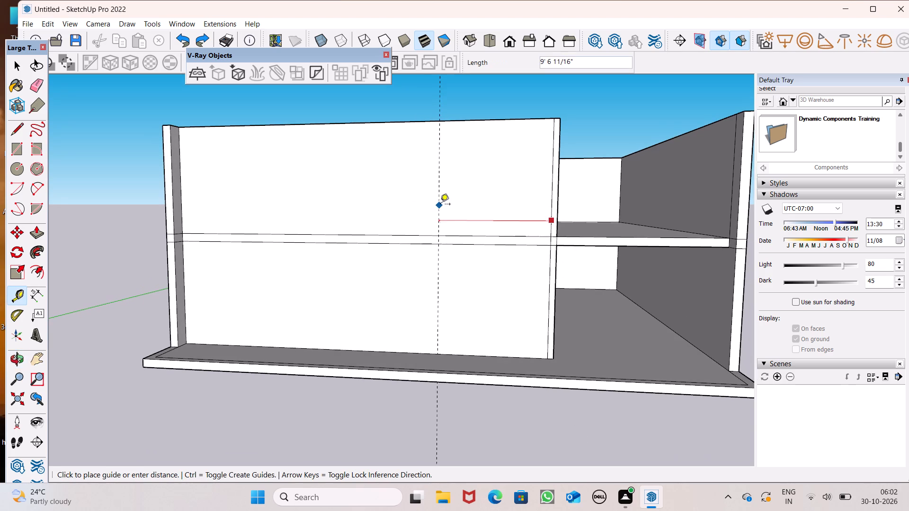
pyautogui.scroll(1, 444, 205)
pyautogui.moveTo(450, 212); pyautogui.dragTo(472, 222, button='middle')
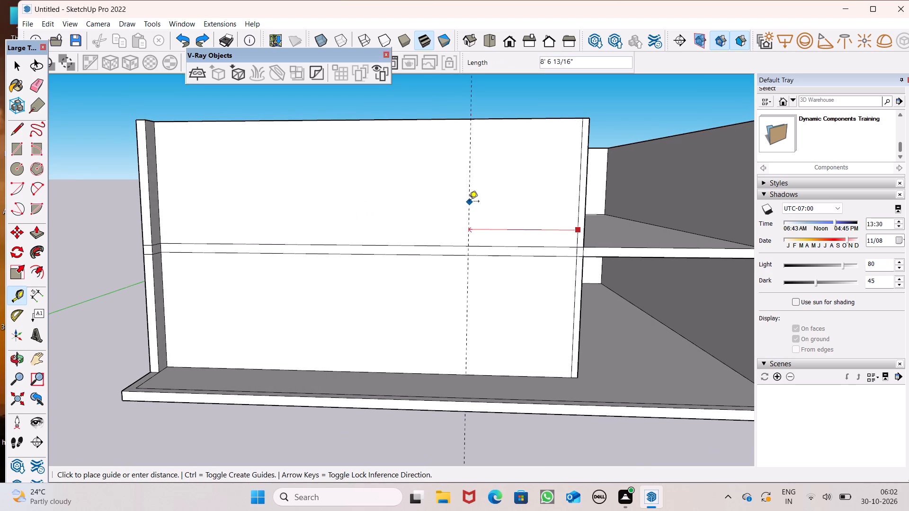
pyautogui.scroll(-3, 469, 202)
pyautogui.moveTo(486, 209); pyautogui.dragTo(448, 213, button='middle')
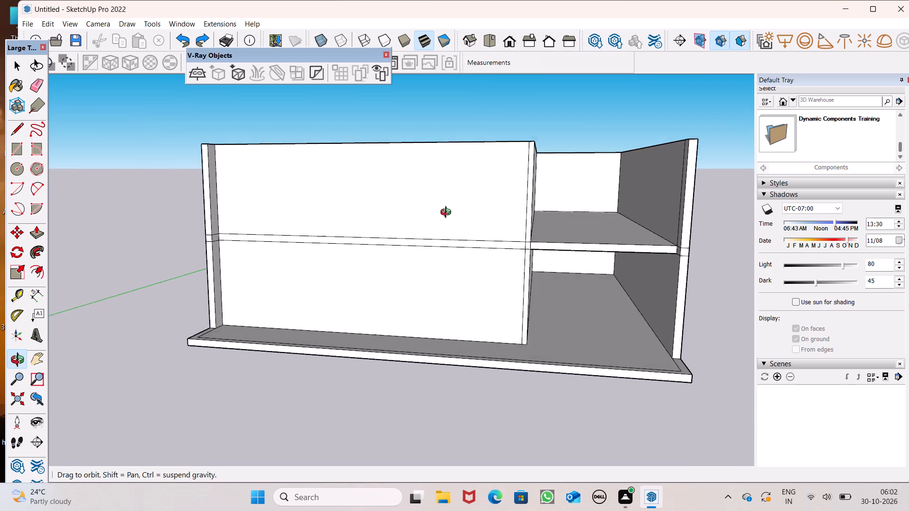
pyautogui.moveTo(448, 213); pyautogui.dragTo(360, 291, button='middle')
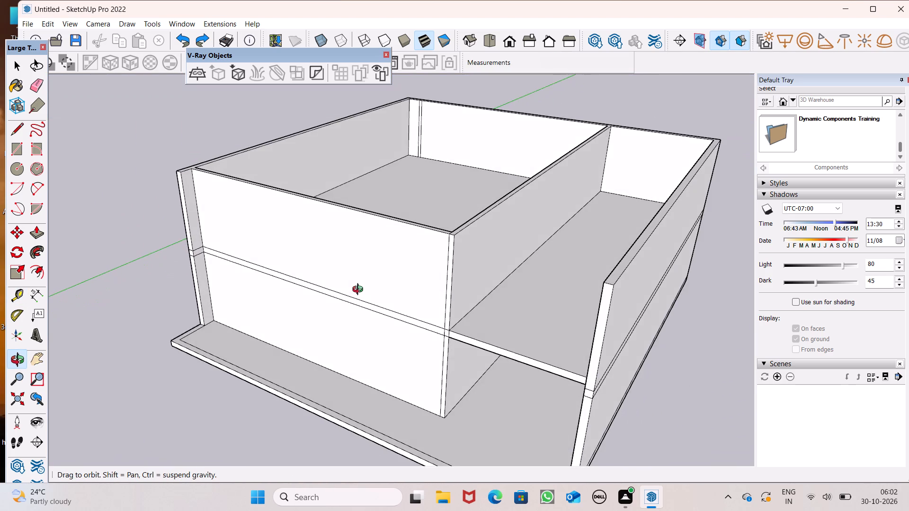
pyautogui.moveTo(360, 291); pyautogui.dragTo(378, 296, button='middle')
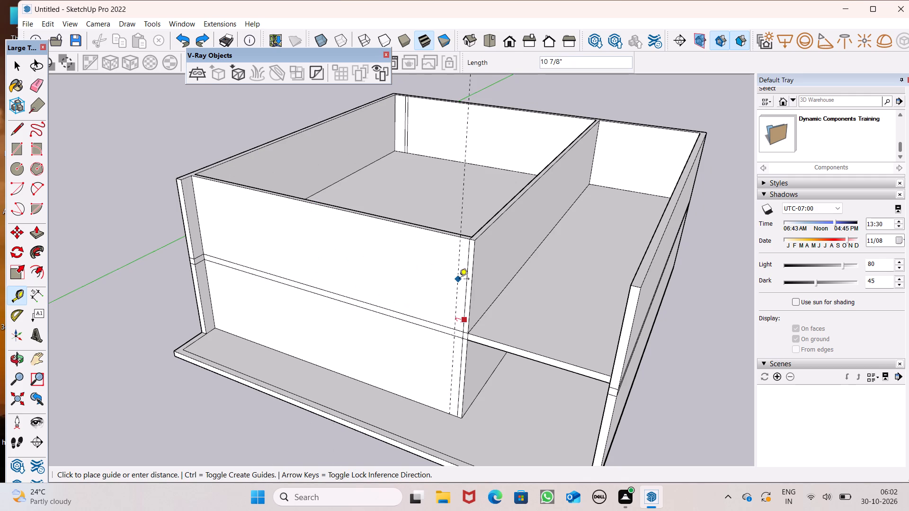
pyautogui.moveTo(424, 284); pyautogui.dragTo(531, 269, button='middle')
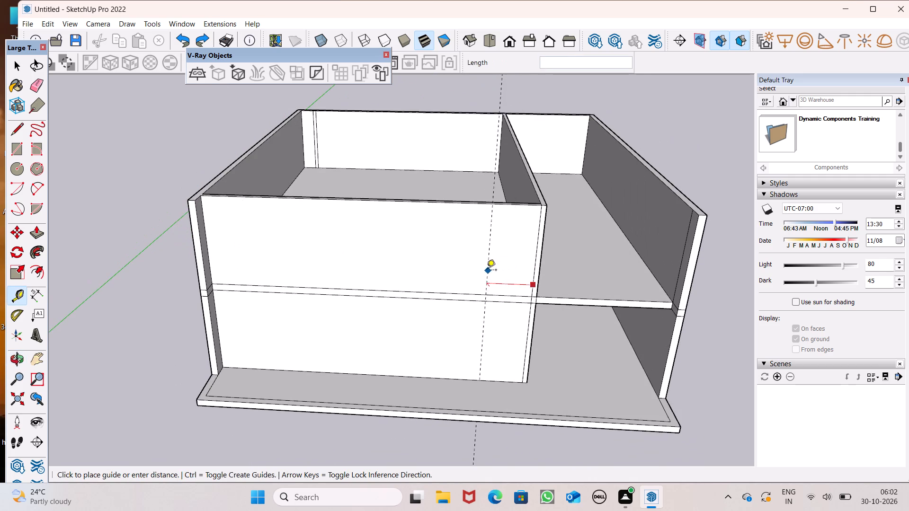
pyautogui.moveTo(486, 267); pyautogui.dragTo(481, 246, button='middle')
pyautogui.moveTo(445, 246); pyautogui.dragTo(460, 237, button='middle')
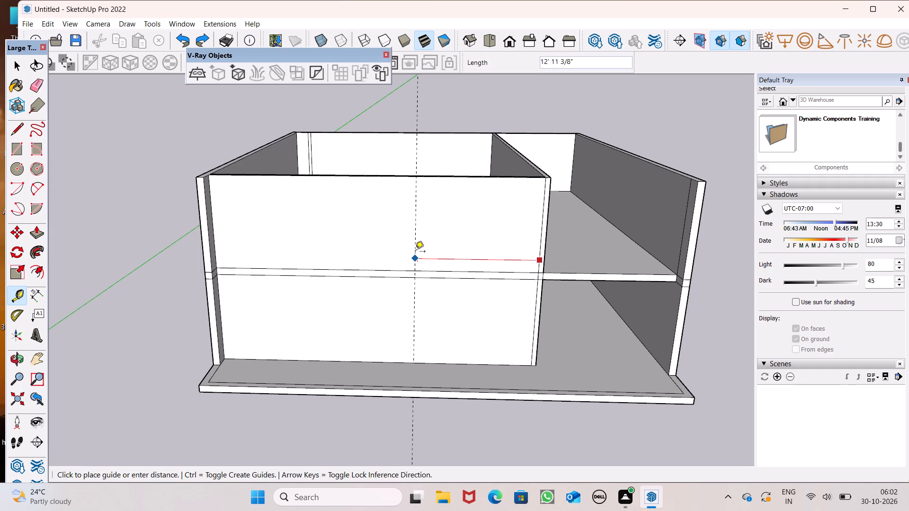
pyautogui.click(415, 252)
# Place a second vertical guide on the front wall 3' 7" from the first, away from the open side bay.
pyautogui.click(412, 252)
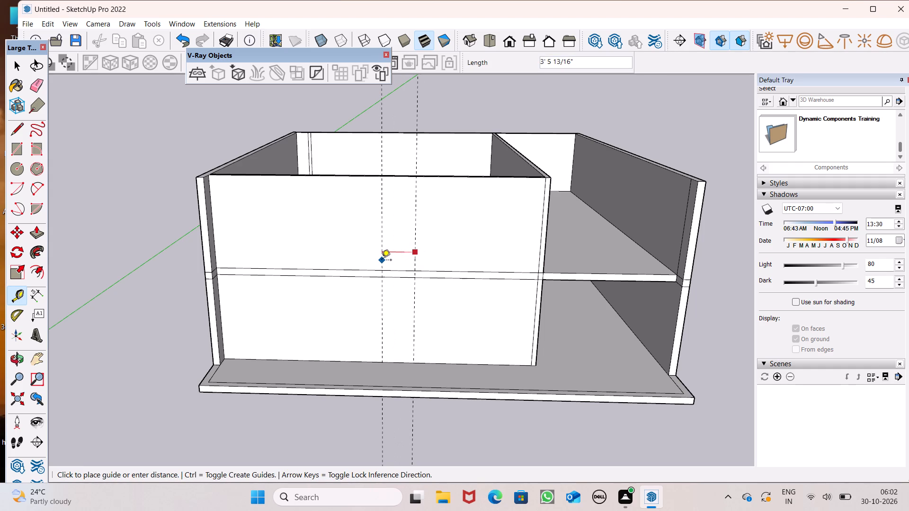
pyautogui.click(381, 262)
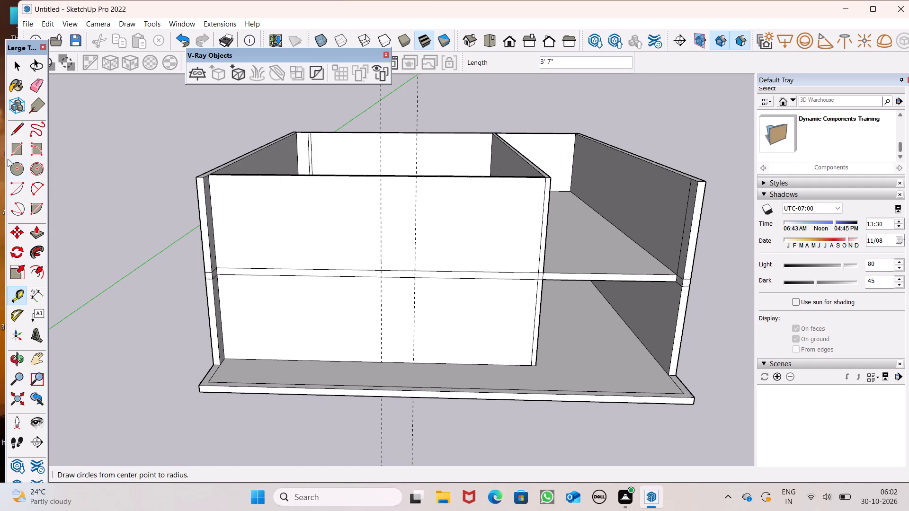
# Draw 10' 9" vertical lines along both guides, from the front wall's top edge to the underside of the intermediate band.
pyautogui.click(19, 126)
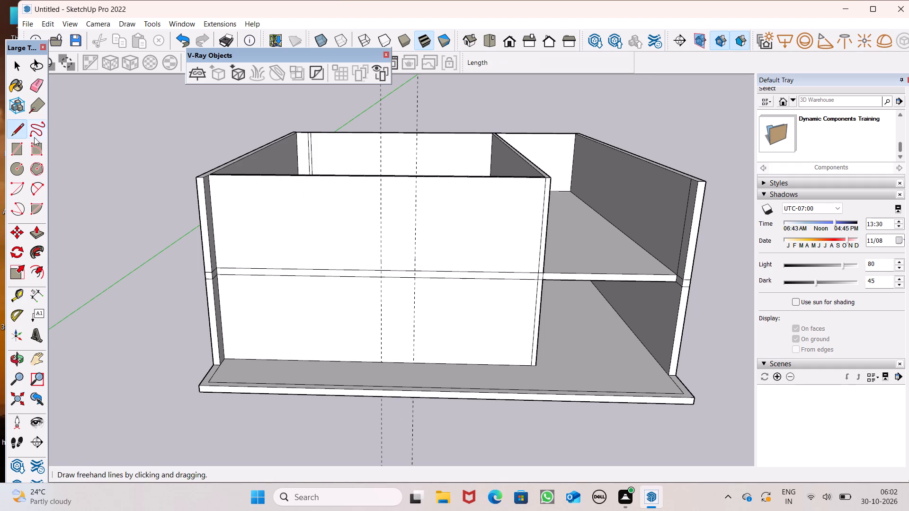
pyautogui.click(381, 176)
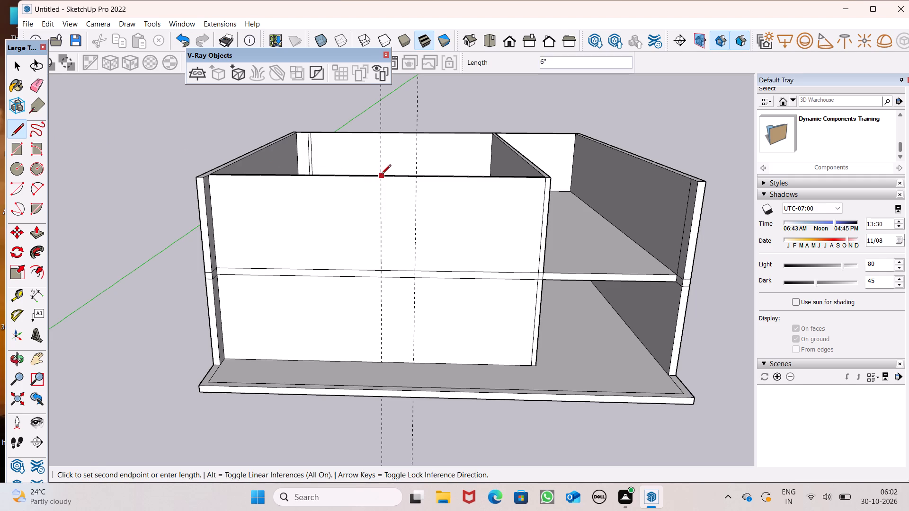
pyautogui.click(384, 279)
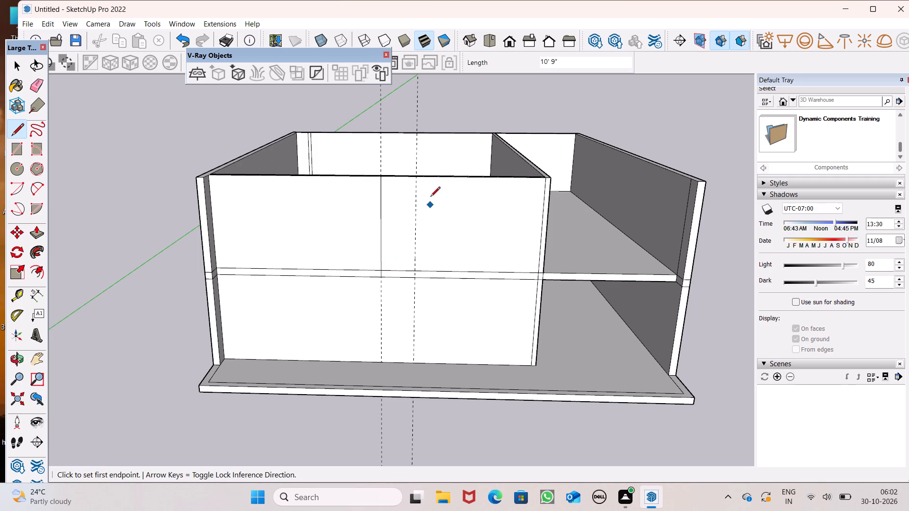
pyautogui.click(415, 180)
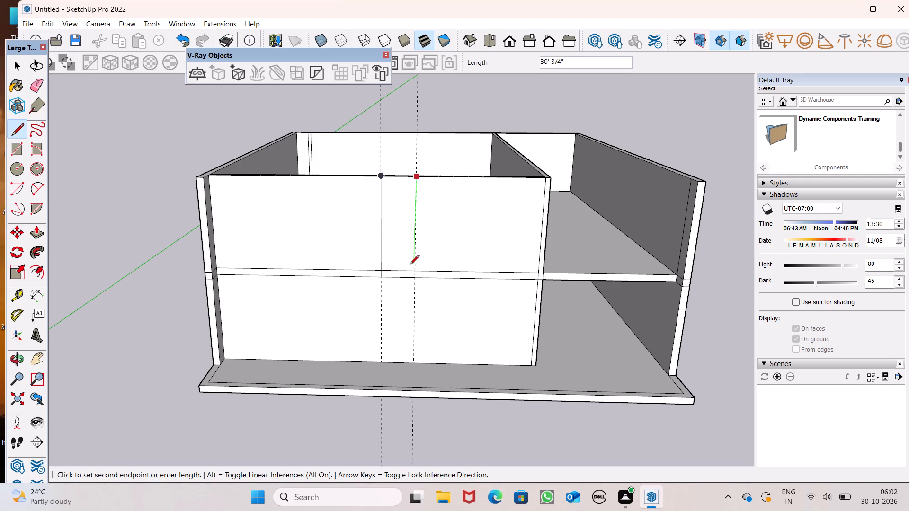
pyautogui.click(417, 277)
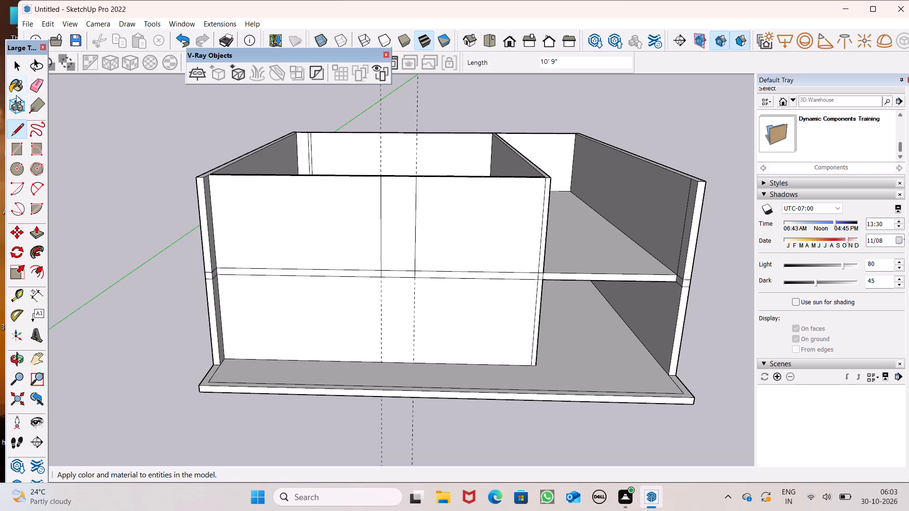
# Erase both guides and the band line segments between the two new vertical lines on the front wall.
pyautogui.click(36, 85)
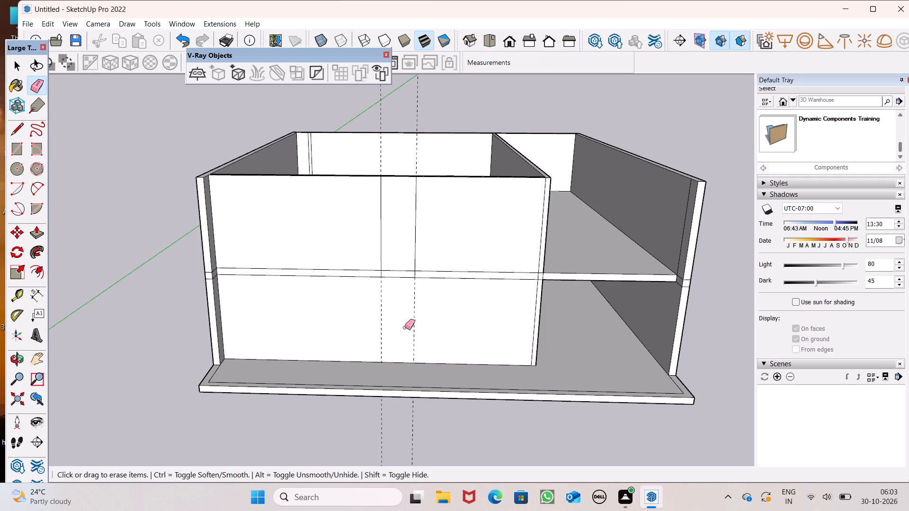
pyautogui.moveTo(415, 323); pyautogui.dragTo(374, 321)
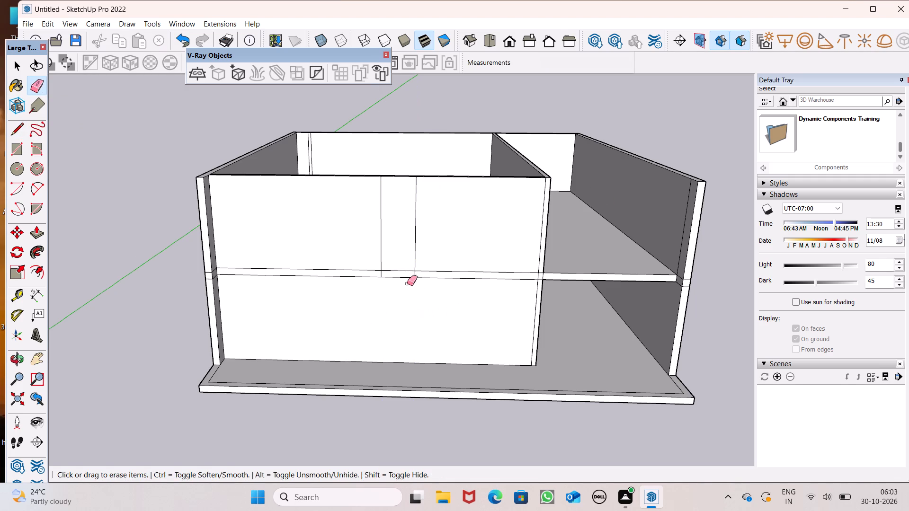
pyautogui.moveTo(398, 267); pyautogui.dragTo(398, 285)
# Place a vertical guide 9" from the front corner on the inner wall's face toward the open side bay.
pyautogui.scroll(-2, 462, 301)
pyautogui.moveTo(480, 301); pyautogui.dragTo(379, 321, button='middle')
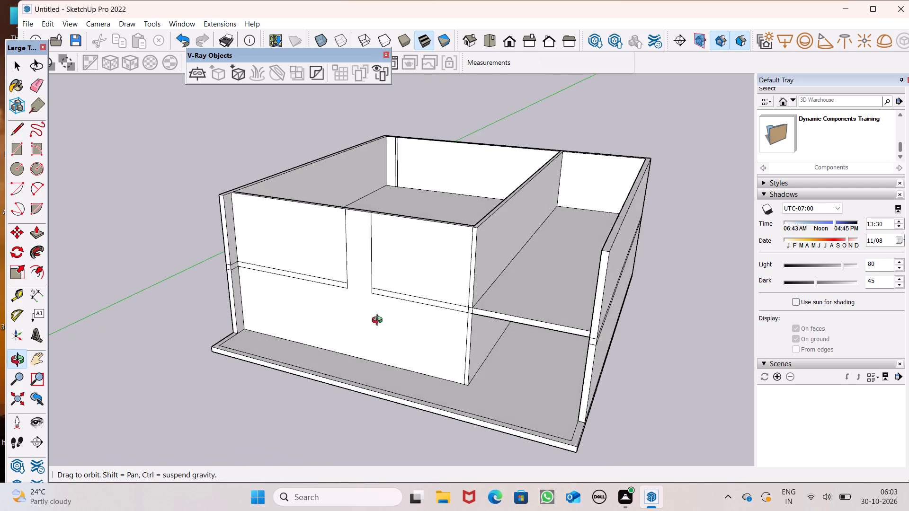
pyautogui.moveTo(379, 321); pyautogui.dragTo(300, 335, button='middle')
pyautogui.click(20, 291)
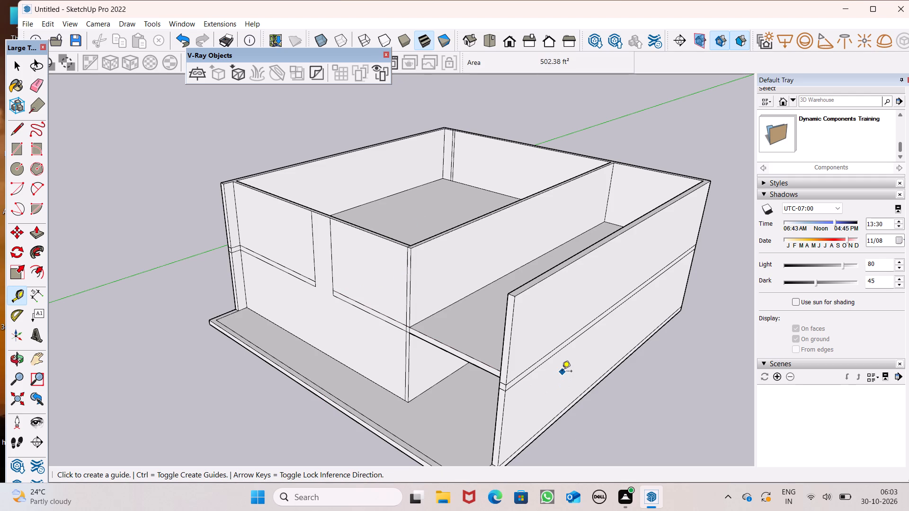
pyautogui.moveTo(376, 170); pyautogui.dragTo(339, 148, button='middle')
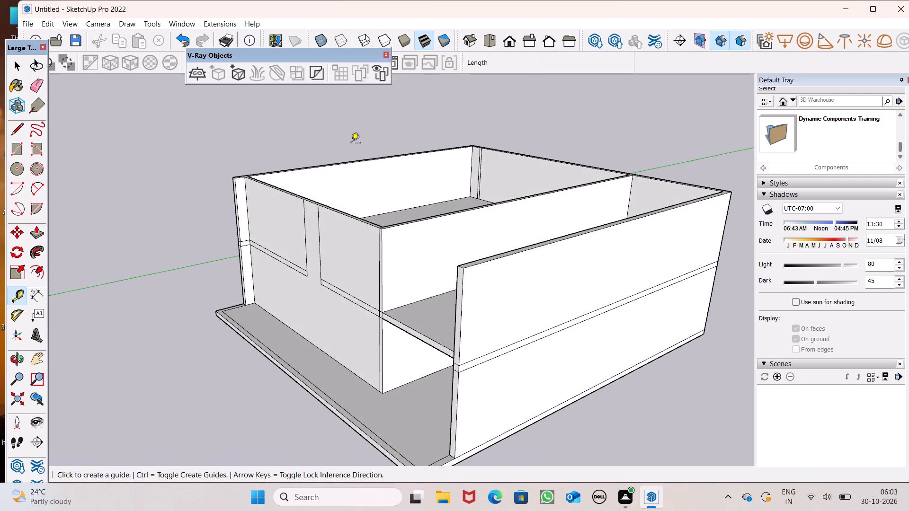
pyautogui.scroll(7, 386, 262)
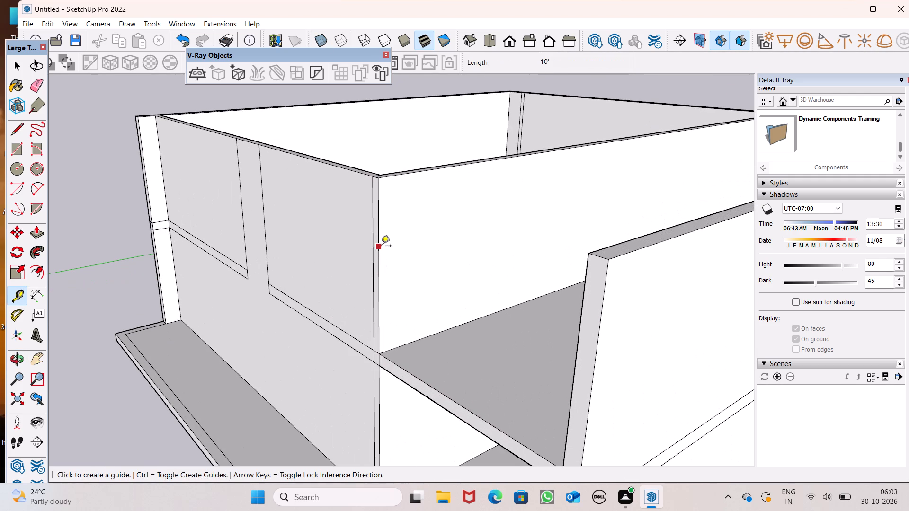
pyautogui.click(381, 247)
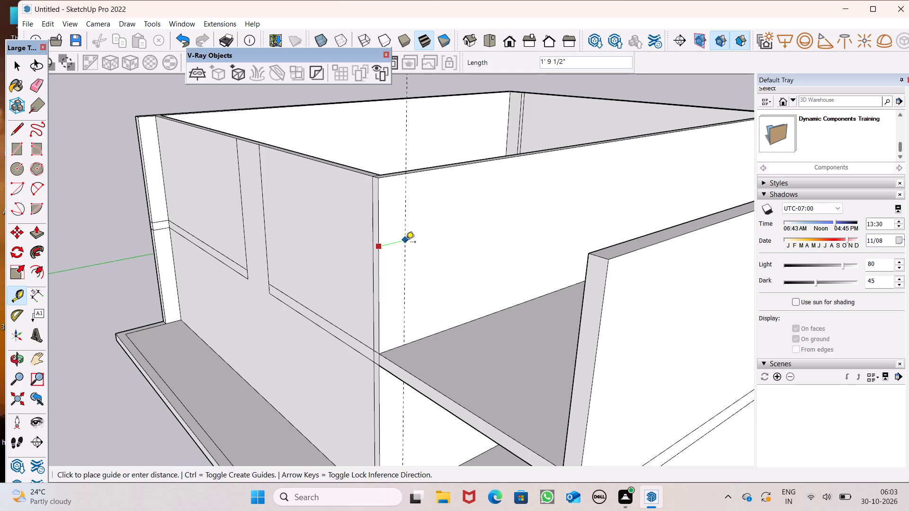
pyautogui.press('9')
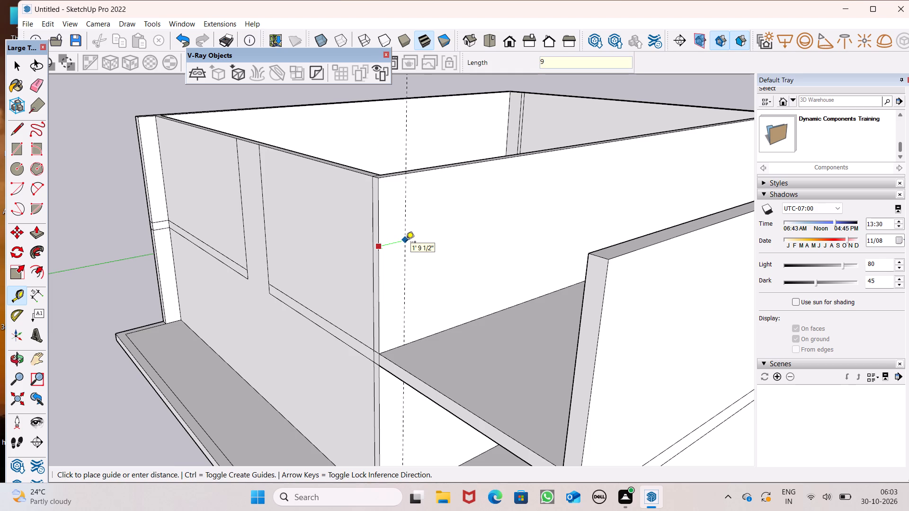
pyautogui.hotkey('shift', '"')
pyautogui.press('Return')
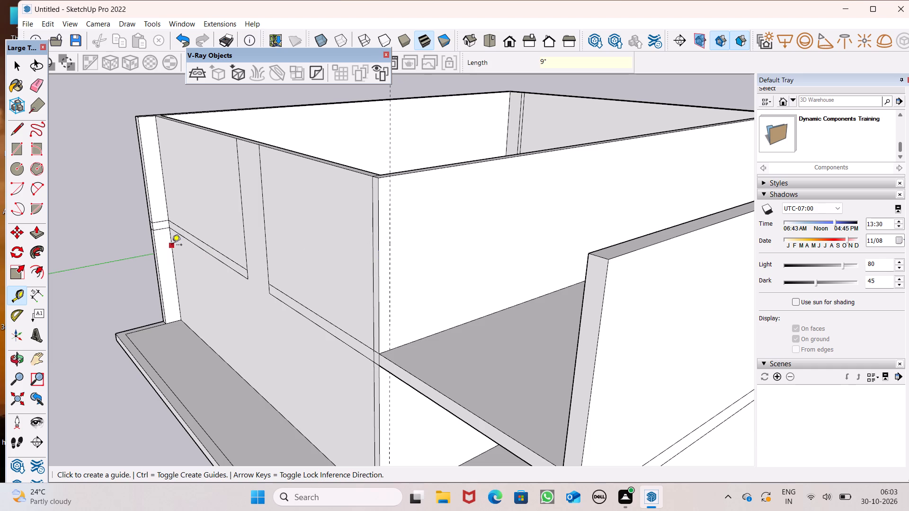
# Draw a 10' vertical line along this guide, from the inner wall's top edge to the upper floor.
pyautogui.click(16, 137)
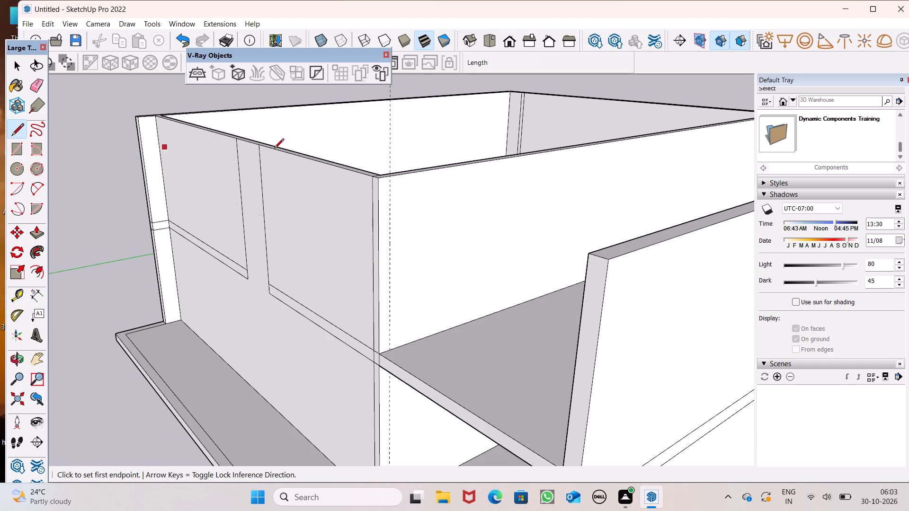
pyautogui.click(392, 181)
pyautogui.click(394, 353)
pyautogui.press('space')
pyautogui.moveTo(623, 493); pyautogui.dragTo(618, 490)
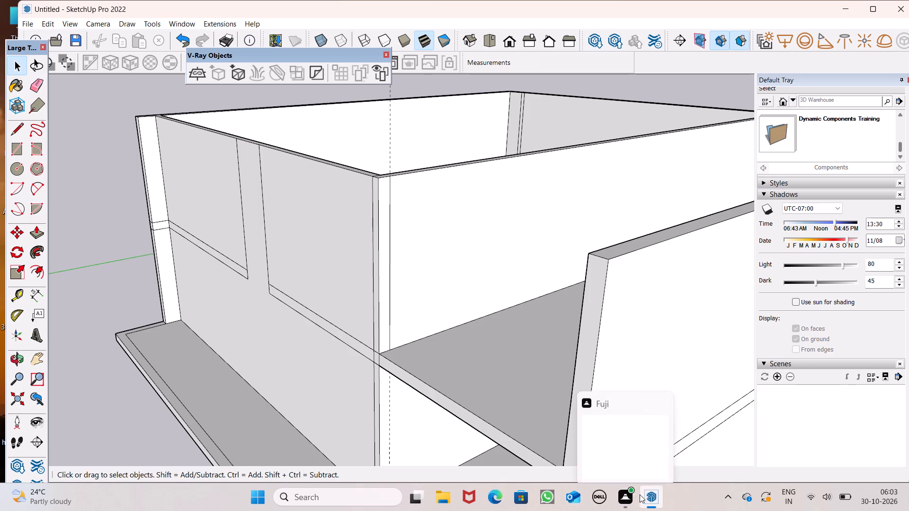
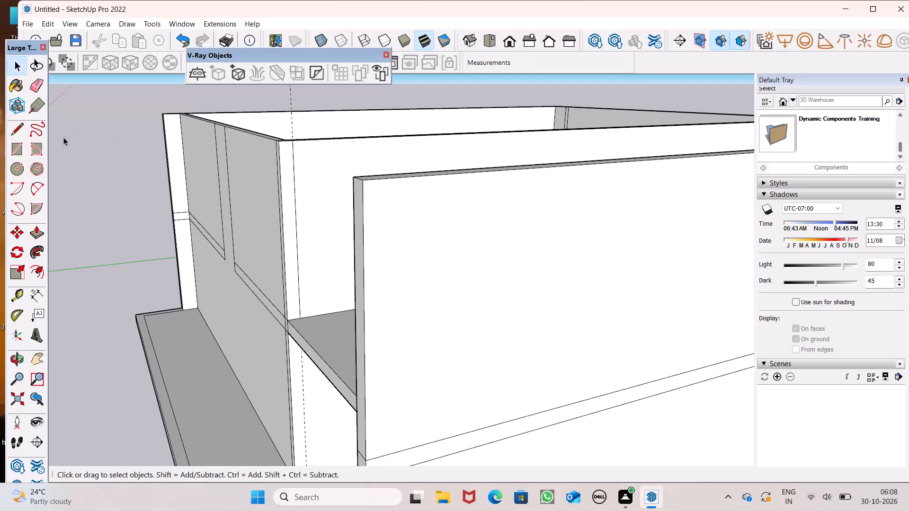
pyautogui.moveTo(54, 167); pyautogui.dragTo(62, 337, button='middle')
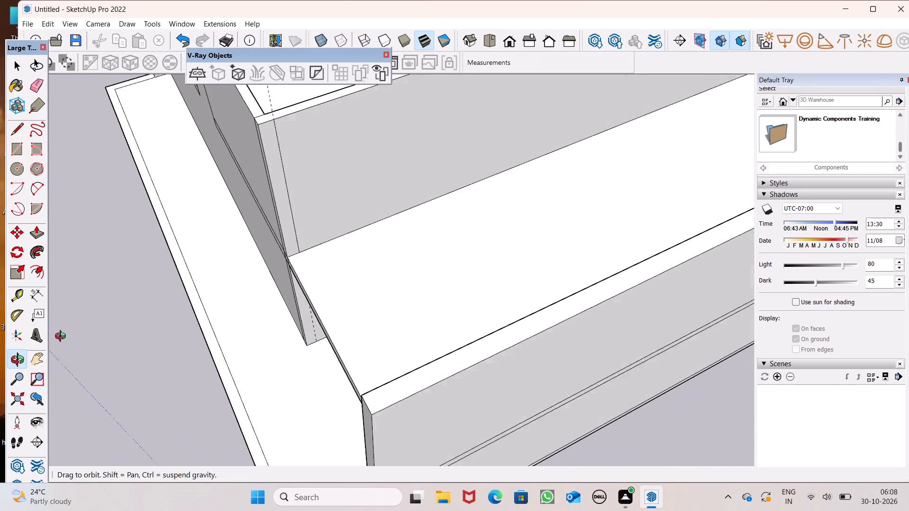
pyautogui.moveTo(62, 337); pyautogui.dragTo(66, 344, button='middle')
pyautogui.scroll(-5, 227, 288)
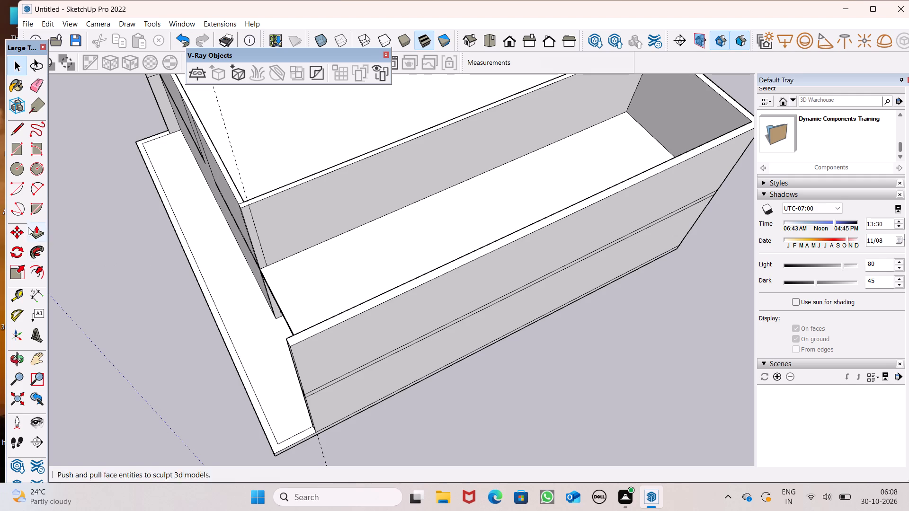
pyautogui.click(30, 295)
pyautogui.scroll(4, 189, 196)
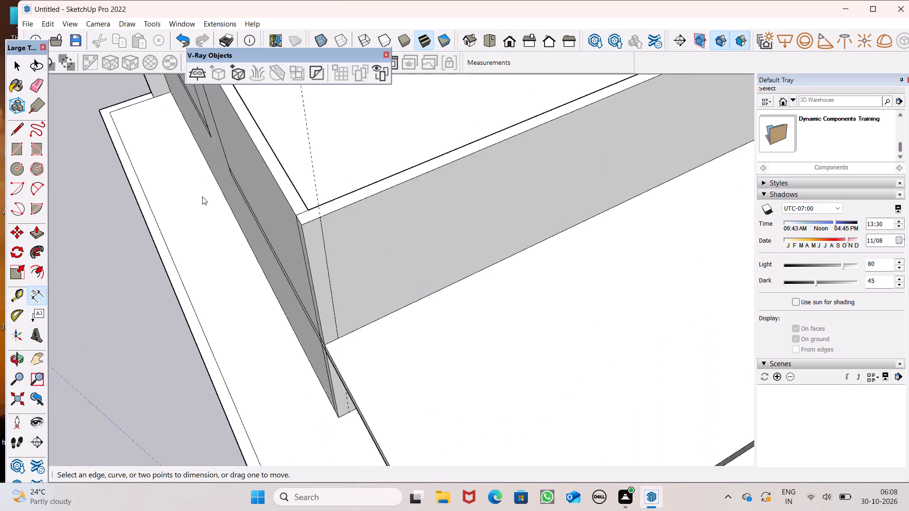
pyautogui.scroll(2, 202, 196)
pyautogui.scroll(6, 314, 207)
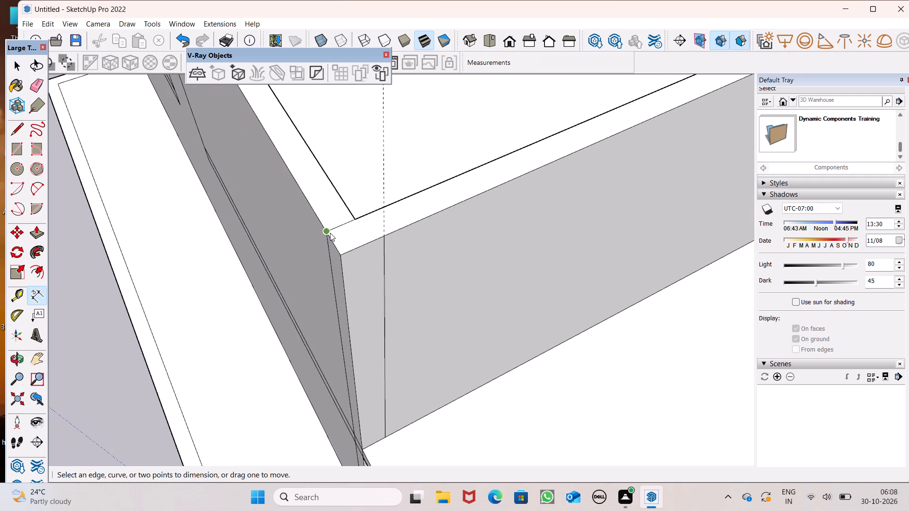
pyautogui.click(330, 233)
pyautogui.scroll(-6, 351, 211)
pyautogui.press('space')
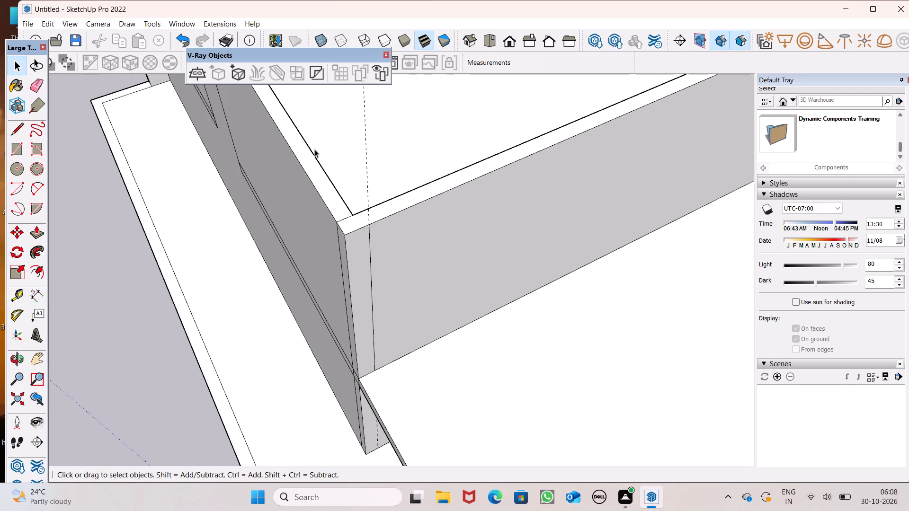
# Undo the vertical line and its guide near the front corner of the inner wall's face toward the side bay.
pyautogui.hotkey('ctrl', 'z')
pyautogui.hotkey('ctrl', 'z')
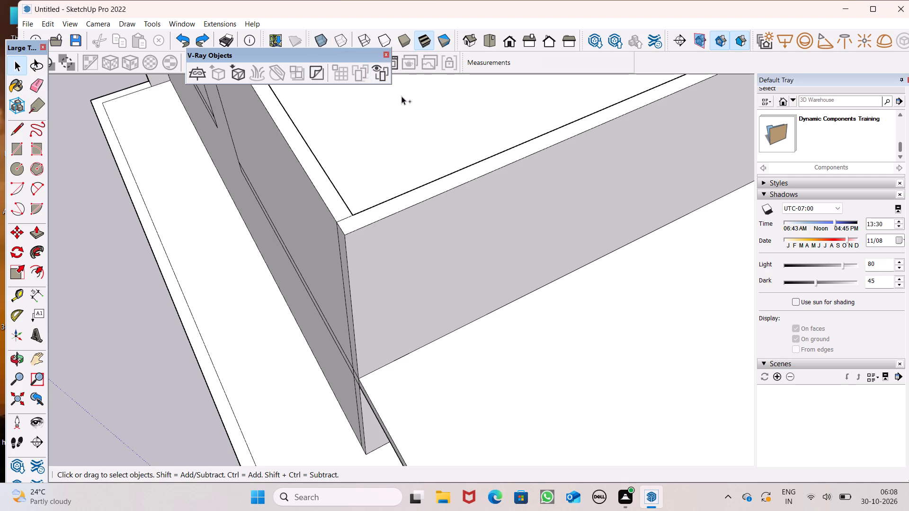
# Draw a 6" line across the inner wall's top at its front inside corner, continuing vertically down the side-bay face to the upper floor.
pyautogui.click(14, 124)
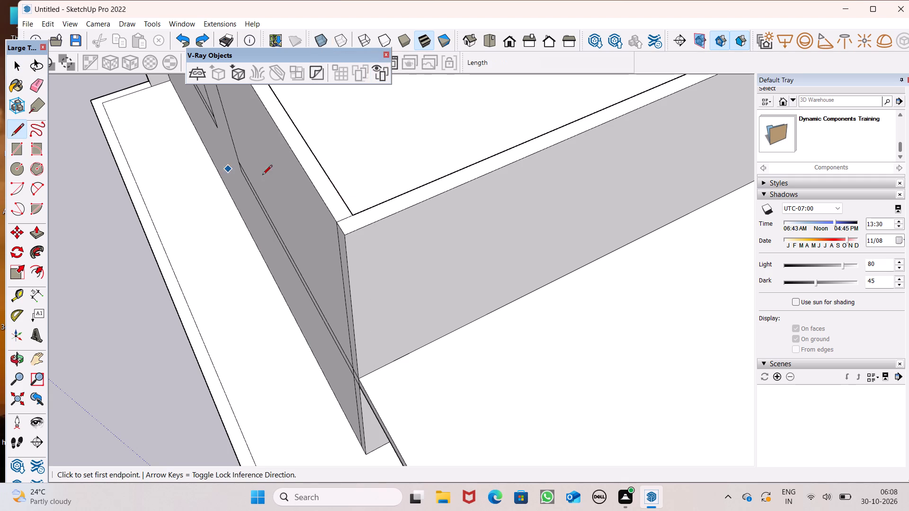
pyautogui.click(356, 216)
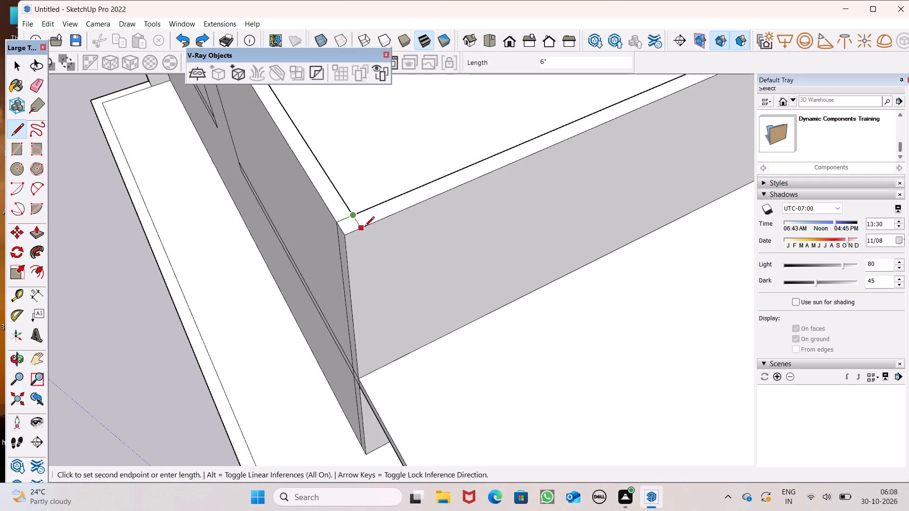
pyautogui.click(365, 227)
pyautogui.click(361, 227)
pyautogui.moveTo(383, 308); pyautogui.dragTo(375, 230, button='middle')
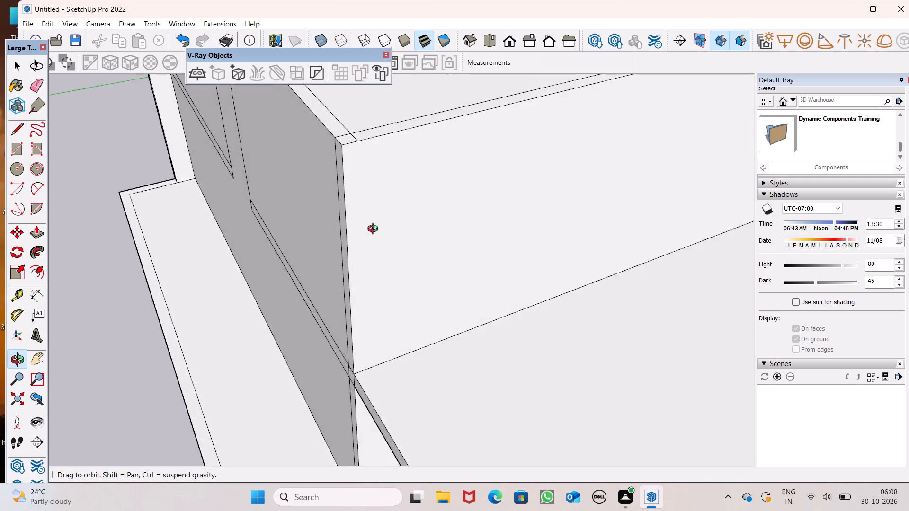
pyautogui.moveTo(375, 230); pyautogui.dragTo(374, 216, button='middle')
pyautogui.scroll(1, 373, 216)
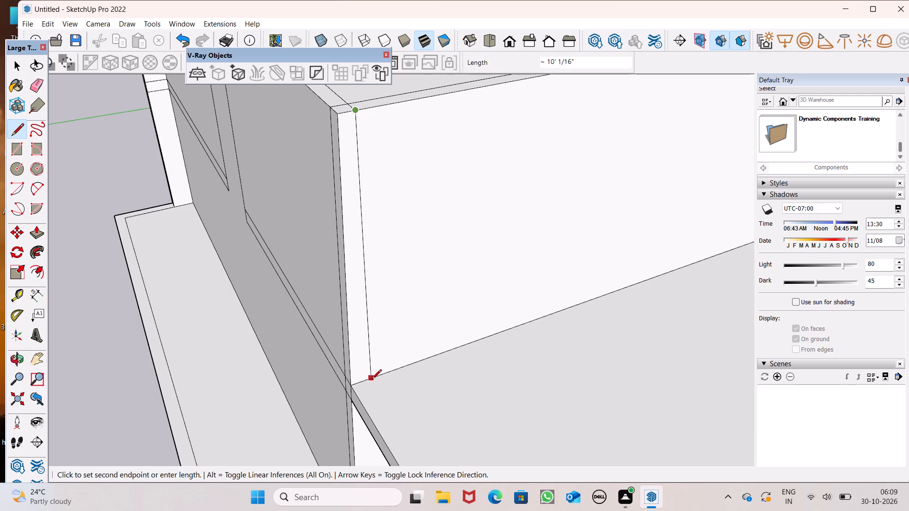
pyautogui.click(369, 385)
pyautogui.scroll(-6, 370, 305)
pyautogui.press('space')
# Draw a 13' 8 13/16" line across the side bay's upper floor, parallel to its front edge, from the new vertical line to the outer side wall.
pyautogui.moveTo(340, 340); pyautogui.dragTo(401, 352, button='middle')
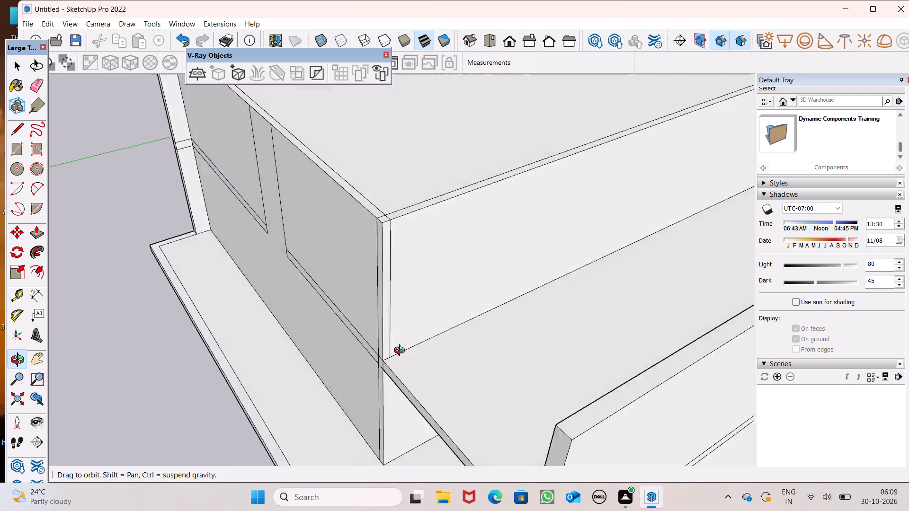
pyautogui.moveTo(401, 352); pyautogui.dragTo(561, 346, button='middle')
pyautogui.scroll(-9, 297, 215)
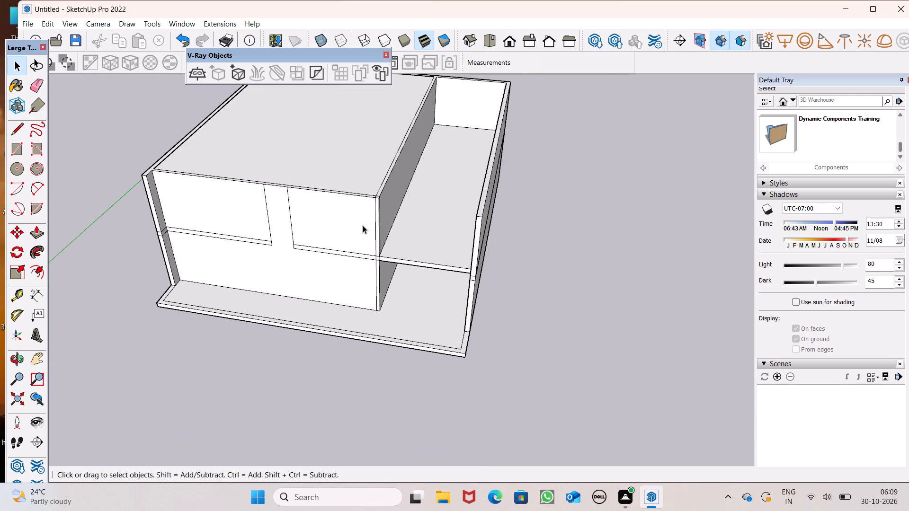
pyautogui.moveTo(346, 237); pyautogui.dragTo(305, 226, button='middle')
pyautogui.scroll(1, 321, 228)
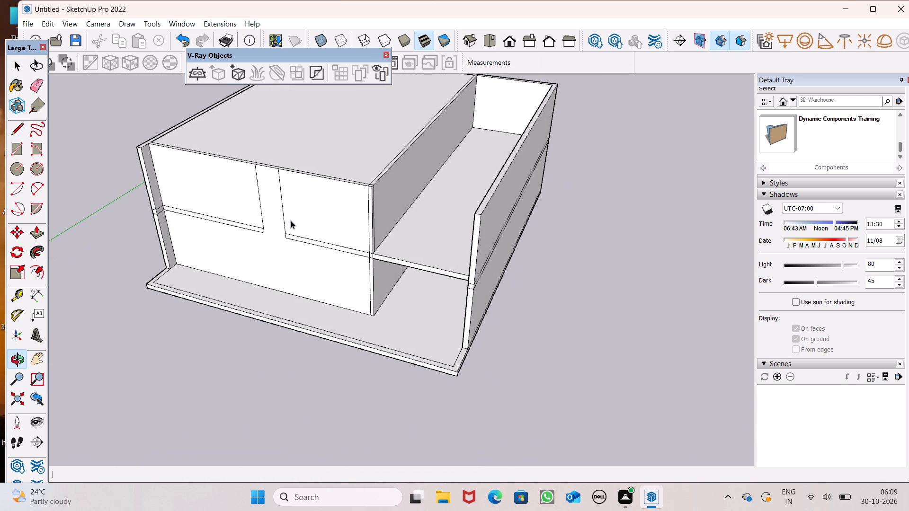
pyautogui.click(19, 134)
pyautogui.scroll(4, 407, 237)
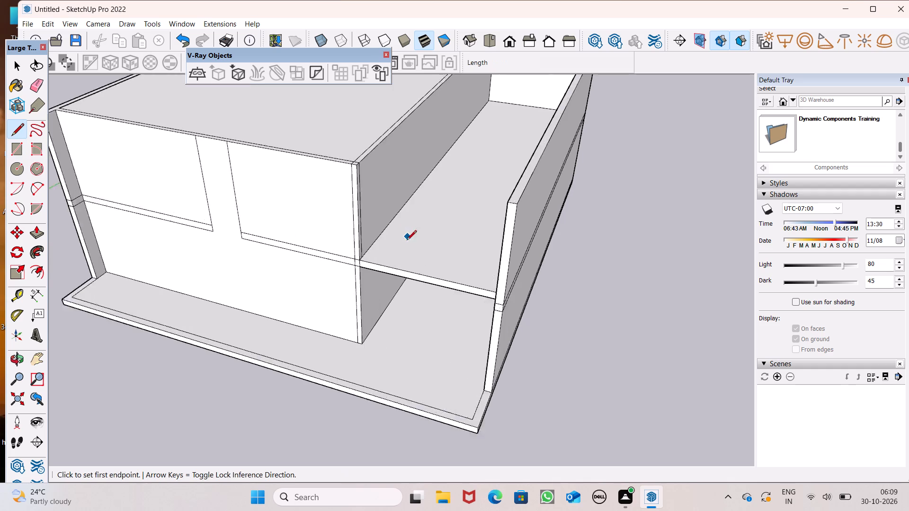
pyautogui.scroll(4, 407, 241)
pyautogui.scroll(7, 315, 266)
pyautogui.click(363, 247)
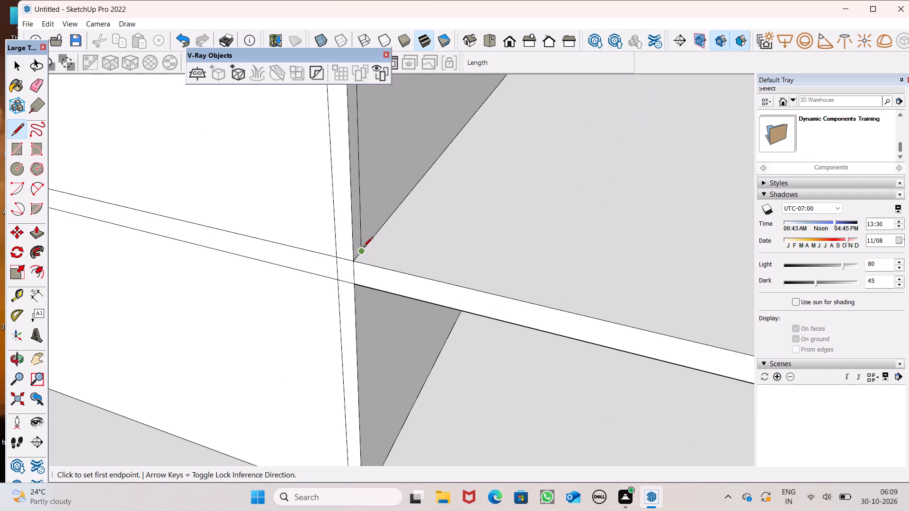
pyautogui.moveTo(430, 278); pyautogui.dragTo(575, 301, button='middle')
pyautogui.scroll(-6, 392, 235)
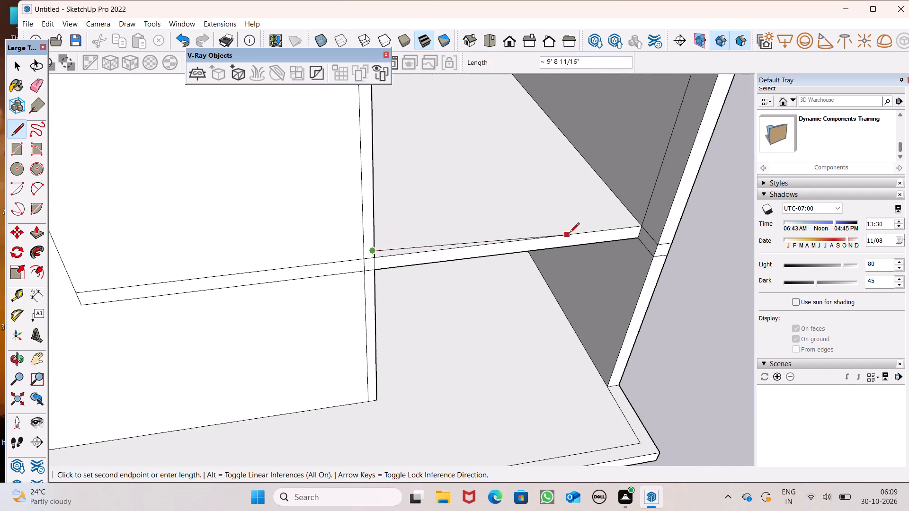
pyautogui.click(638, 215)
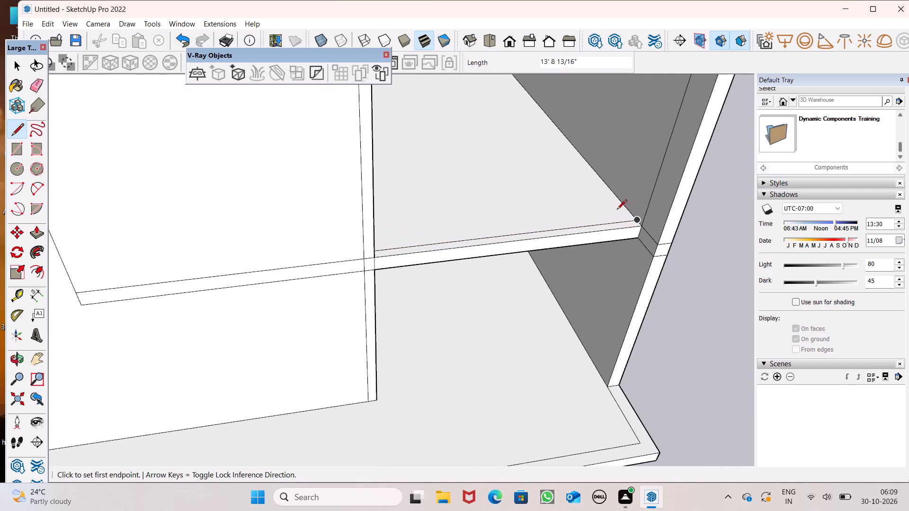
# Erase the vertical line near the front end of the outer side wall's inner face, above the upper floor.
pyautogui.scroll(-8, 261, 207)
pyautogui.moveTo(433, 217); pyautogui.dragTo(478, 229, button='middle')
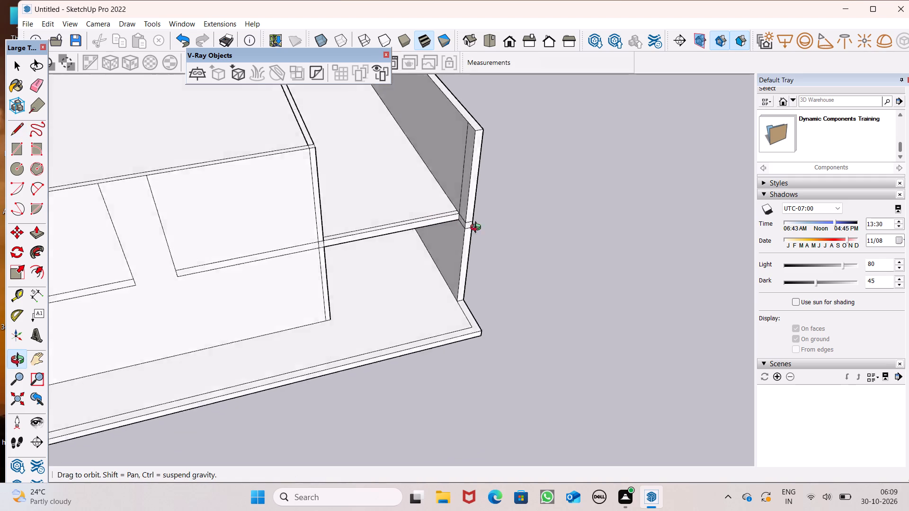
pyautogui.moveTo(478, 229); pyautogui.dragTo(606, 260, button='middle')
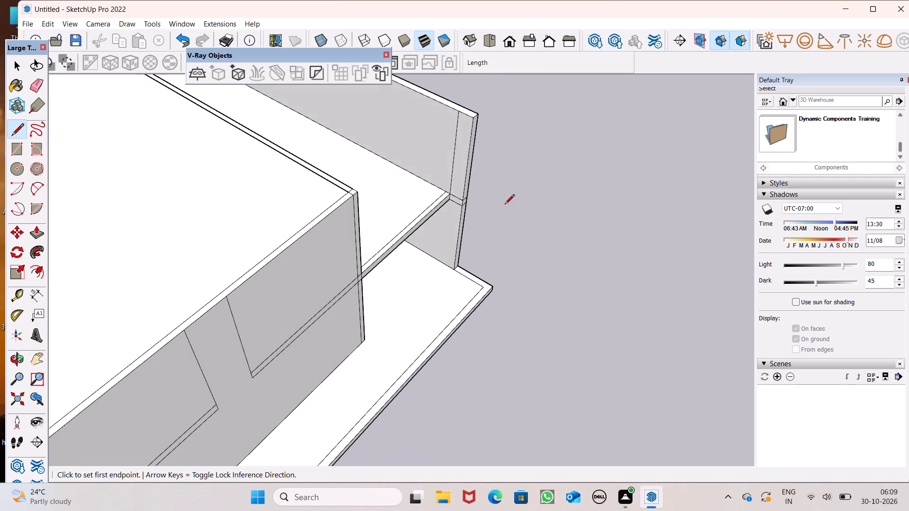
pyautogui.scroll(-5, 428, 230)
pyautogui.scroll(1, 338, 113)
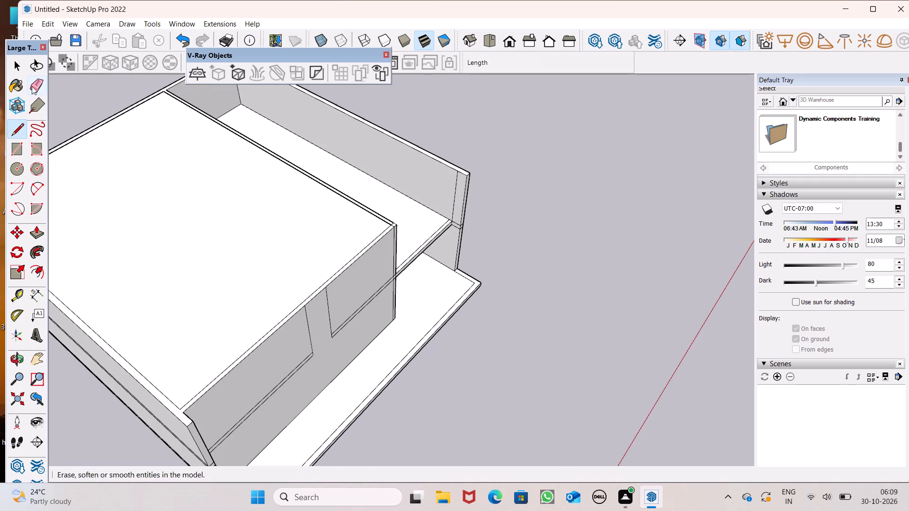
pyautogui.moveTo(32, 86); pyautogui.dragTo(36, 81)
pyautogui.scroll(6, 369, 163)
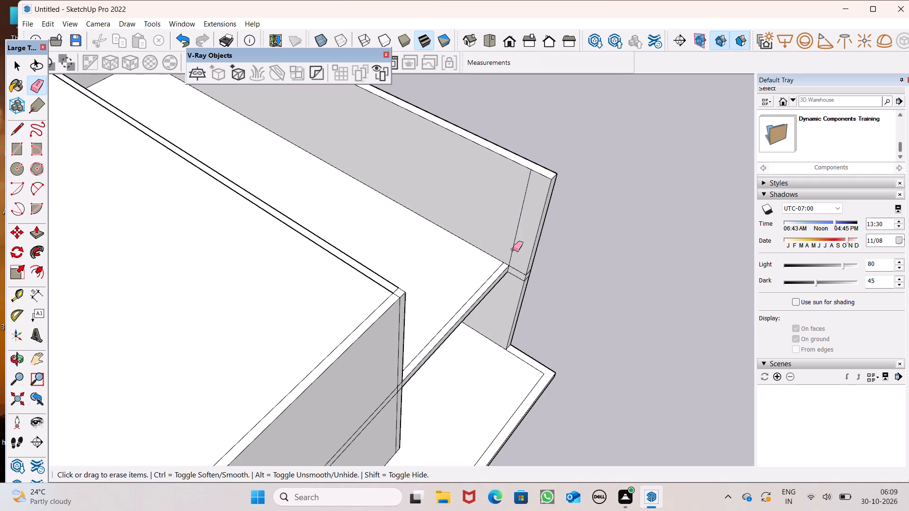
pyautogui.click(513, 249)
# Push/Pull the narrow strip at the front of the side bay's upper floor up 10' to the top of the inner wall.
pyautogui.scroll(-2, 490, 207)
pyautogui.moveTo(494, 255); pyautogui.dragTo(127, 271, button='middle')
pyautogui.scroll(-4, 314, 258)
pyautogui.moveTo(347, 282); pyautogui.dragTo(472, 260, button='middle')
pyautogui.scroll(-2, 484, 253)
pyautogui.moveTo(465, 279); pyautogui.dragTo(482, 245, button='middle')
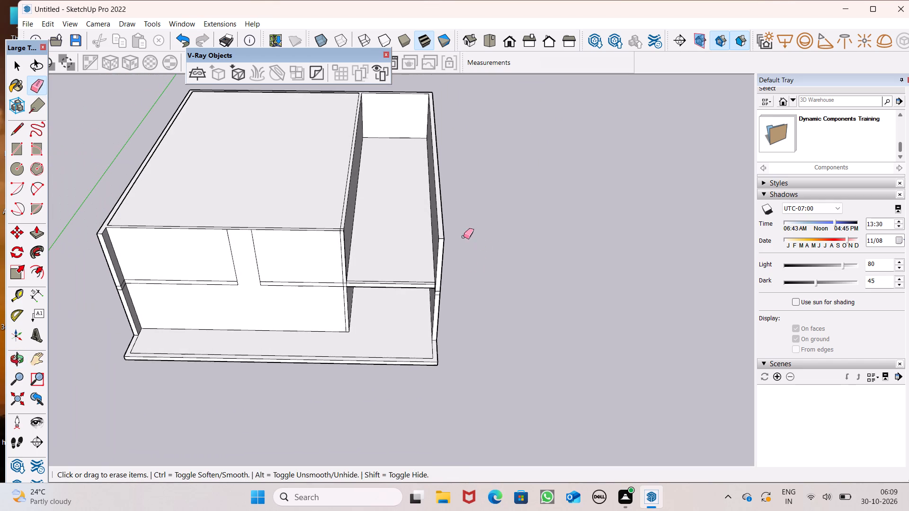
pyautogui.click(45, 229)
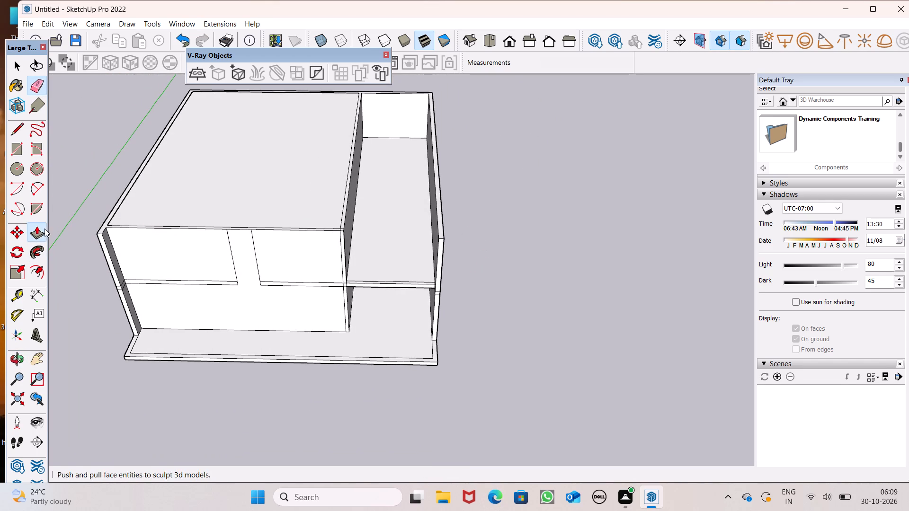
pyautogui.moveTo(446, 275); pyautogui.dragTo(432, 315, button='middle')
pyautogui.scroll(7, 347, 270)
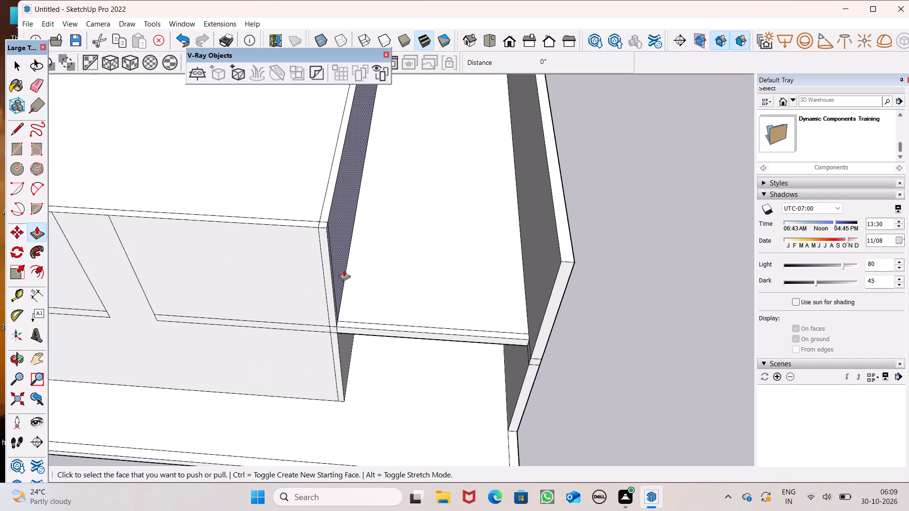
pyautogui.scroll(-1, 339, 300)
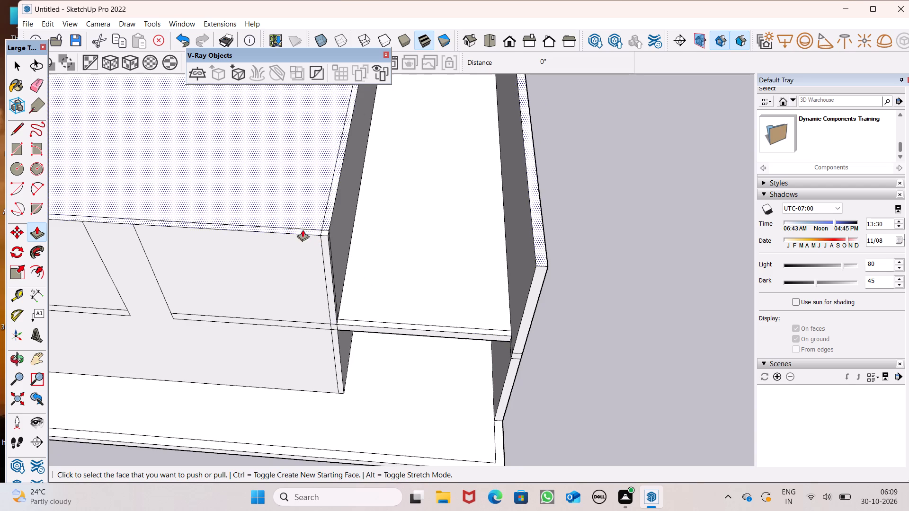
pyautogui.scroll(4, 357, 328)
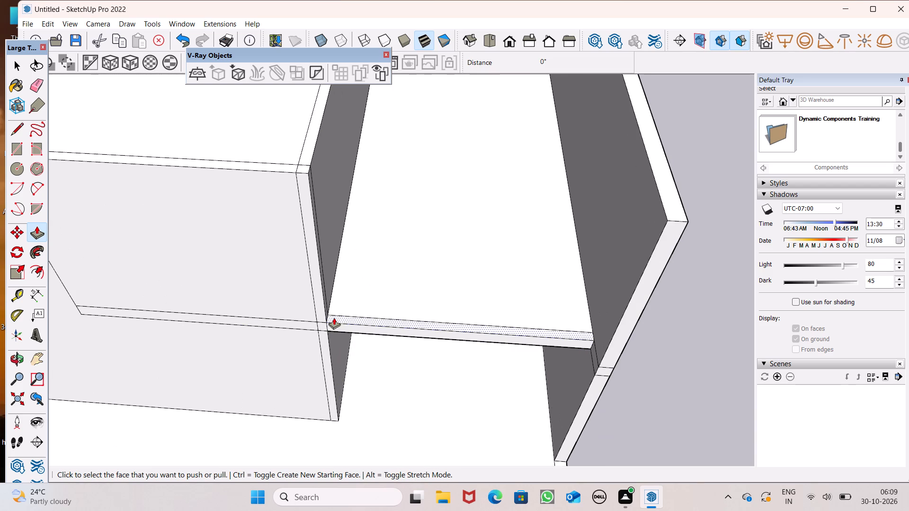
pyautogui.moveTo(334, 317); pyautogui.dragTo(302, 175)
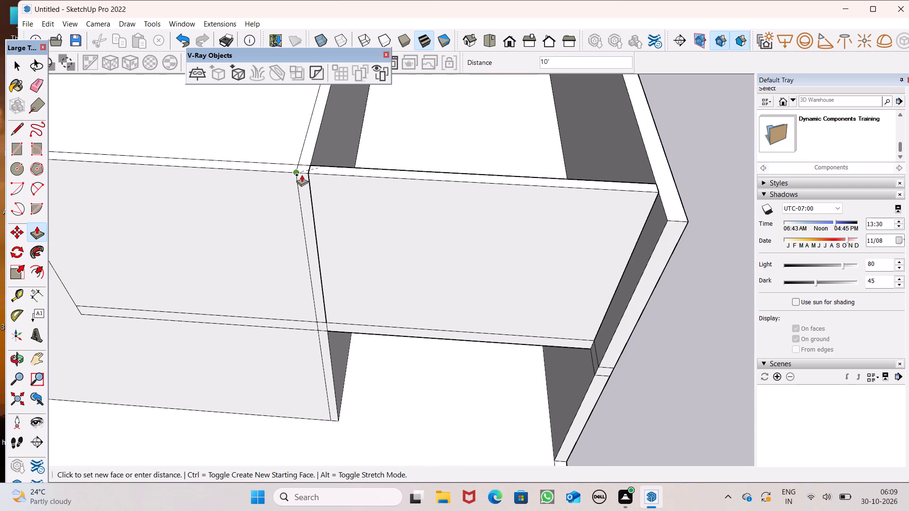
pyautogui.moveTo(302, 175); pyautogui.dragTo(302, 174)
pyautogui.scroll(-4, 473, 249)
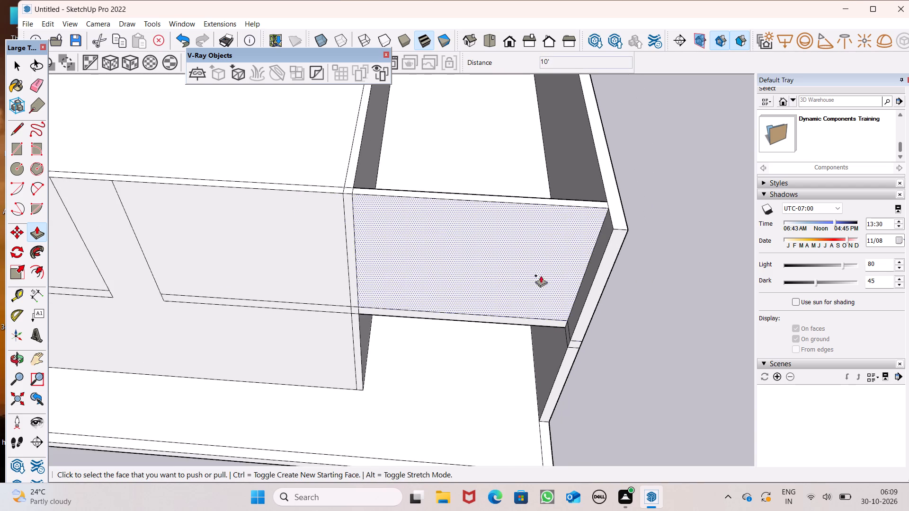
pyautogui.moveTo(607, 239); pyautogui.dragTo(586, 132, button='middle')
pyautogui.press('space')
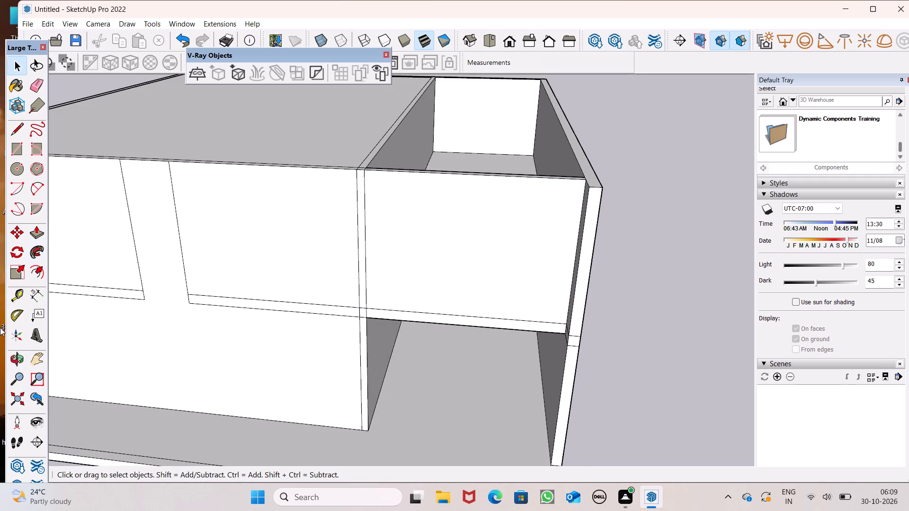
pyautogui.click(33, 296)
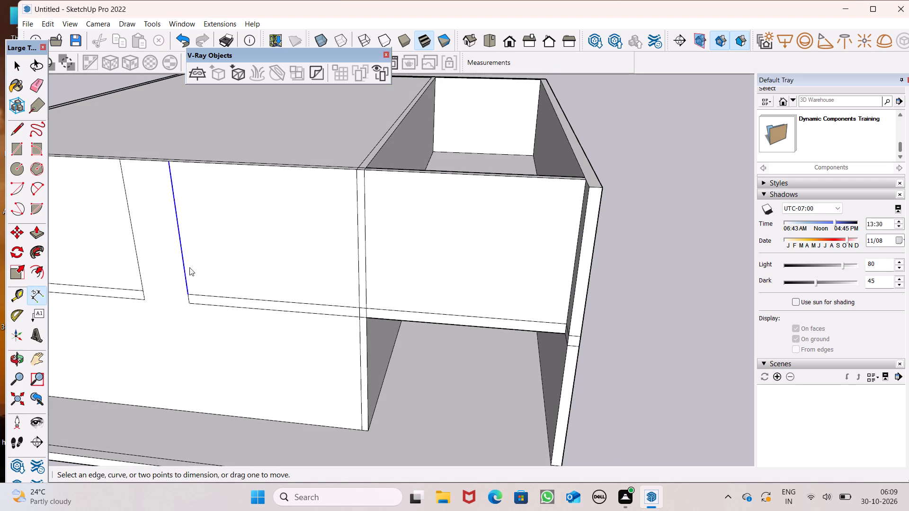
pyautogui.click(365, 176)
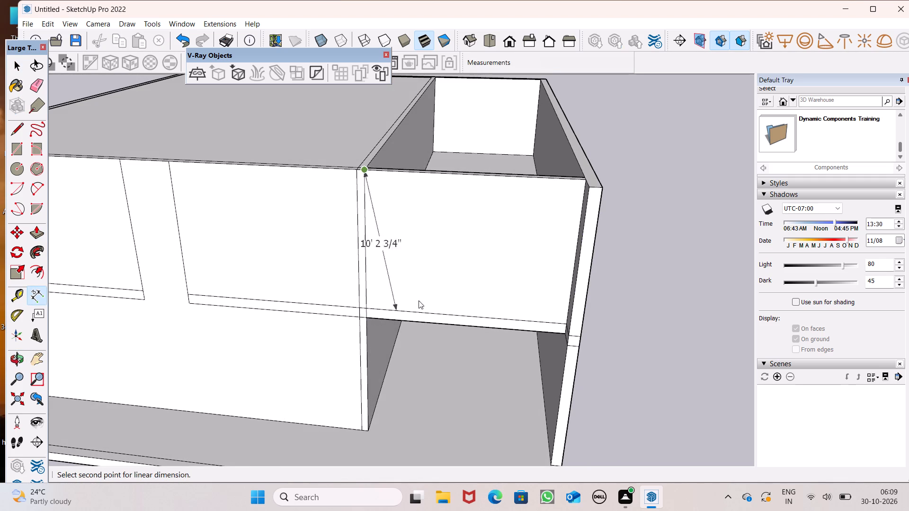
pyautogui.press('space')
# Draw a 3' 7" line on the front wall joining the lower ends of the two vertical dividing lines.
pyautogui.scroll(-6, 530, 228)
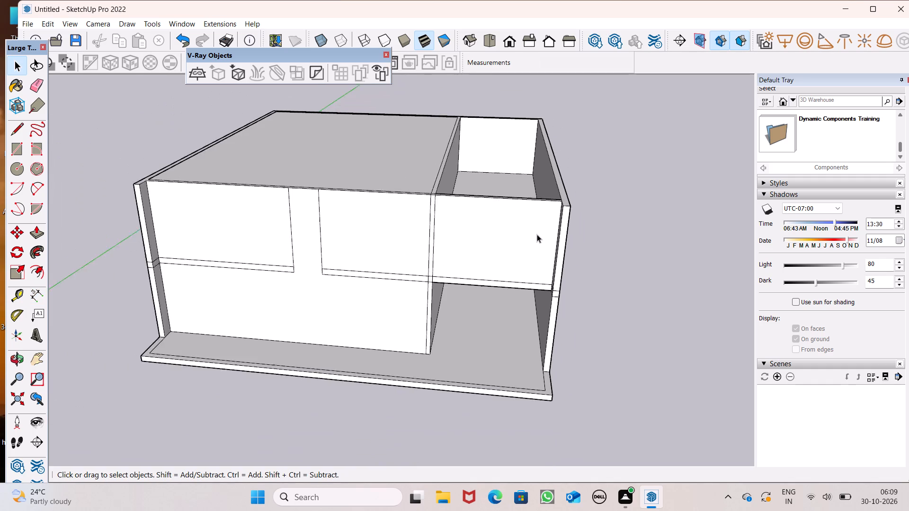
pyautogui.scroll(-2, 537, 234)
pyautogui.scroll(2, 151, 316)
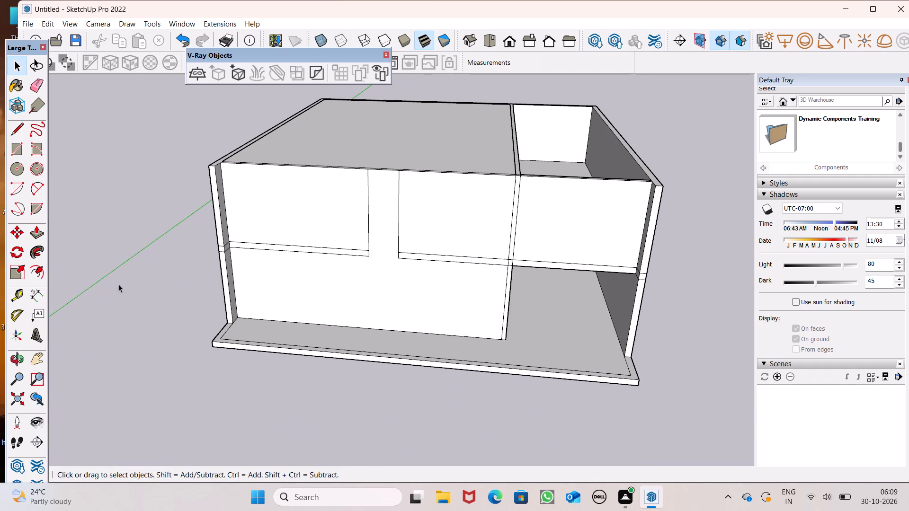
pyautogui.click(13, 129)
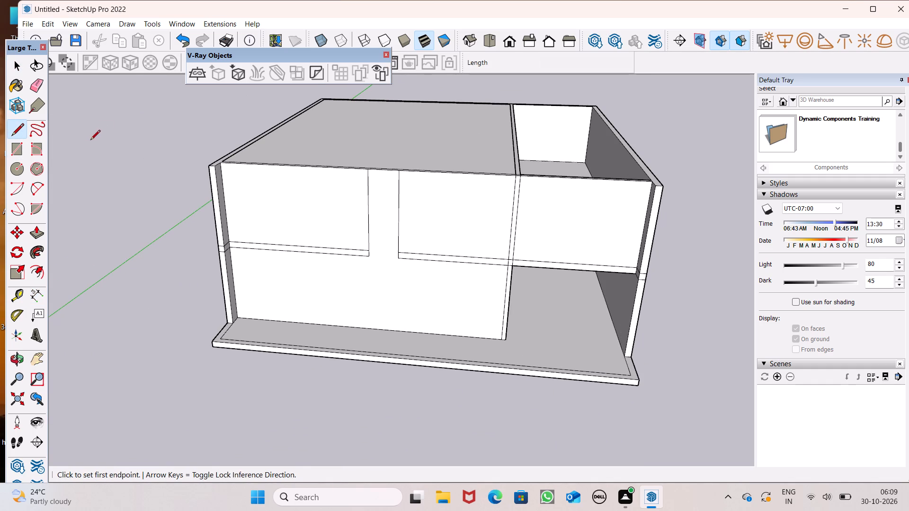
pyautogui.moveTo(196, 345); pyautogui.dragTo(220, 323, button='middle')
pyautogui.scroll(2, 307, 298)
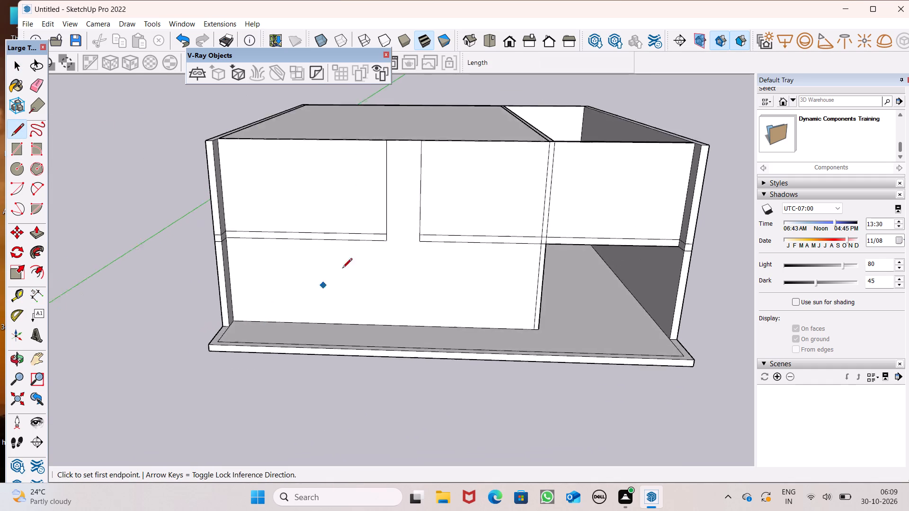
pyautogui.scroll(4, 342, 269)
pyautogui.scroll(6, 445, 203)
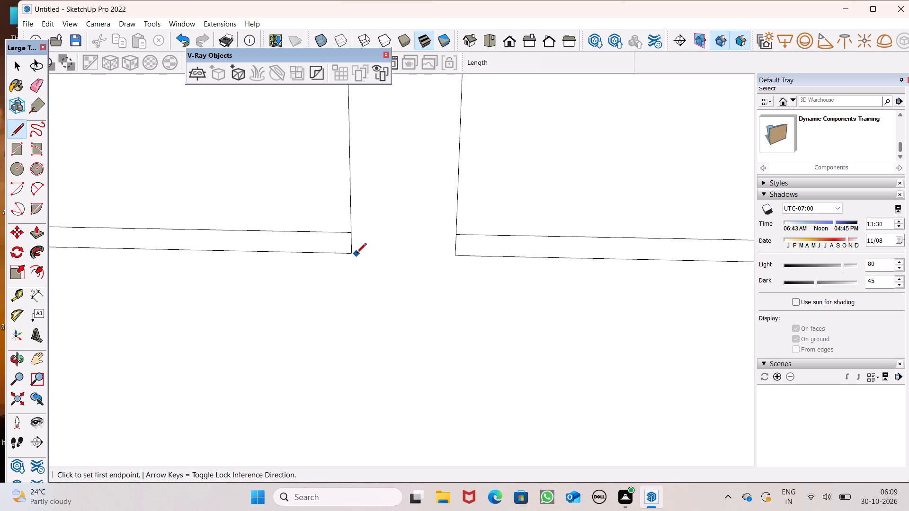
pyautogui.click(355, 254)
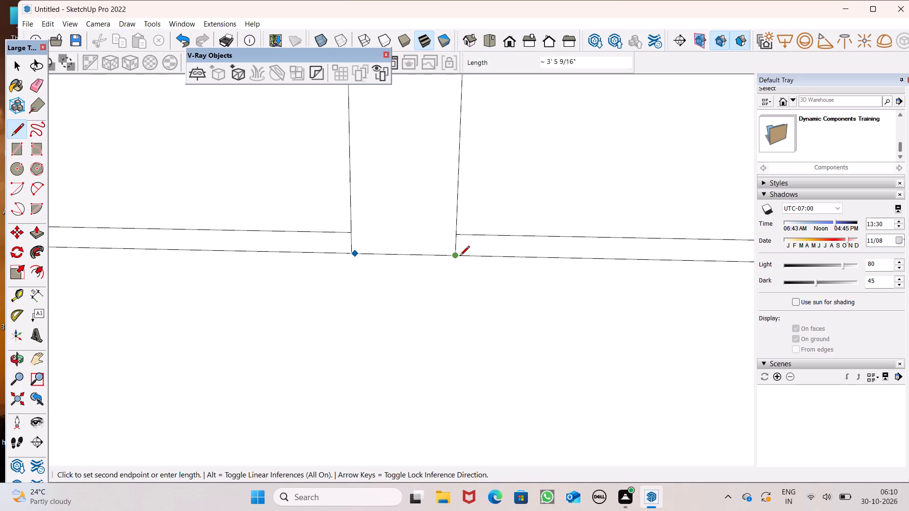
pyautogui.click(461, 256)
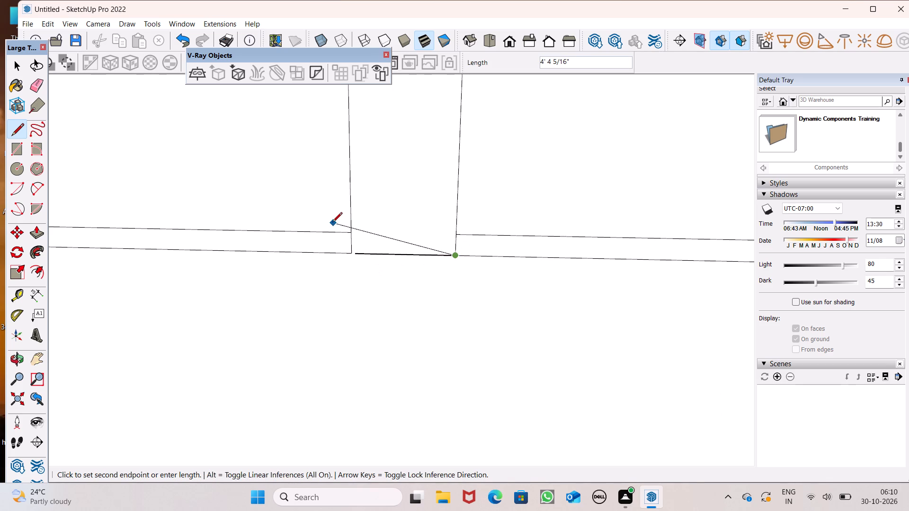
pyautogui.hotkey('ctrl', 'z')
pyautogui.click(350, 253)
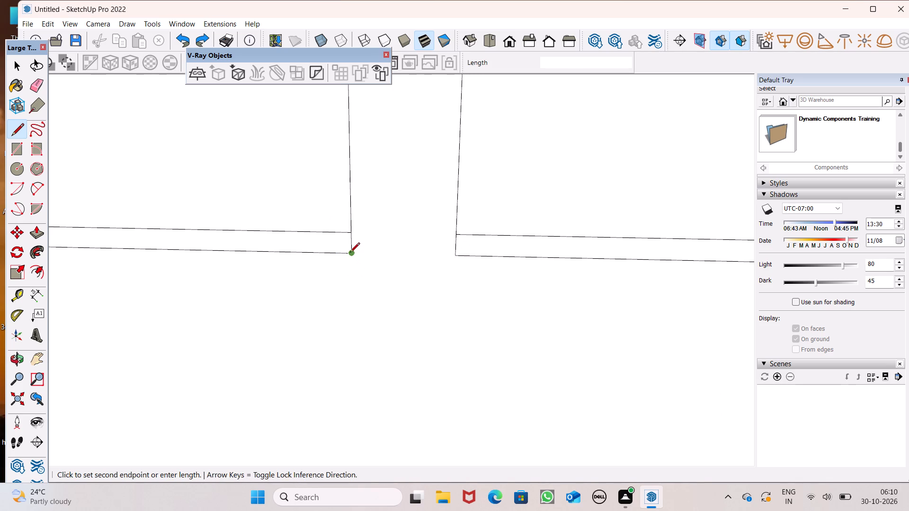
pyautogui.click(453, 256)
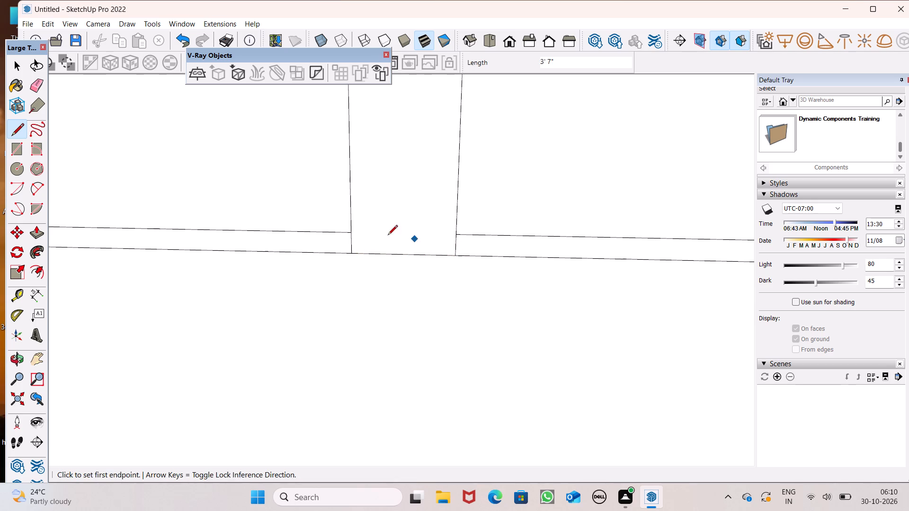
pyautogui.press('space')
# Draw a 47' 10 15/16" line along the roof from the vertical front line nearer the side bay straight back to the back wall's inner edge.
pyautogui.scroll(-10, 252, 270)
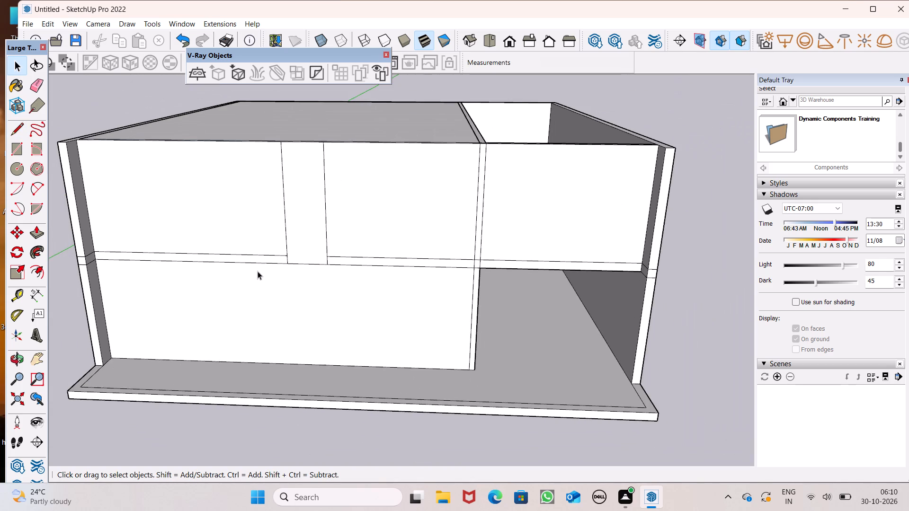
pyautogui.scroll(-3, 258, 271)
pyautogui.scroll(-1, 383, 280)
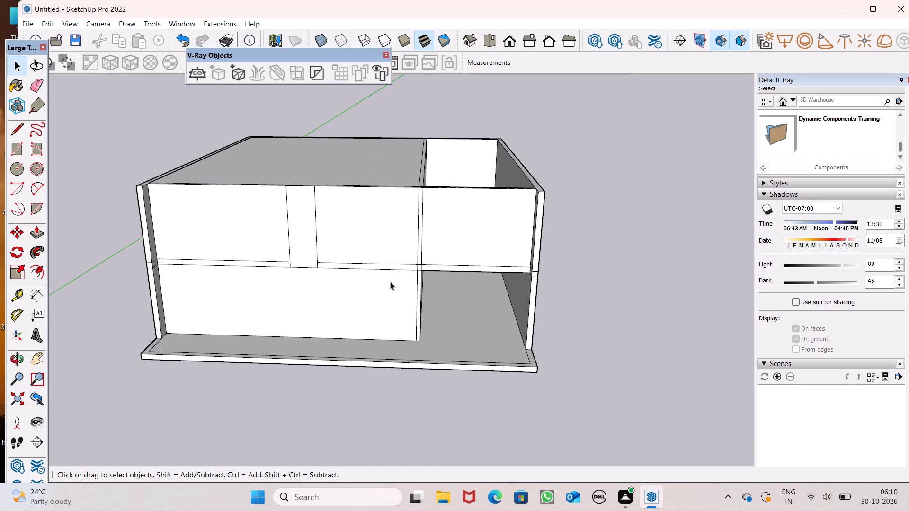
pyautogui.scroll(-1, 390, 282)
pyautogui.moveTo(510, 300); pyautogui.dragTo(518, 346, button='middle')
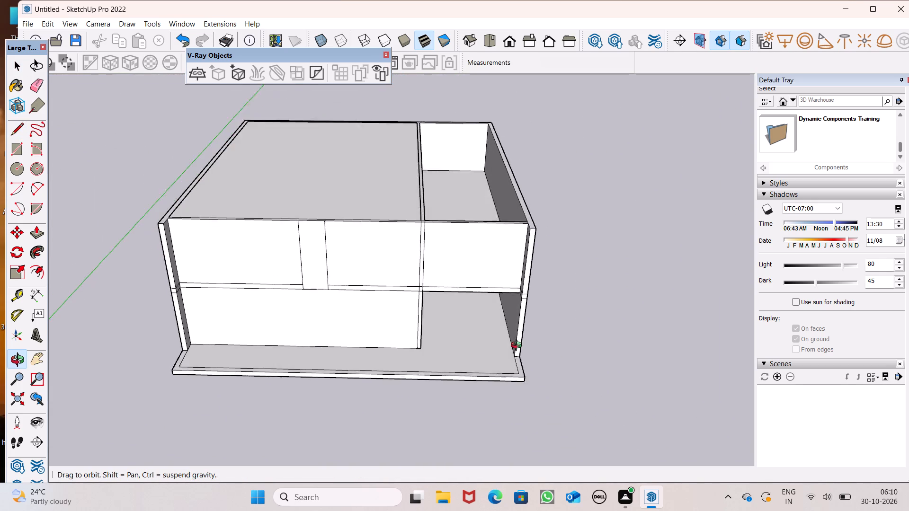
pyautogui.moveTo(518, 346); pyautogui.dragTo(495, 390, button='middle')
pyautogui.scroll(-1, 490, 313)
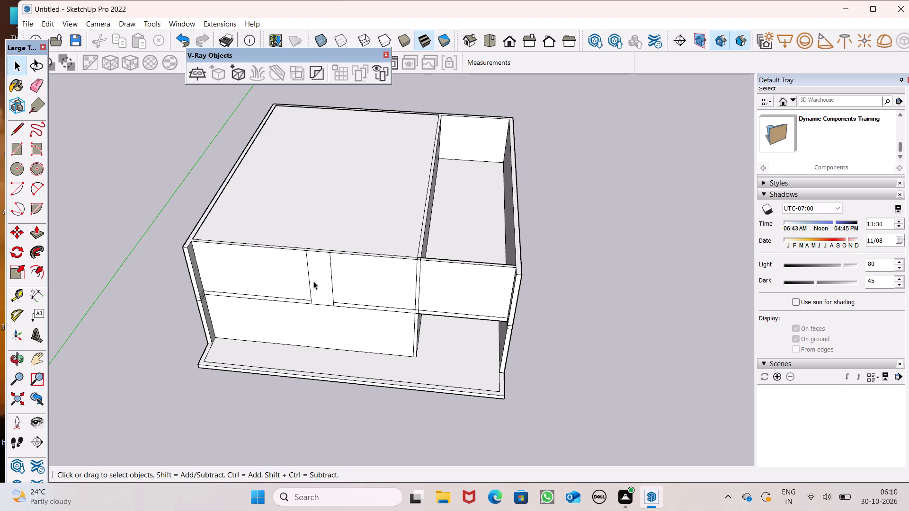
pyautogui.scroll(-3, 294, 282)
pyautogui.moveTo(355, 294); pyautogui.dragTo(257, 387, button='middle')
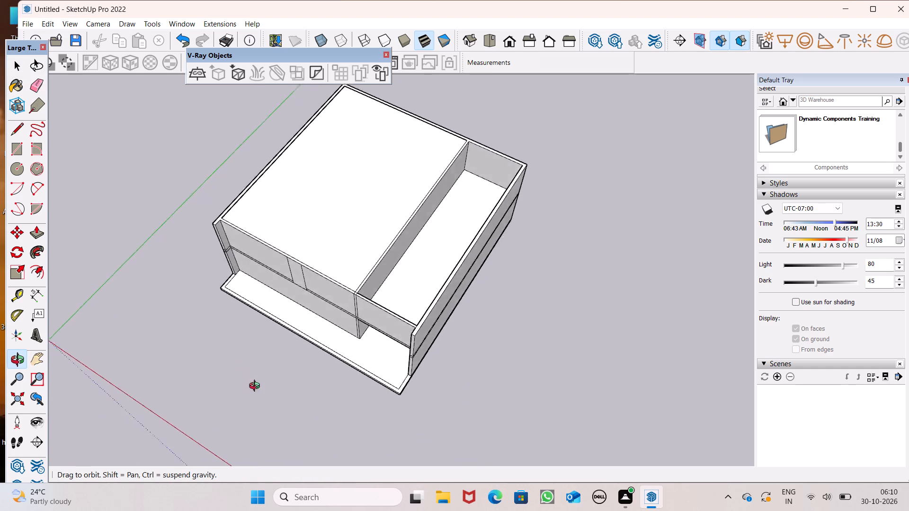
pyautogui.moveTo(257, 387); pyautogui.dragTo(386, 468, button='middle')
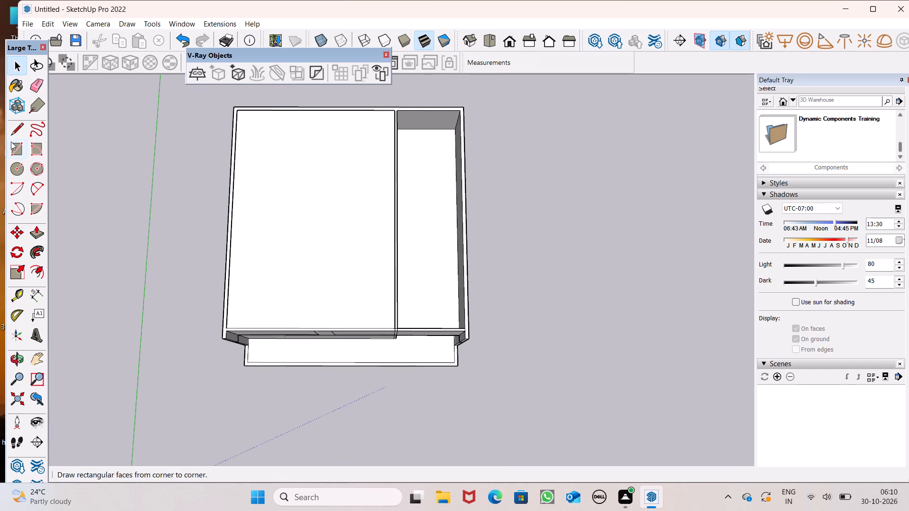
pyautogui.click(12, 131)
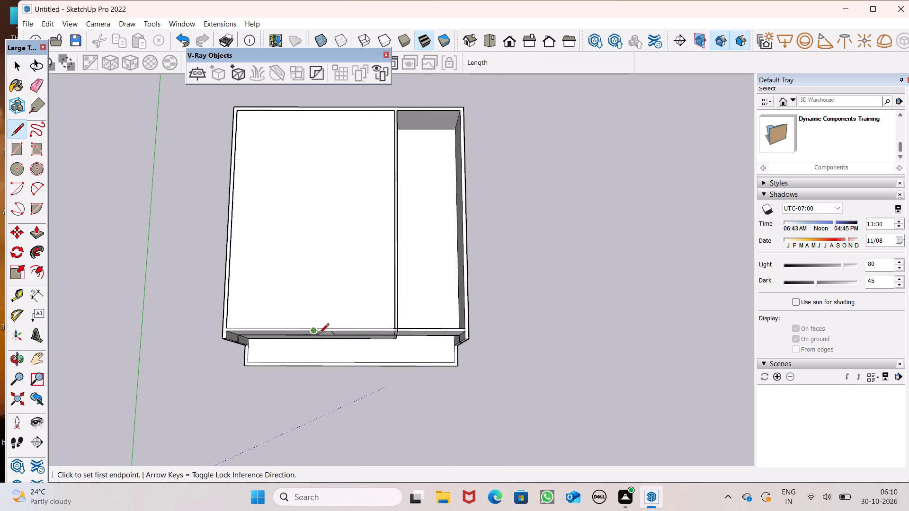
pyautogui.moveTo(320, 336); pyautogui.dragTo(319, 211, button='middle')
pyautogui.scroll(1, 319, 210)
pyautogui.scroll(2, 277, 62)
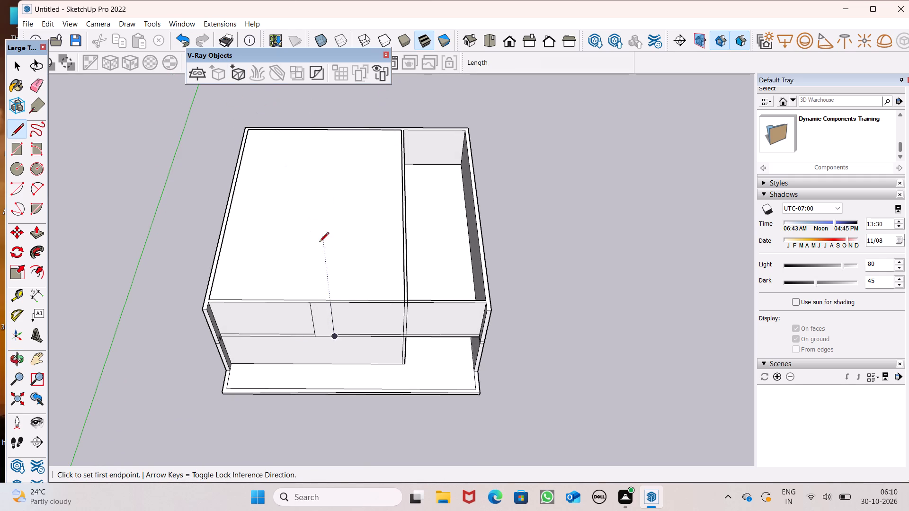
pyautogui.click(332, 303)
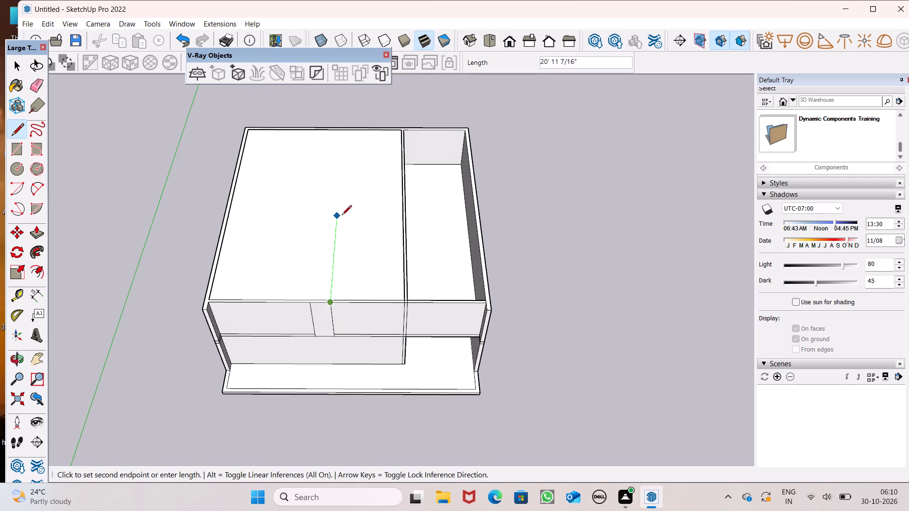
pyautogui.moveTo(345, 204); pyautogui.dragTo(345, 173, button='middle')
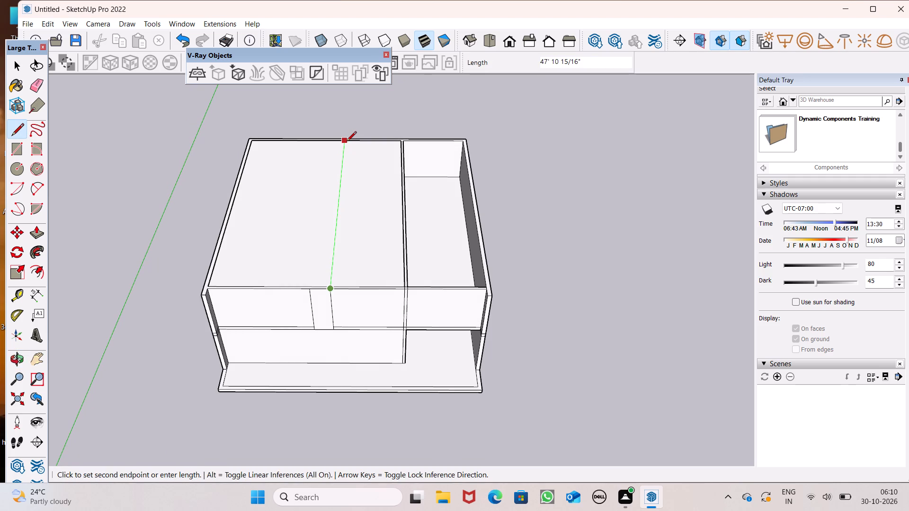
pyautogui.click(347, 141)
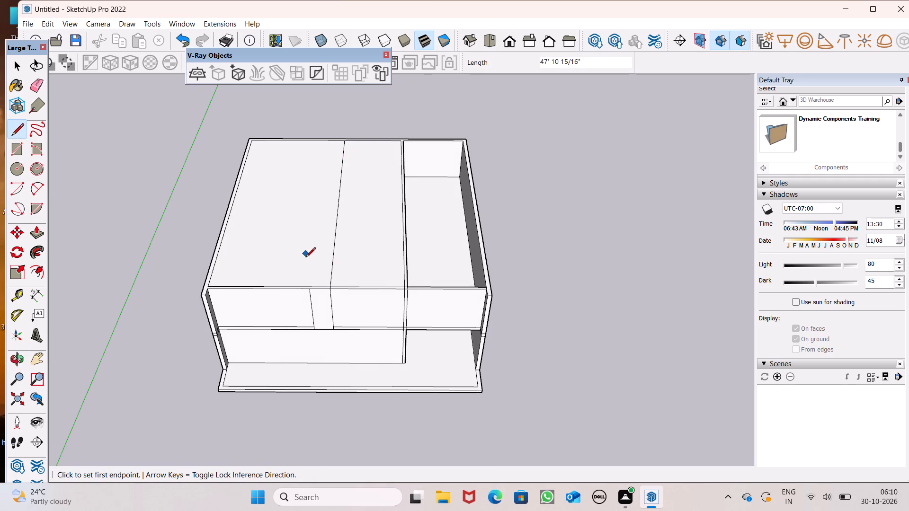
# Draw a parallel 48' 7 15/16" roof line from the top of the other vertical front line to the back wall's outer edge.
pyautogui.moveTo(311, 291); pyautogui.dragTo(310, 283)
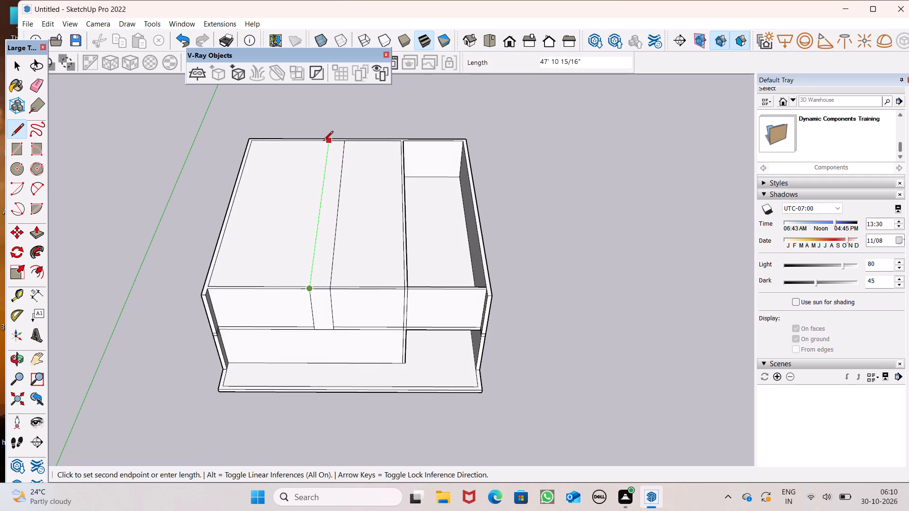
pyautogui.scroll(2, 325, 145)
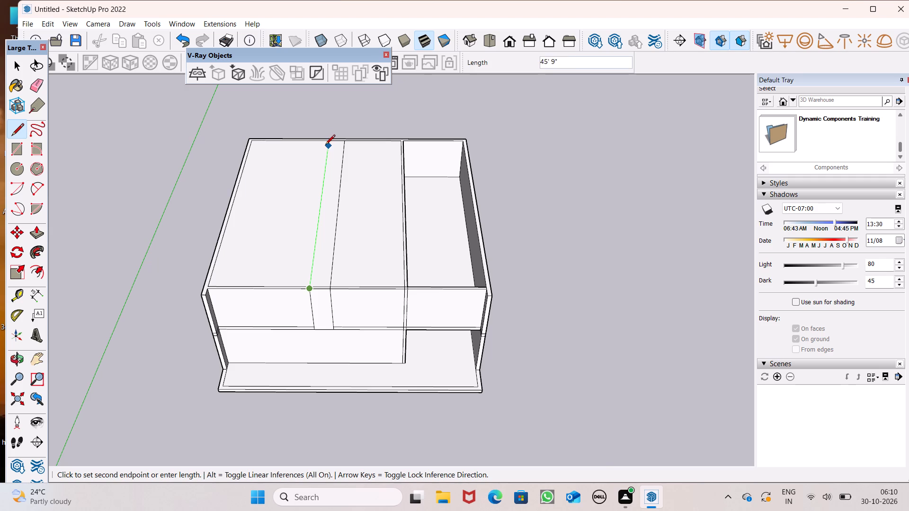
pyautogui.scroll(13, 325, 145)
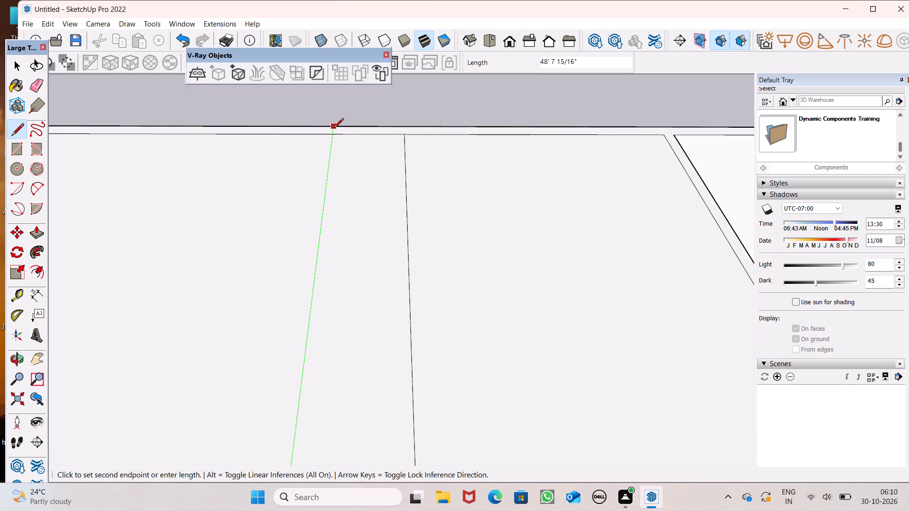
pyautogui.click(334, 128)
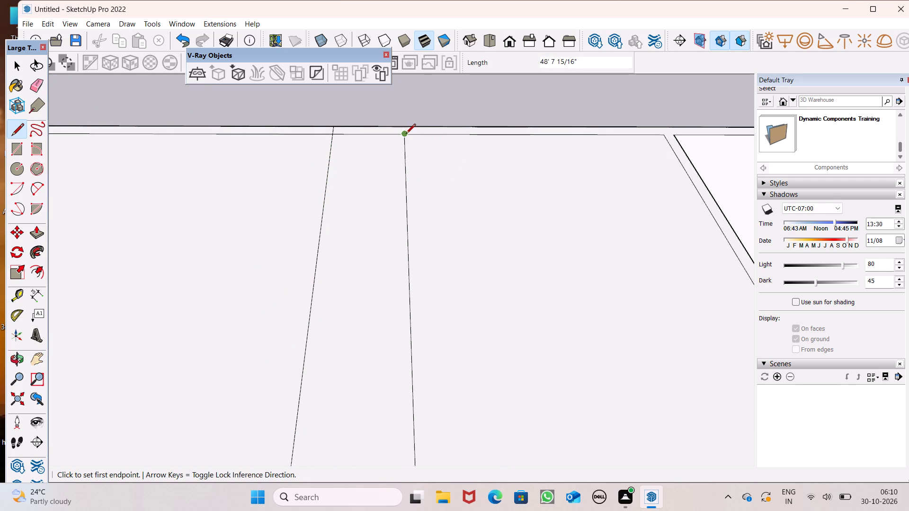
# Extend the roof line nearer the side bay across the back wall's top to its outer edge.
pyautogui.click(405, 135)
pyautogui.click(405, 126)
pyautogui.scroll(-7, 380, 114)
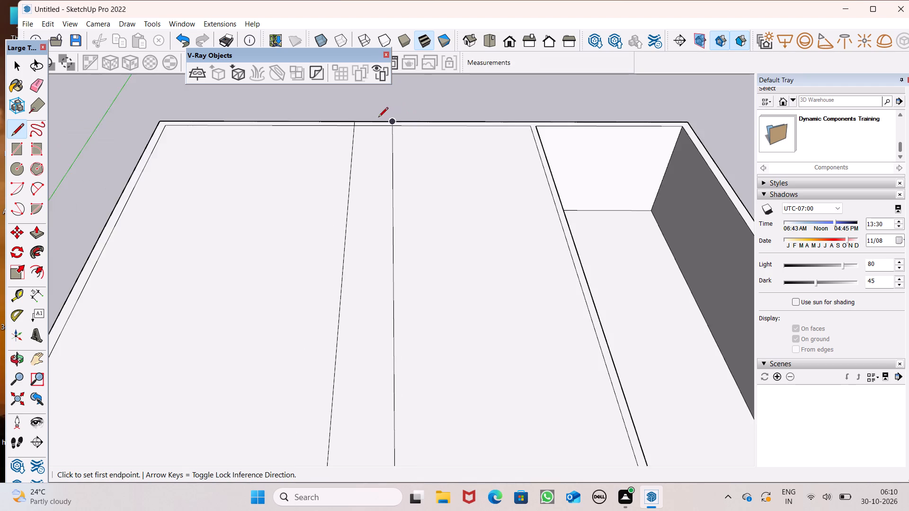
pyautogui.scroll(-7, 359, 111)
pyautogui.press('space')
# Cover the open side bay with a roof face by tracing along its back top edge from the inner wall's corner.
pyautogui.scroll(-5, 346, 116)
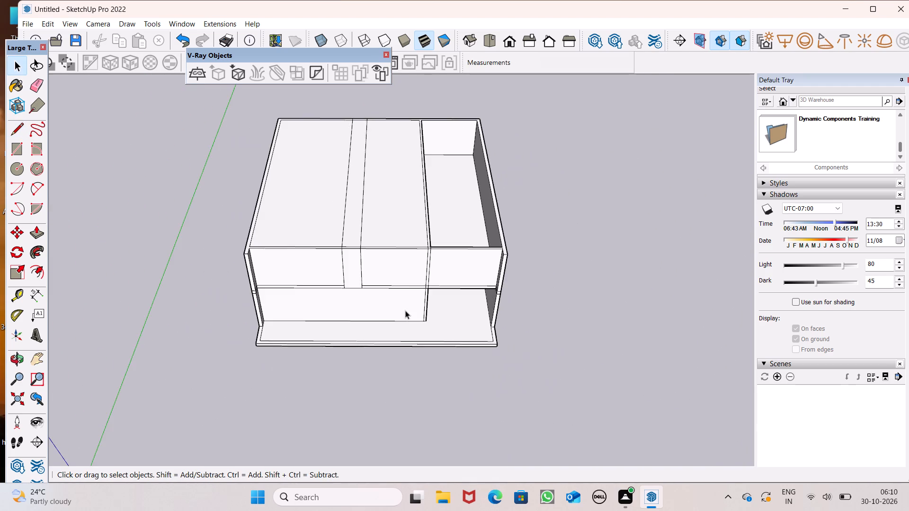
pyautogui.moveTo(408, 299); pyautogui.dragTo(410, 179, button='middle')
pyautogui.scroll(4, 410, 209)
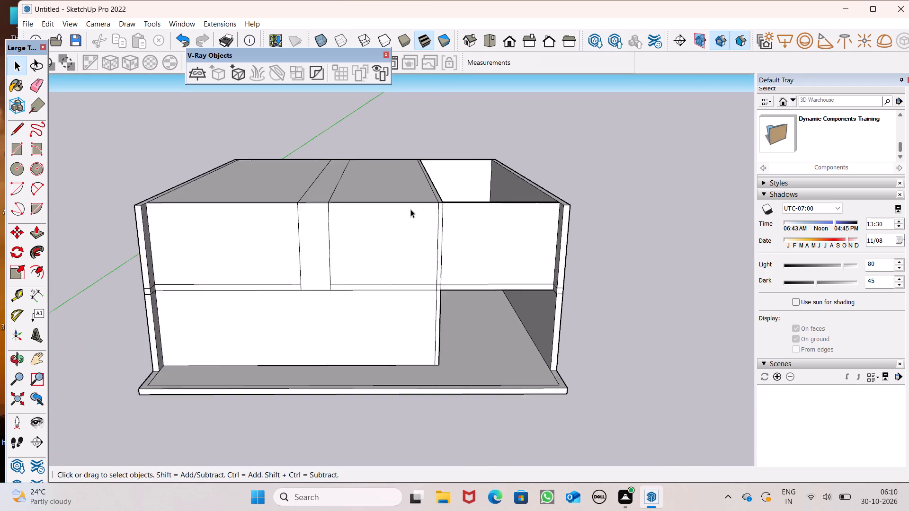
pyautogui.scroll(2, 410, 209)
pyautogui.moveTo(438, 231); pyautogui.dragTo(377, 340, button='middle')
pyautogui.click(21, 132)
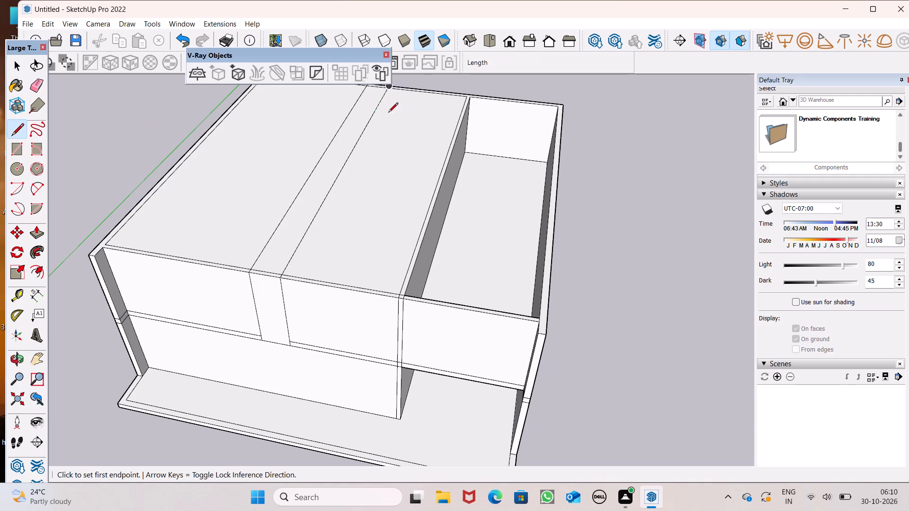
pyautogui.scroll(6, 463, 94)
pyautogui.click(475, 96)
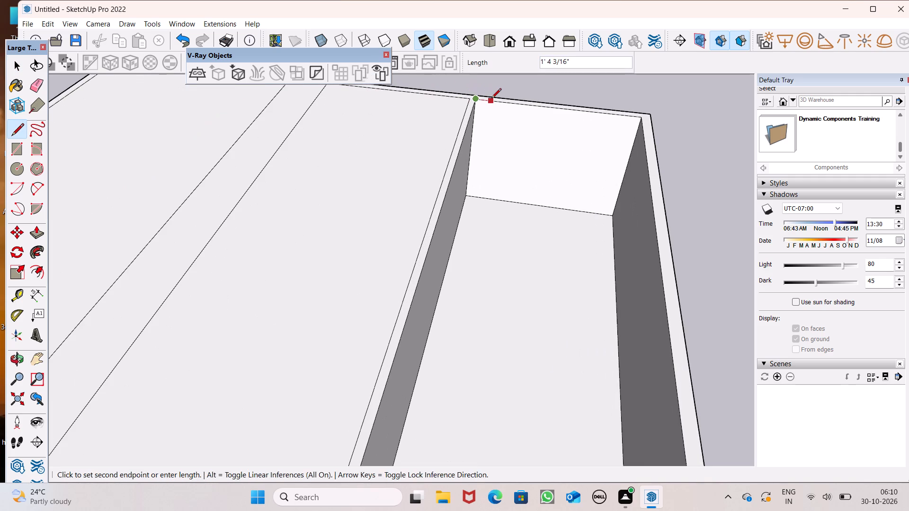
pyautogui.click(492, 99)
pyautogui.scroll(-10, 483, 97)
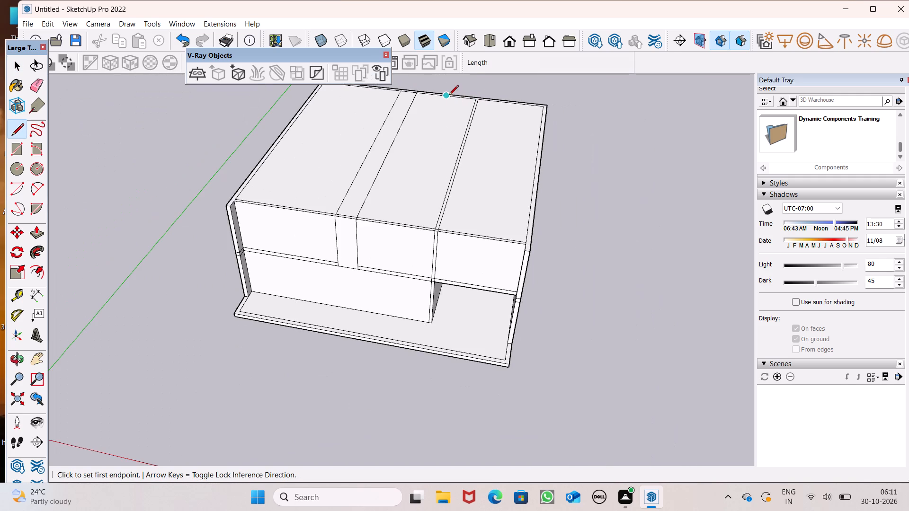
pyautogui.press('space')
# Push/Pull the side bay's roof face by 6".
pyautogui.scroll(-2, 413, 125)
pyautogui.moveTo(398, 174); pyautogui.dragTo(453, 81, button='middle')
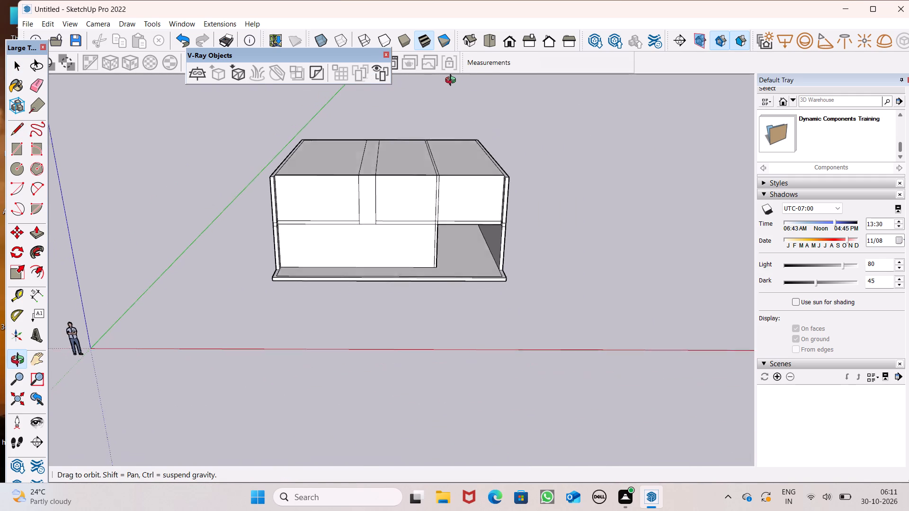
pyautogui.moveTo(453, 81); pyautogui.dragTo(392, 210, button='middle')
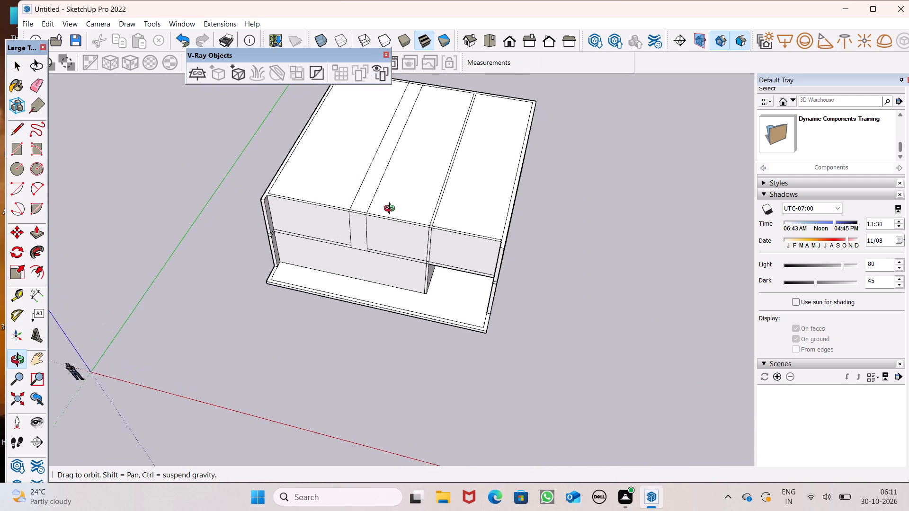
pyautogui.moveTo(392, 210); pyautogui.dragTo(393, 209, button='middle')
pyautogui.scroll(2, 386, 204)
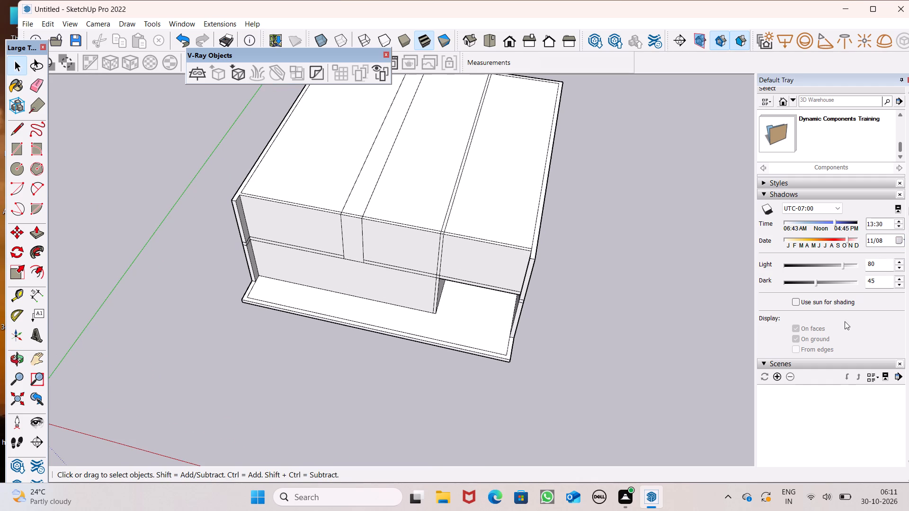
pyautogui.click(34, 236)
pyautogui.click(506, 225)
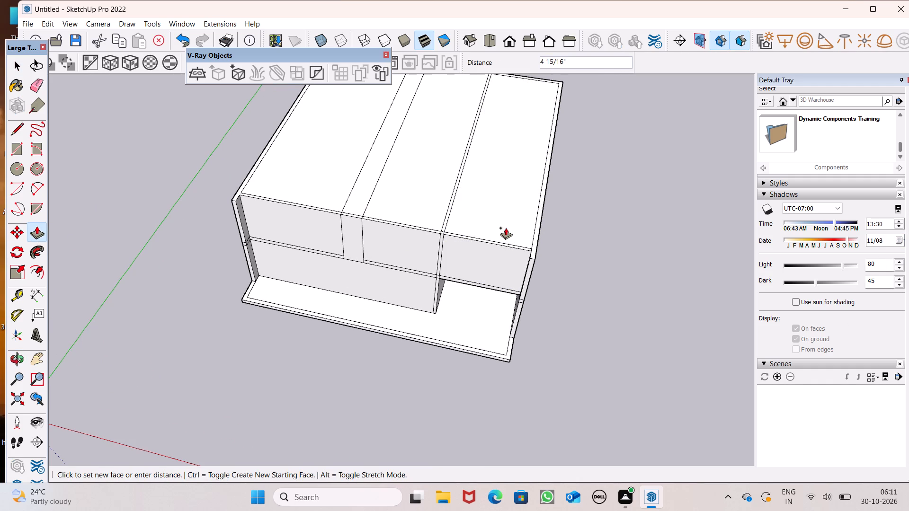
pyautogui.press('6')
pyautogui.hotkey('shift', '"')
pyautogui.press('Return')
pyautogui.scroll(-2, 455, 208)
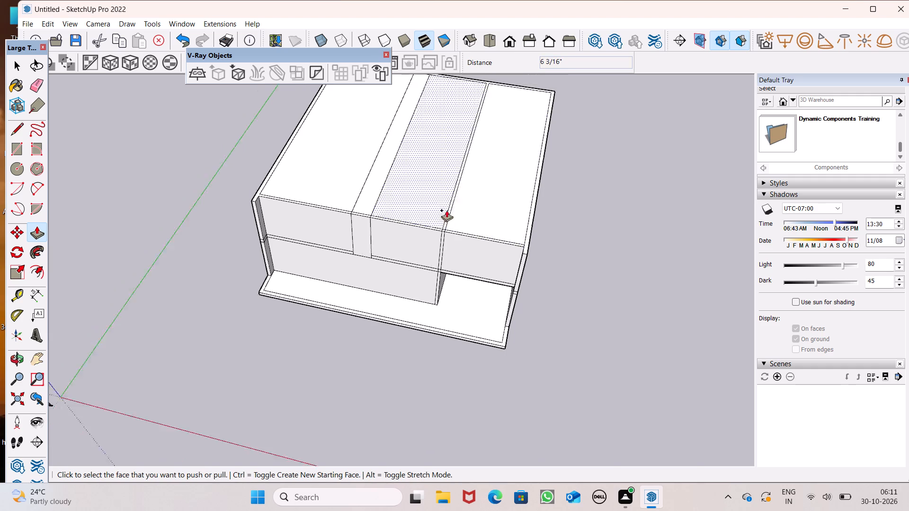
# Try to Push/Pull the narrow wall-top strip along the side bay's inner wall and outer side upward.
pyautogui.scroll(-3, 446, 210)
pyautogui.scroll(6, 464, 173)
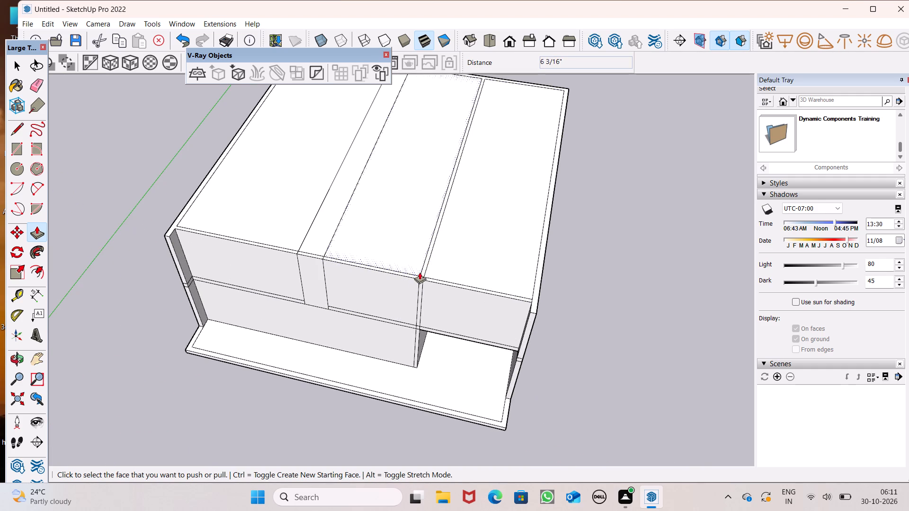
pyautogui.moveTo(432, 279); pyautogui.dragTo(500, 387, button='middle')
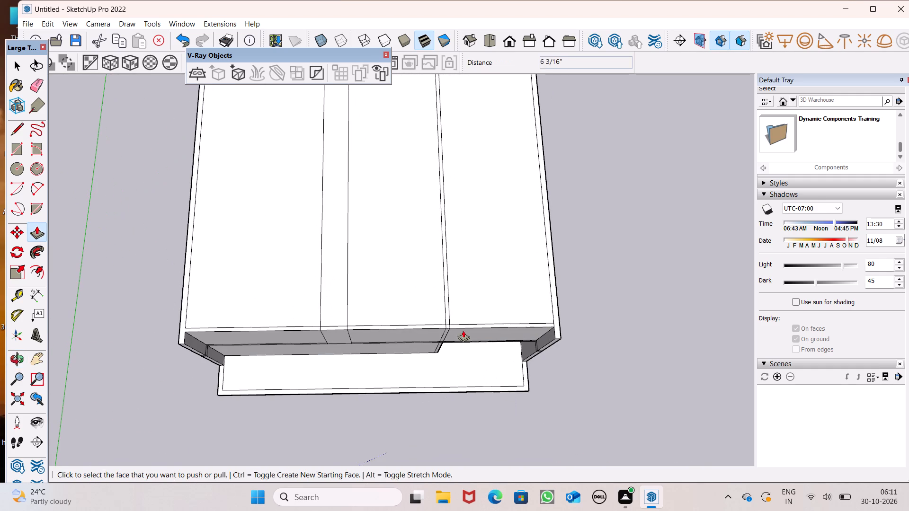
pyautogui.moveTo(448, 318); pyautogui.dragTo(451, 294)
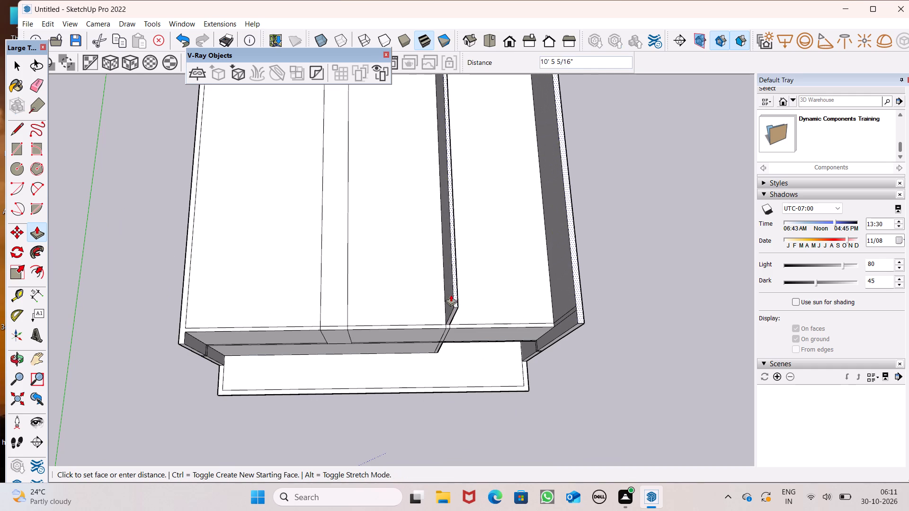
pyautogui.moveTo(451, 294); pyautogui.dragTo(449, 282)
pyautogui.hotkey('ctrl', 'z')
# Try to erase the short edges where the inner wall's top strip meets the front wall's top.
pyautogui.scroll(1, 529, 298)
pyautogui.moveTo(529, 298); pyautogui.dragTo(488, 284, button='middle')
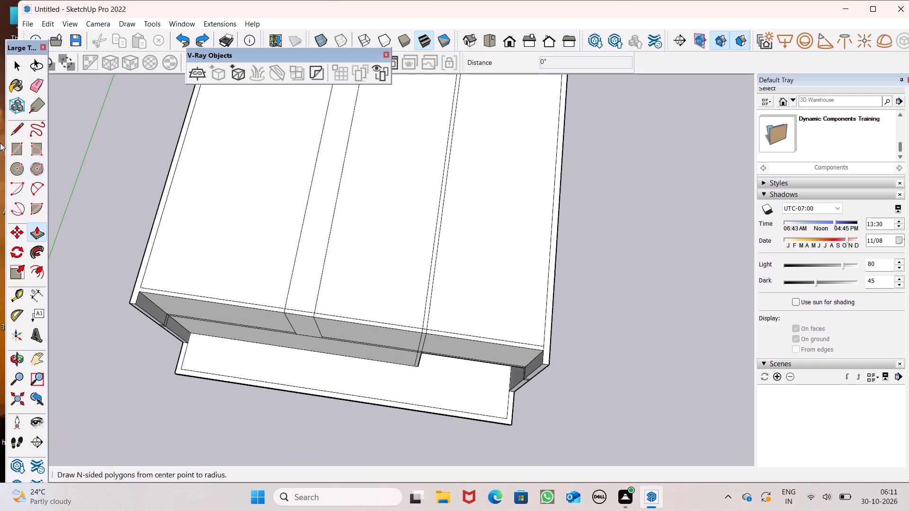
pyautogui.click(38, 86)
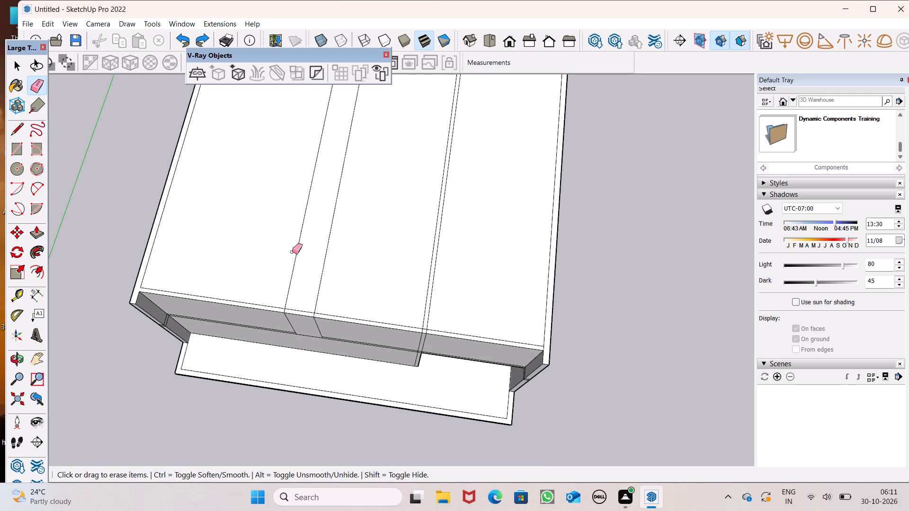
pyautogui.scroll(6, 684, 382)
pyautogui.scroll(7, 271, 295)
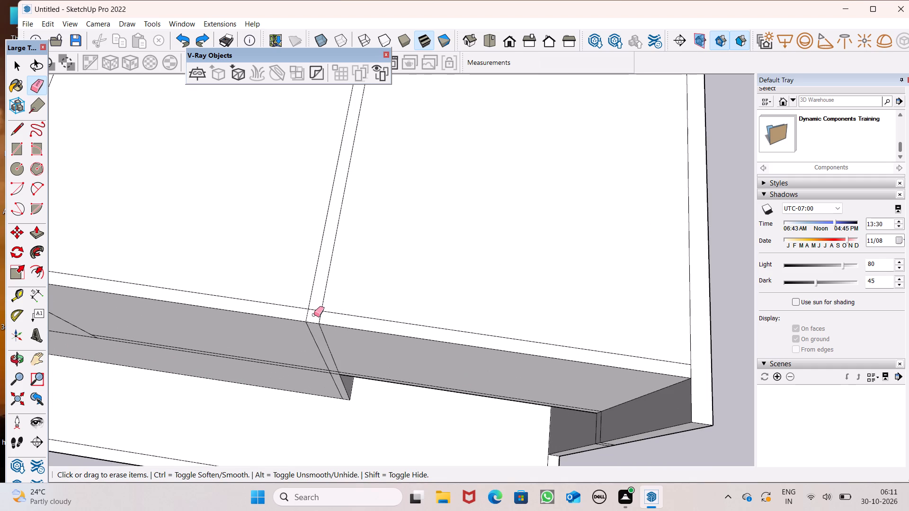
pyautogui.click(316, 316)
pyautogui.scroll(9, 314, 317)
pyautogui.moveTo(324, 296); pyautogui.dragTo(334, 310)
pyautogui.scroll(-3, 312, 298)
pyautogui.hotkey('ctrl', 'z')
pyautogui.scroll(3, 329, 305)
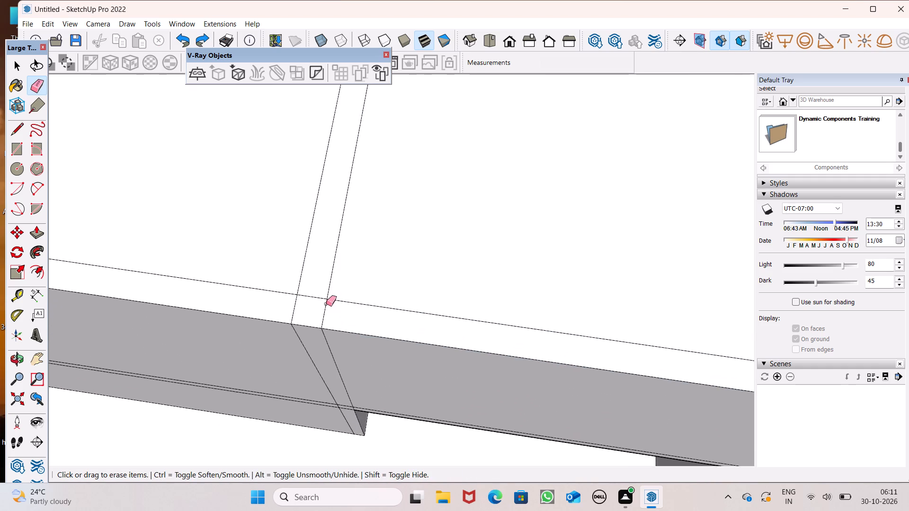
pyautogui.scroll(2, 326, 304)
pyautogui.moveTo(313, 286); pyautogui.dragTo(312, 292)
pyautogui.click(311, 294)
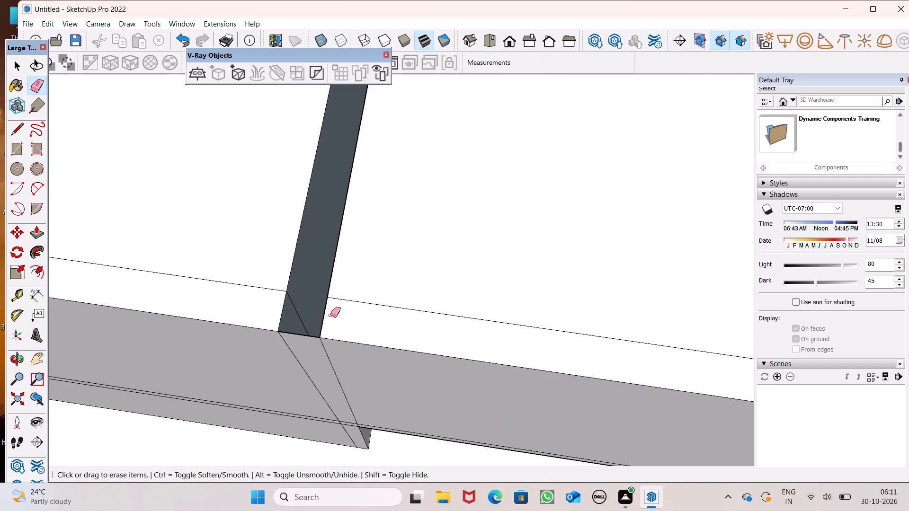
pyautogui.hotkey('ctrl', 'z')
# Erase the short edge across the wall top at the side bay's outer front corner.
pyautogui.scroll(-5, 311, 312)
pyautogui.scroll(-7, 250, 261)
pyautogui.scroll(-5, 341, 319)
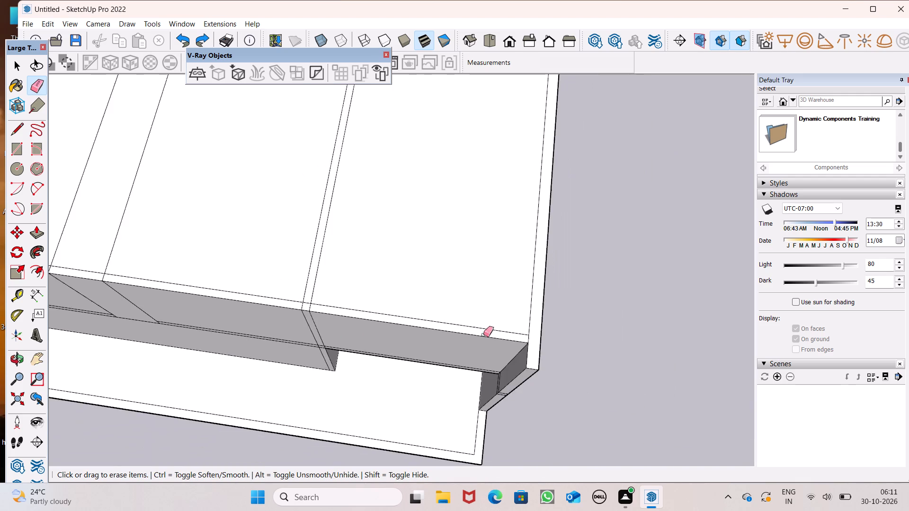
pyautogui.scroll(7, 517, 342)
pyautogui.moveTo(535, 332); pyautogui.dragTo(530, 335)
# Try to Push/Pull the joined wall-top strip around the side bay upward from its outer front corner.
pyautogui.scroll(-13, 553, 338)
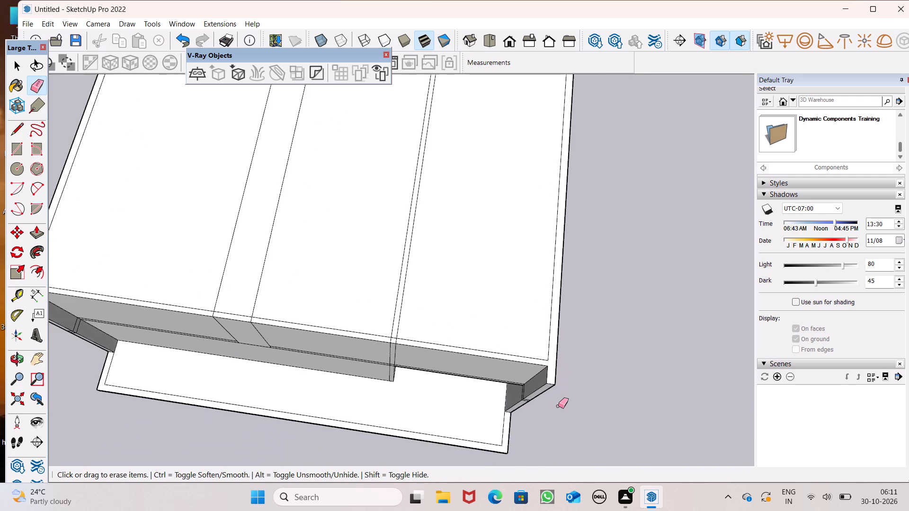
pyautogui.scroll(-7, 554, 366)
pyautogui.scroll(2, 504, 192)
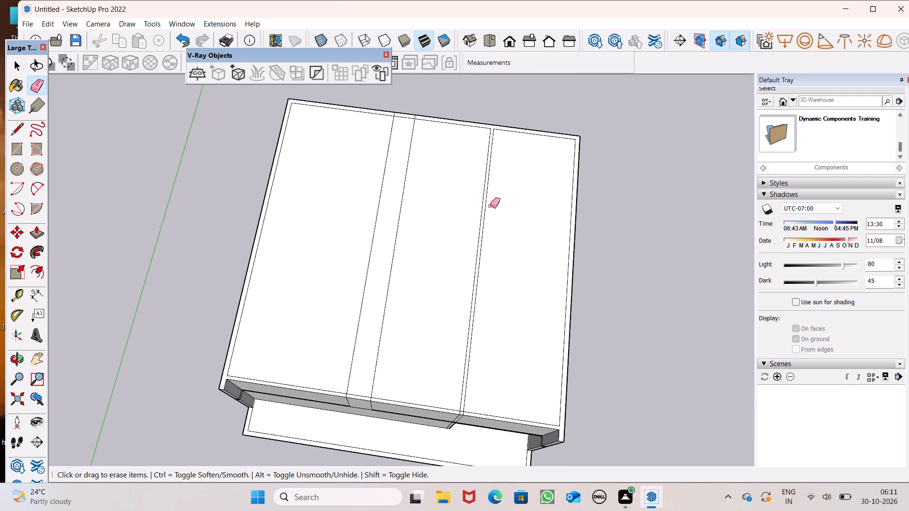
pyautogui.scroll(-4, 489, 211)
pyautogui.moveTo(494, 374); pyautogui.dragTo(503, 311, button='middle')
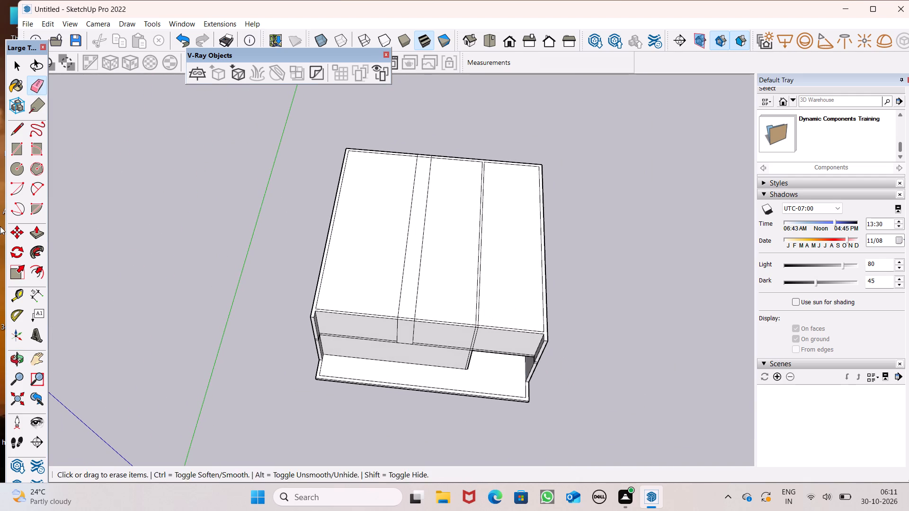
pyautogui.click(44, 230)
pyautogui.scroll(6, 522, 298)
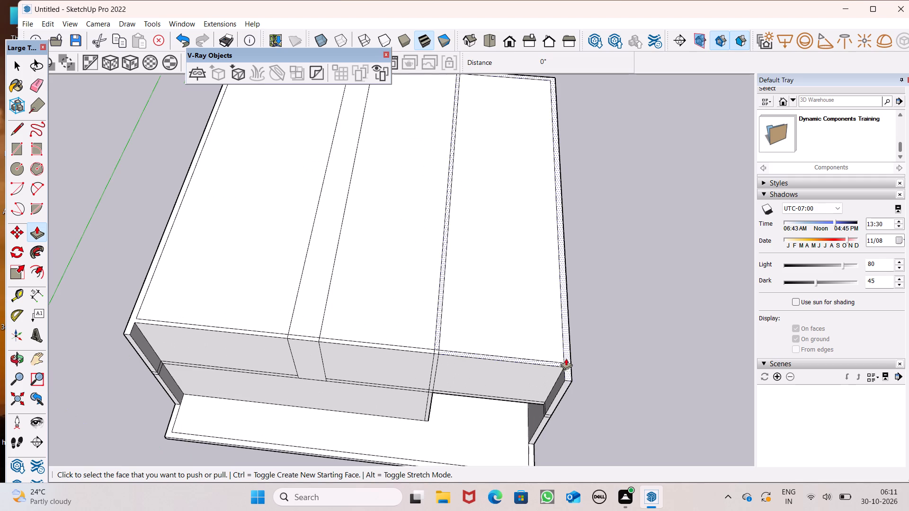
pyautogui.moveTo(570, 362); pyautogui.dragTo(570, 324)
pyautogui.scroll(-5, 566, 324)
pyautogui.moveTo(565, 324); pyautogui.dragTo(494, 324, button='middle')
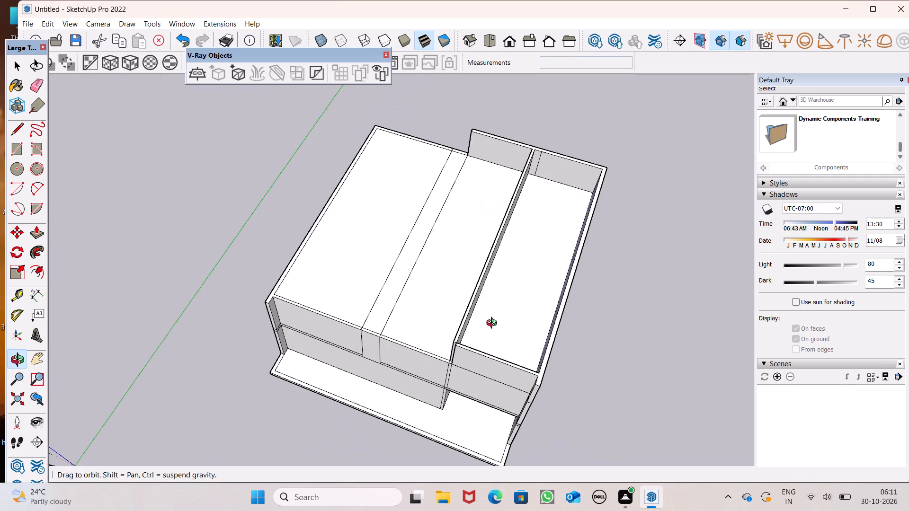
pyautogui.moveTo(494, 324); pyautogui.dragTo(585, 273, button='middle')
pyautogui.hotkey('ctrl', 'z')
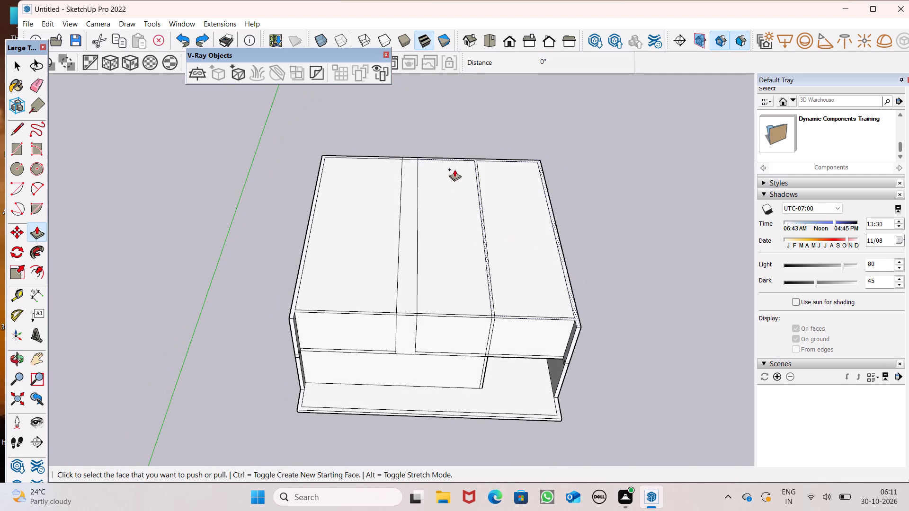
# Draw a 9" line across the back wall's top from the inner wall's near corner to the outer edge.
pyautogui.scroll(7, 454, 163)
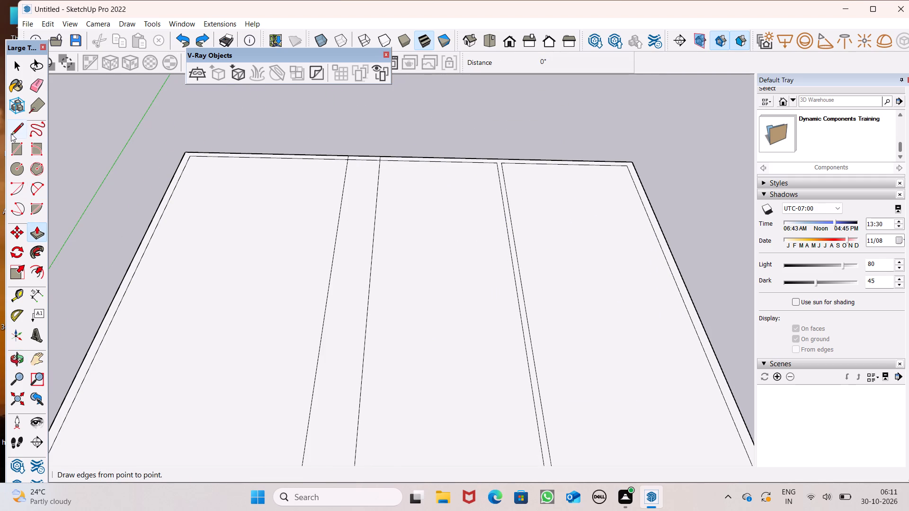
pyautogui.click(11, 133)
pyautogui.scroll(-5, 216, 182)
pyautogui.scroll(2, 427, 177)
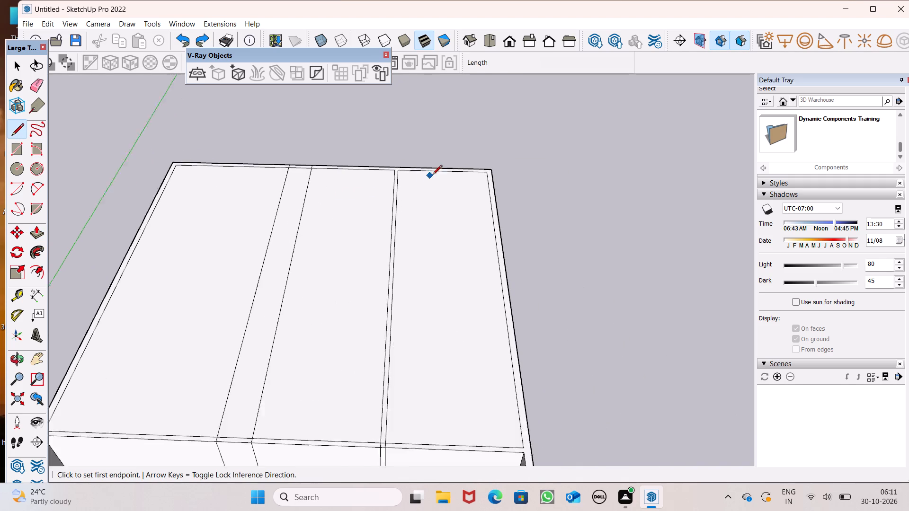
pyautogui.scroll(4, 432, 176)
pyautogui.scroll(14, 386, 159)
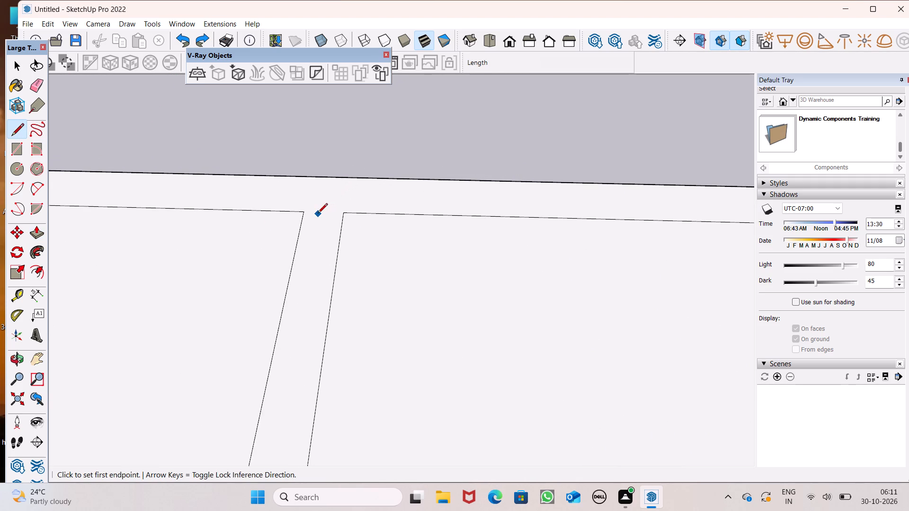
pyautogui.moveTo(304, 212); pyautogui.dragTo(304, 206)
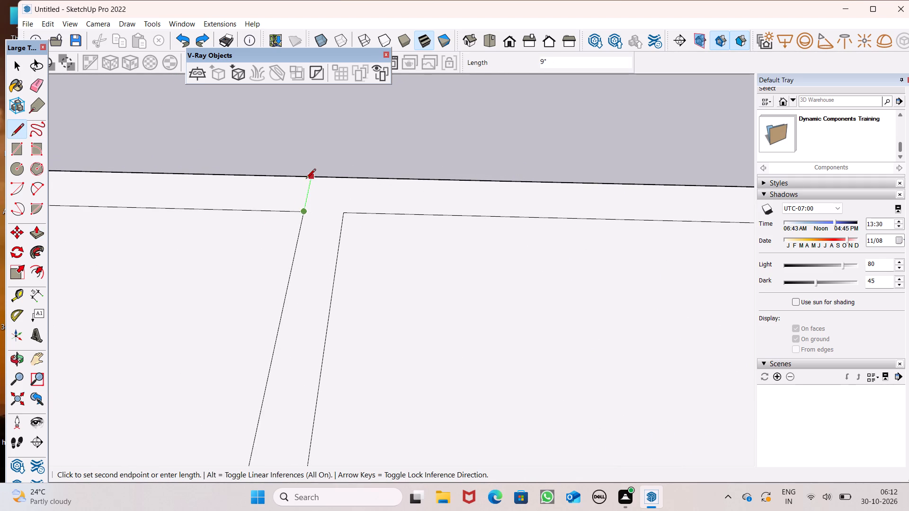
pyautogui.click(306, 179)
# Push/Pull the wall-top strip around the side bay up 10' to form its upper-storey walls.
pyautogui.scroll(-20, 380, 168)
pyautogui.scroll(-6, 379, 162)
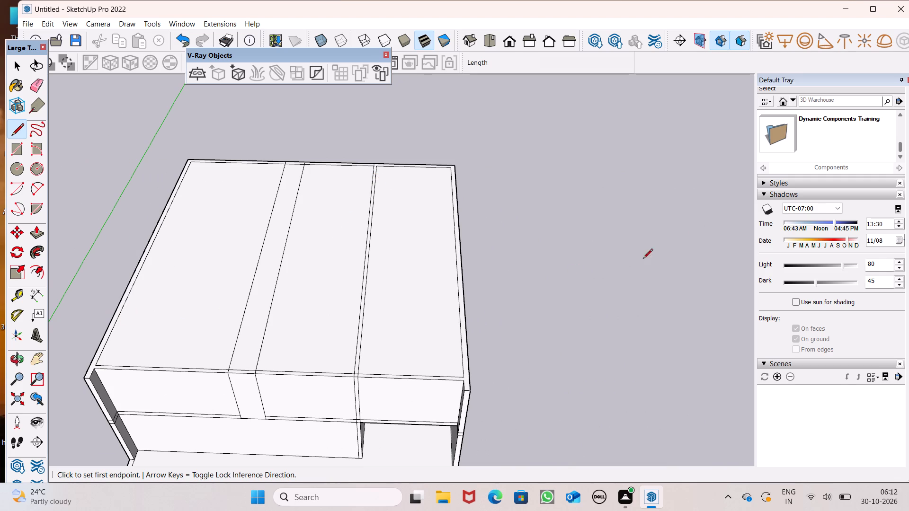
pyautogui.click(35, 237)
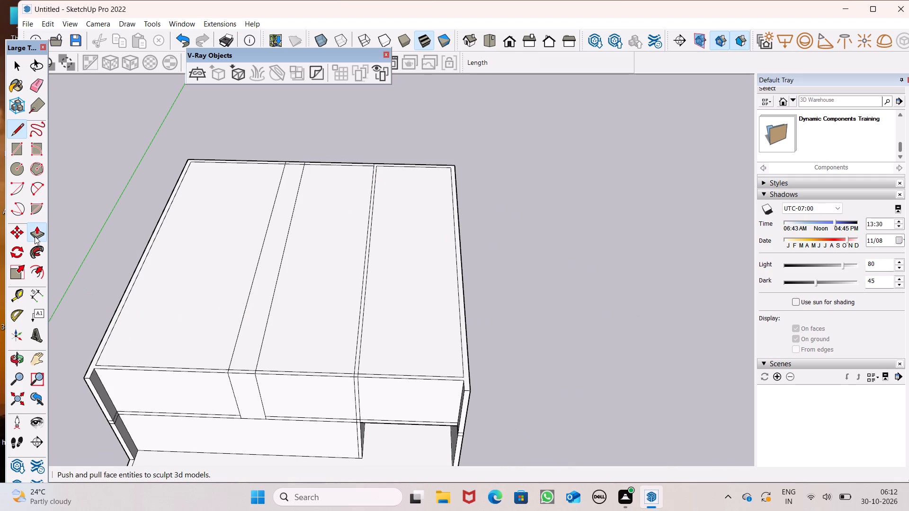
pyautogui.scroll(-4, 413, 255)
pyautogui.scroll(7, 376, 301)
pyautogui.scroll(2, 381, 343)
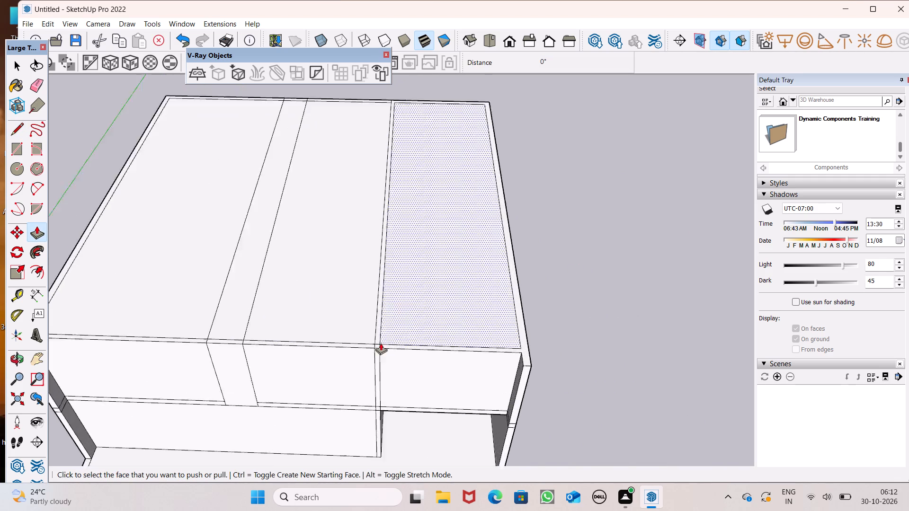
pyautogui.scroll(4, 381, 343)
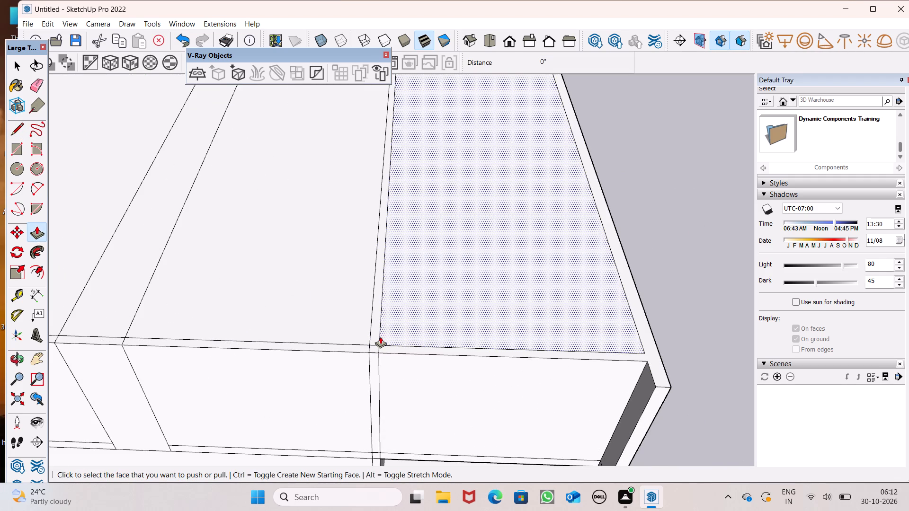
pyautogui.moveTo(380, 336); pyautogui.dragTo(380, 315)
pyautogui.hotkey('ctrl', 'z')
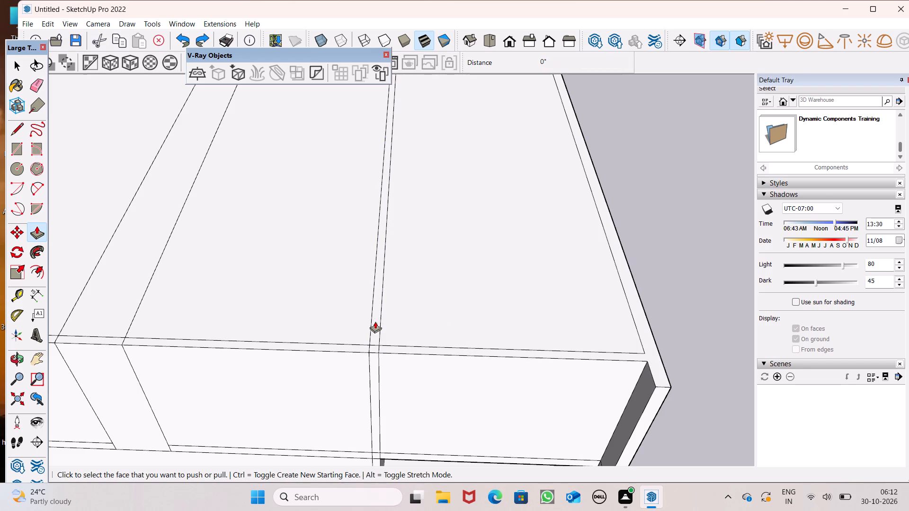
pyautogui.moveTo(378, 330); pyautogui.dragTo(378, 304)
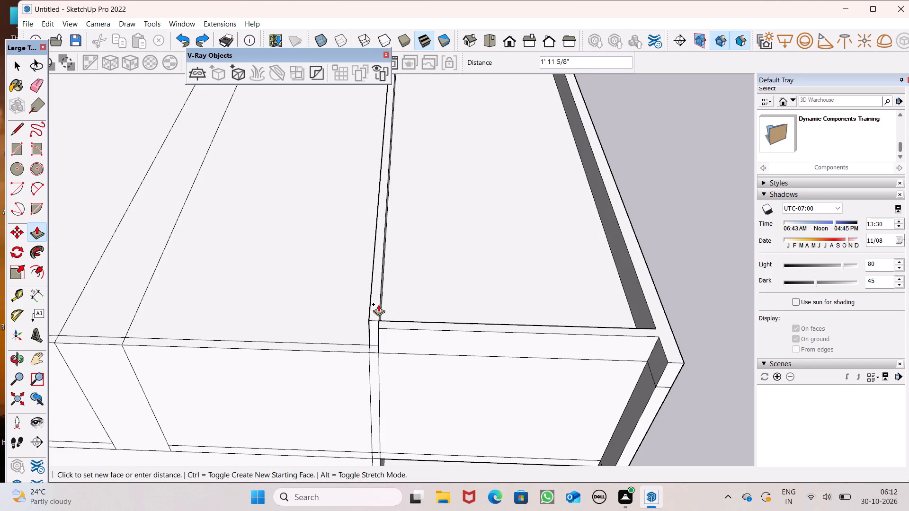
pyautogui.moveTo(378, 304); pyautogui.dragTo(372, 228)
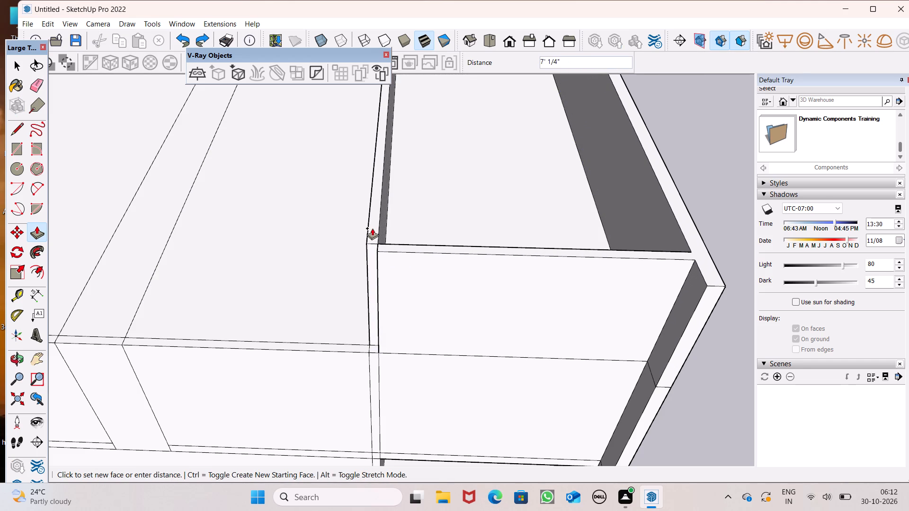
pyautogui.moveTo(372, 228); pyautogui.dragTo(372, 227)
pyautogui.press('1')
pyautogui.press('0')
pyautogui.press("'")
pyautogui.press('Return')
# Push/Pull the small leftover square at the inner wall's front corner up 10', level with the raised walls.
pyautogui.moveTo(397, 320); pyautogui.dragTo(565, 319, button='middle')
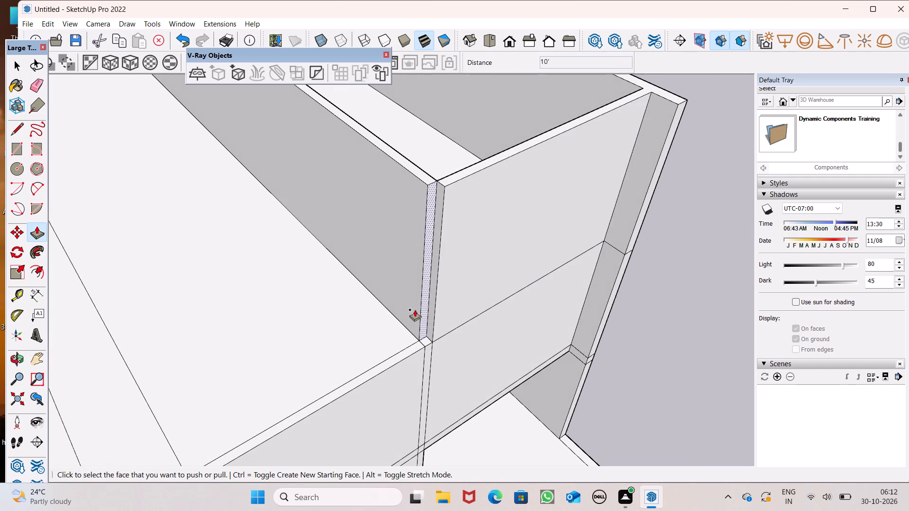
pyautogui.scroll(-1, 426, 316)
pyautogui.moveTo(428, 339); pyautogui.dragTo(435, 274)
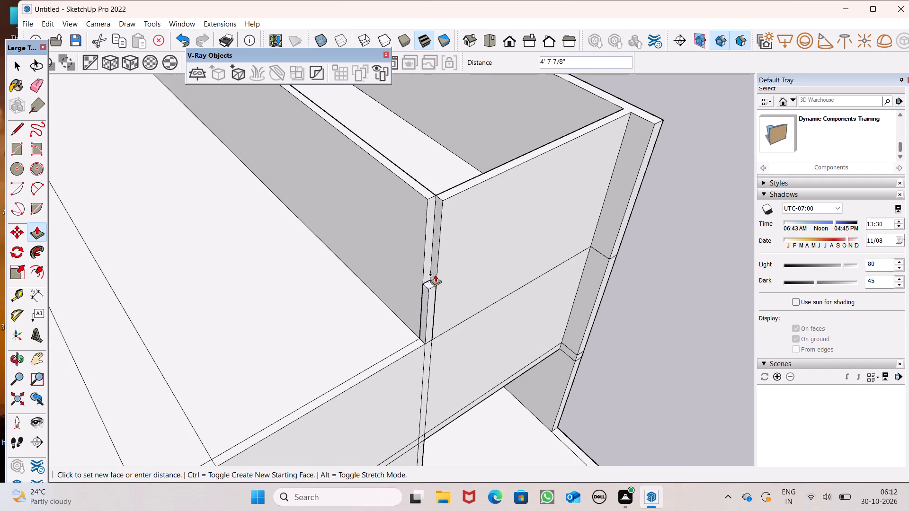
pyautogui.moveTo(435, 274); pyautogui.dragTo(438, 232)
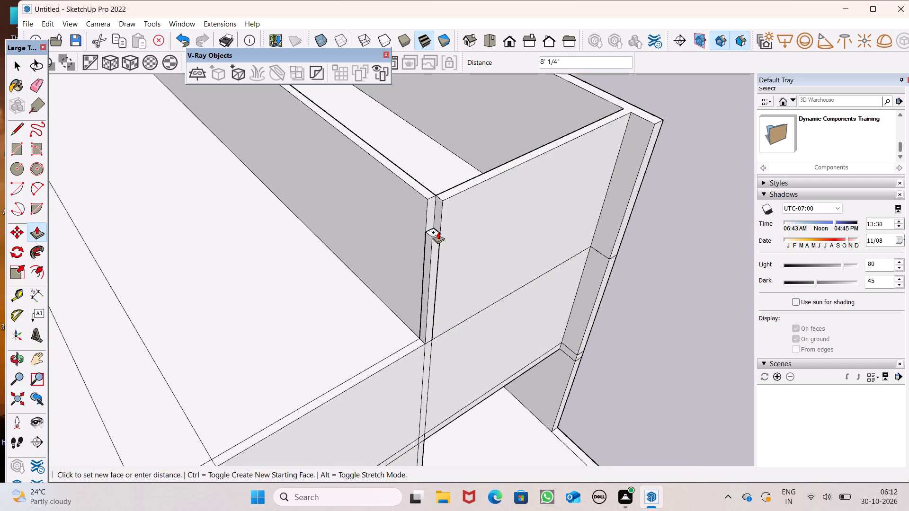
pyautogui.moveTo(438, 232); pyautogui.dragTo(442, 203)
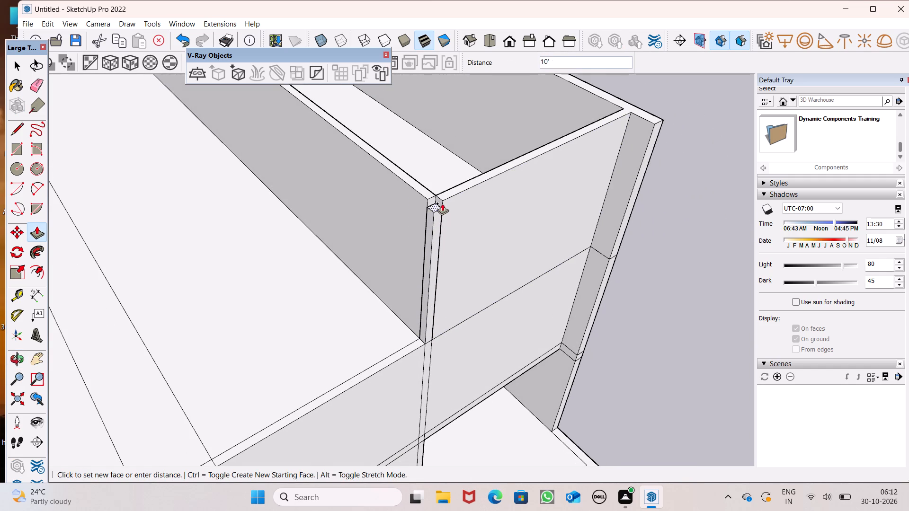
pyautogui.moveTo(442, 203); pyautogui.dragTo(452, 198)
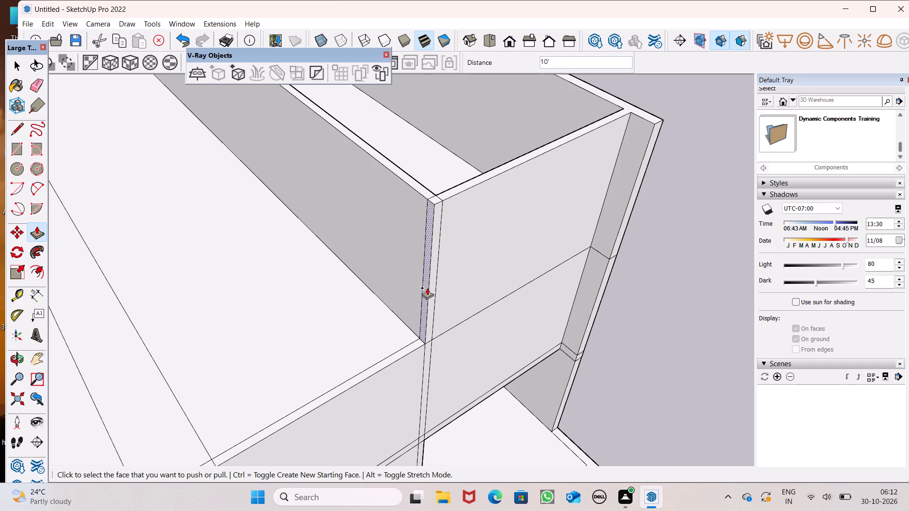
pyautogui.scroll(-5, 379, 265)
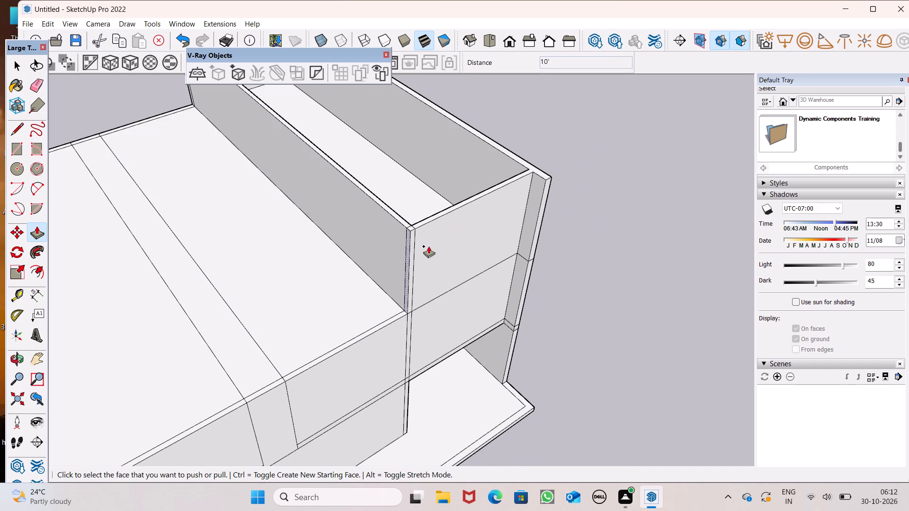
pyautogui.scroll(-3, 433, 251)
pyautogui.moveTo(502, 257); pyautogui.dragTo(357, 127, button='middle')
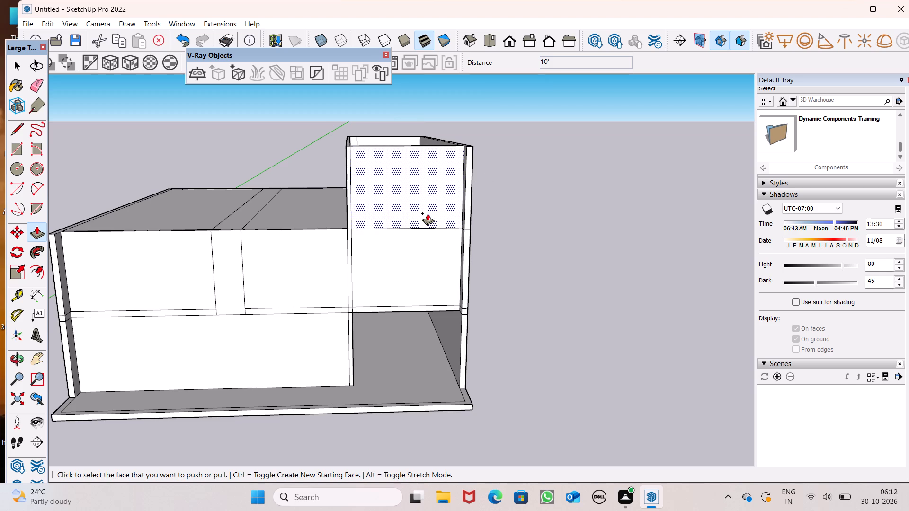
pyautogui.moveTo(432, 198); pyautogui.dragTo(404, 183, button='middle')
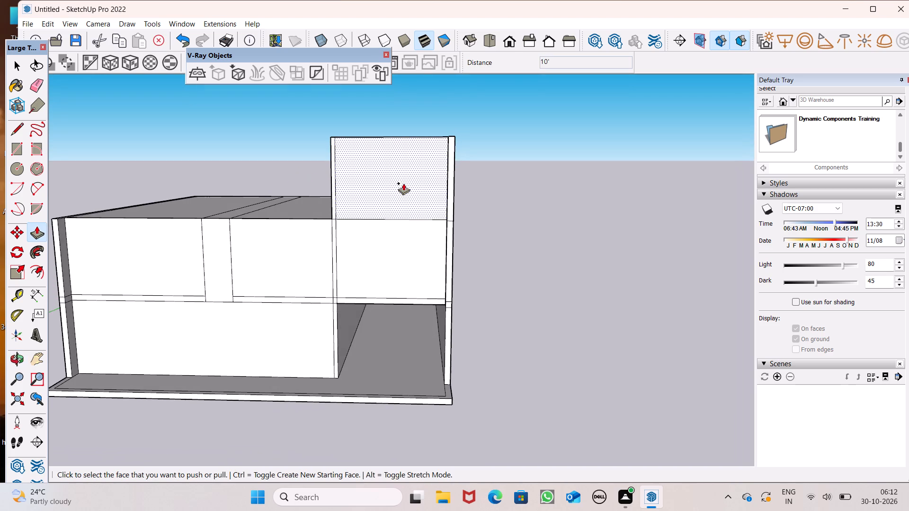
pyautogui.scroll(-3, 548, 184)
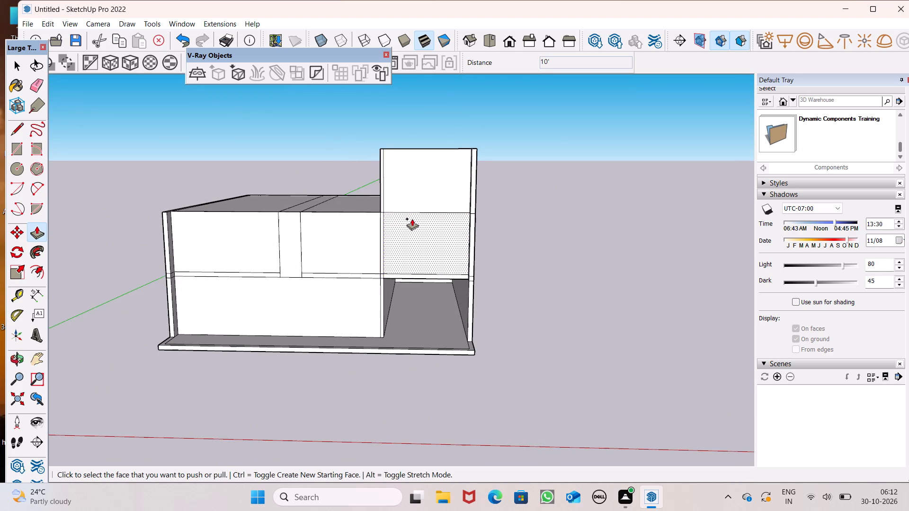
# Push/Pull the wall-top strip around the bay opposite the raised side bay up 10' to form its upper-storey walls.
pyautogui.scroll(2, 411, 219)
pyautogui.moveTo(413, 221); pyautogui.dragTo(468, 274, button='middle')
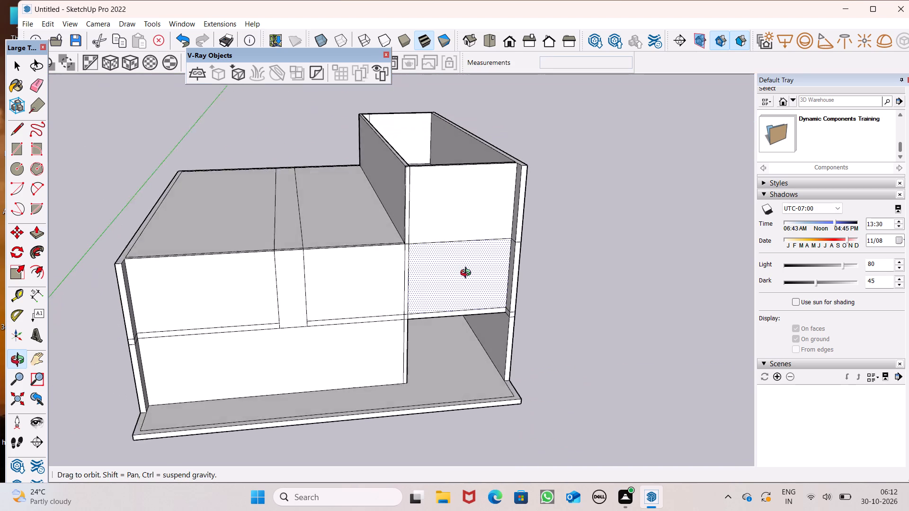
pyautogui.moveTo(468, 274); pyautogui.dragTo(469, 280, button='middle')
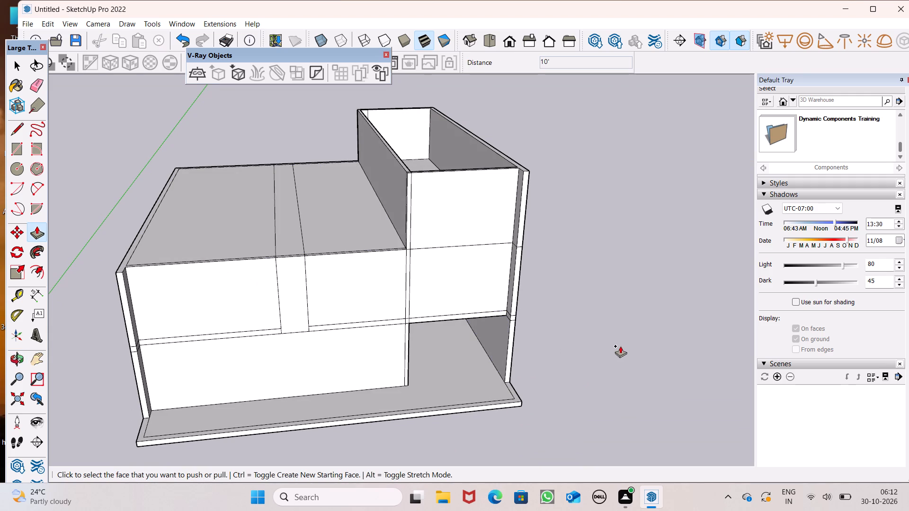
pyautogui.click(124, 266)
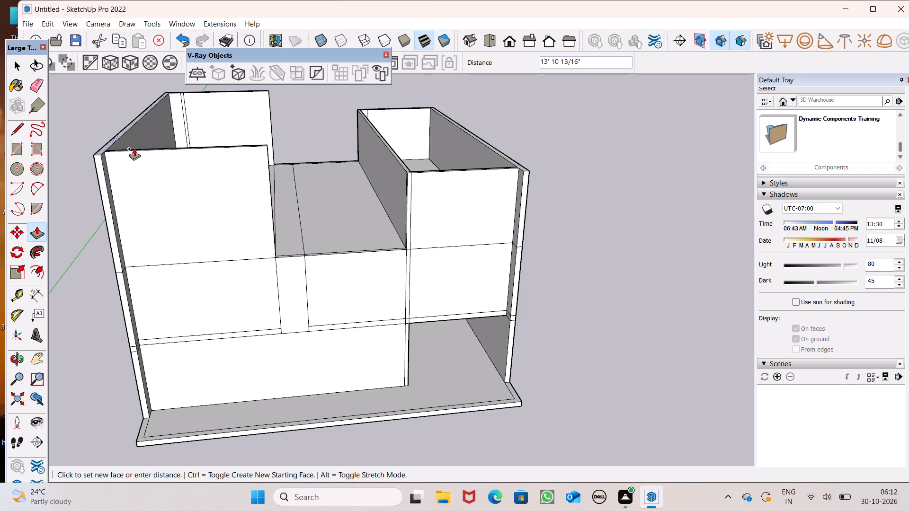
pyautogui.press('1')
pyautogui.press('0')
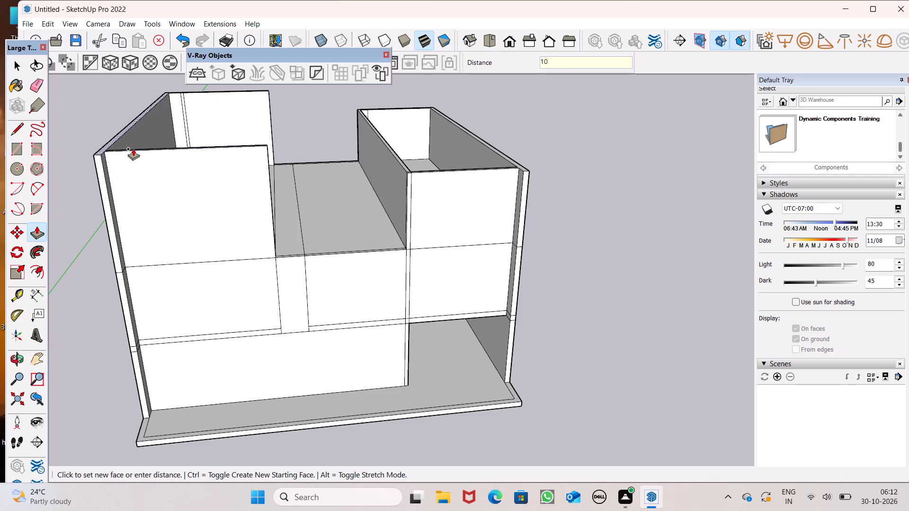
pyautogui.press("'")
pyautogui.press('Return')
# Push/Pull the short back wall-top segment beside the narrow roof strip up 10', level with the adjoining raised back wall.
pyautogui.scroll(-2, 133, 149)
pyautogui.moveTo(224, 187); pyautogui.dragTo(192, 174, button='middle')
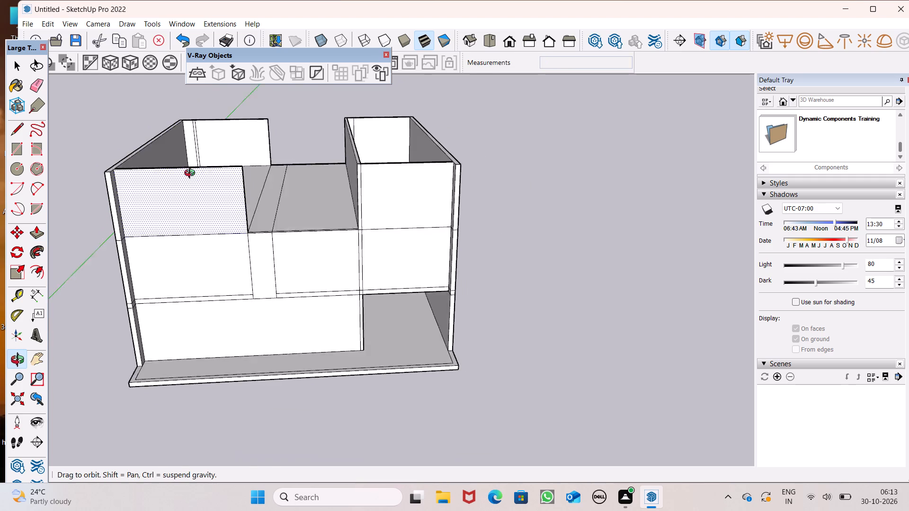
pyautogui.moveTo(192, 174); pyautogui.dragTo(196, 280, button='middle')
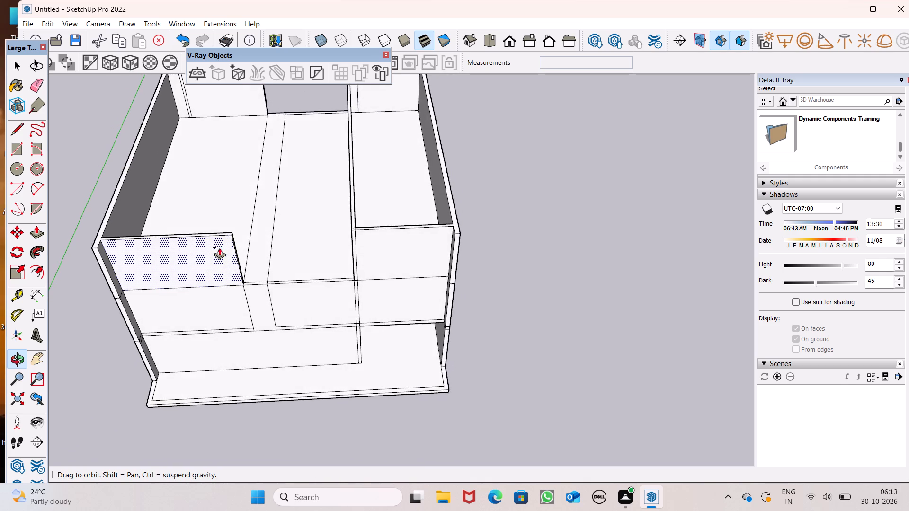
pyautogui.scroll(-5, 226, 241)
pyautogui.scroll(-2, 259, 211)
pyautogui.moveTo(260, 209); pyautogui.dragTo(288, 202, button='middle')
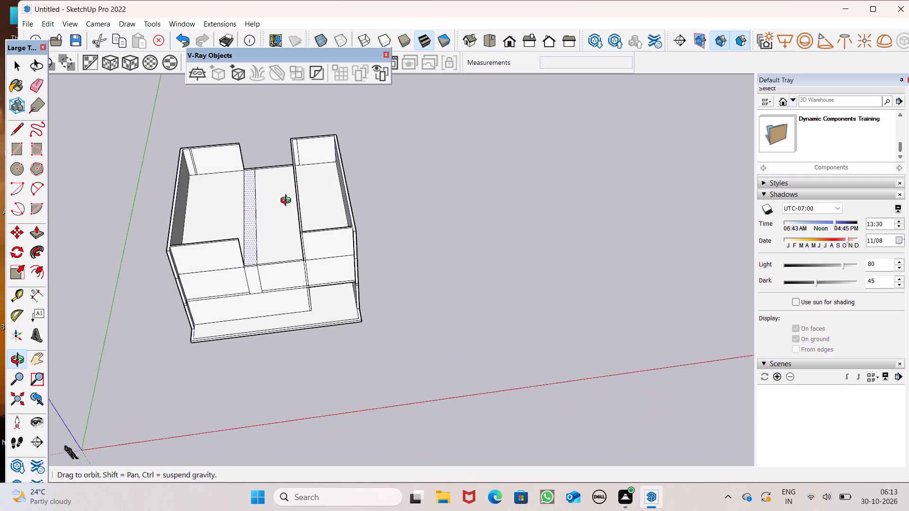
pyautogui.moveTo(288, 202); pyautogui.dragTo(301, 194, button='middle')
pyautogui.moveTo(200, 164); pyautogui.dragTo(383, 202, button='middle')
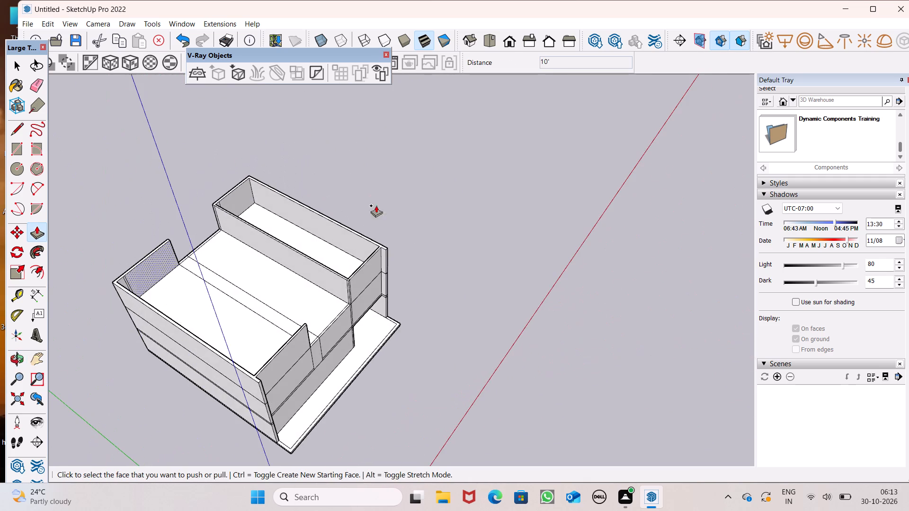
pyautogui.scroll(7, 269, 241)
pyautogui.scroll(6, 208, 215)
pyautogui.scroll(-4, 281, 196)
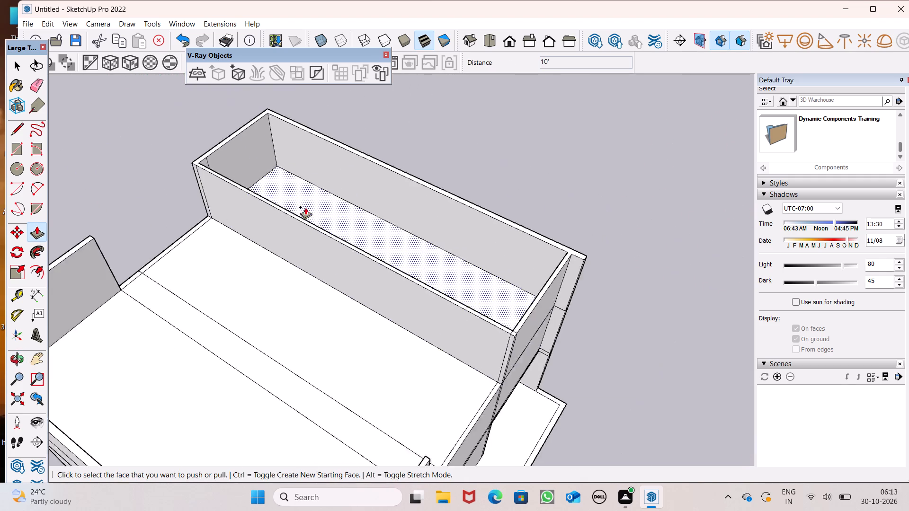
pyautogui.scroll(-9, 305, 207)
pyautogui.scroll(6, 229, 231)
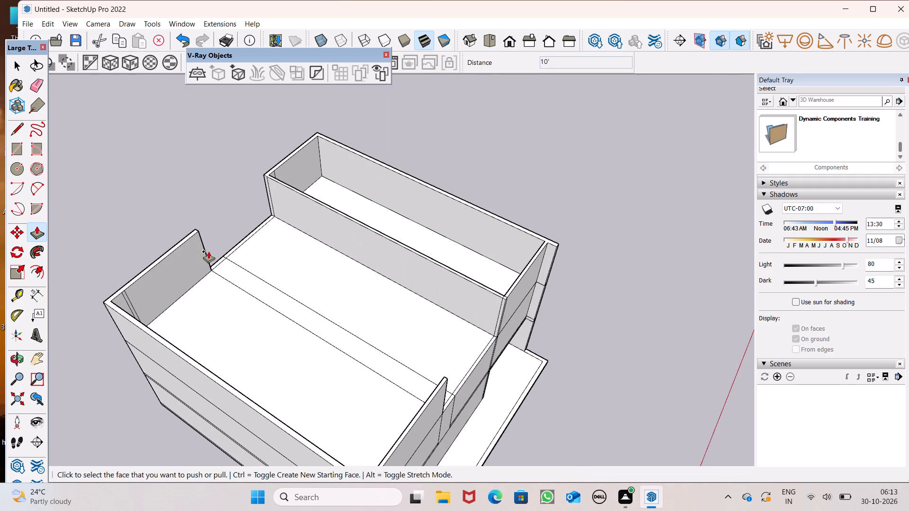
pyautogui.scroll(7, 208, 252)
pyautogui.moveTo(216, 265); pyautogui.dragTo(200, 236)
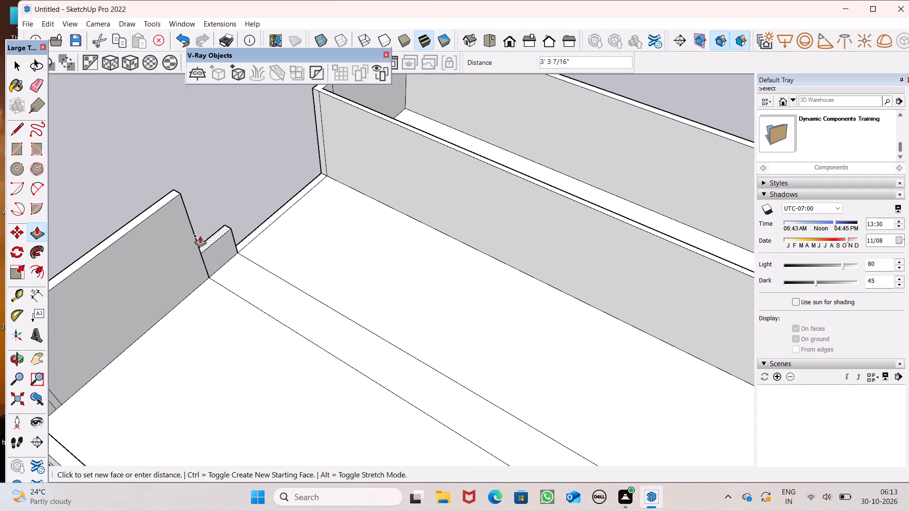
pyautogui.moveTo(200, 236); pyautogui.dragTo(179, 198)
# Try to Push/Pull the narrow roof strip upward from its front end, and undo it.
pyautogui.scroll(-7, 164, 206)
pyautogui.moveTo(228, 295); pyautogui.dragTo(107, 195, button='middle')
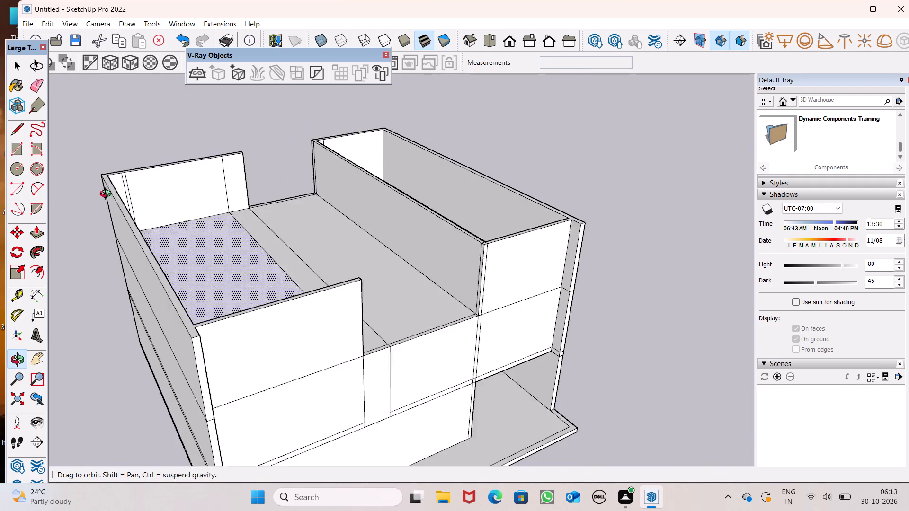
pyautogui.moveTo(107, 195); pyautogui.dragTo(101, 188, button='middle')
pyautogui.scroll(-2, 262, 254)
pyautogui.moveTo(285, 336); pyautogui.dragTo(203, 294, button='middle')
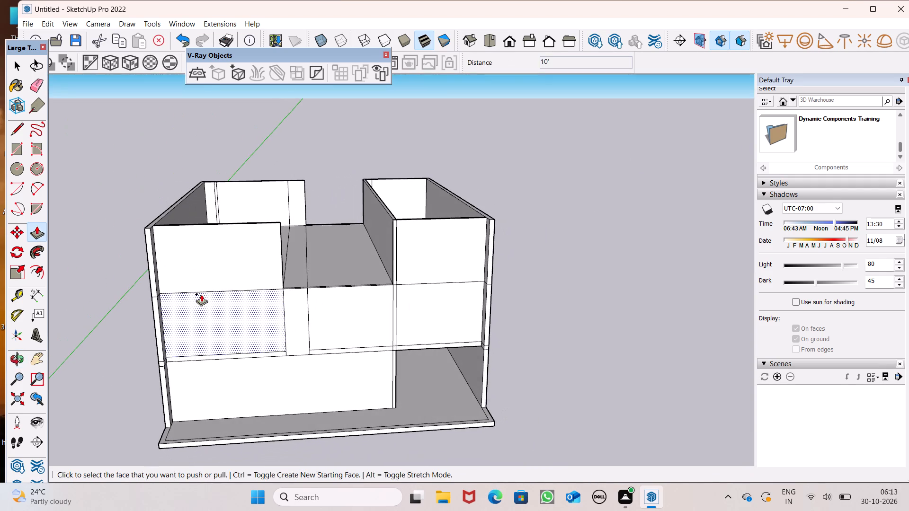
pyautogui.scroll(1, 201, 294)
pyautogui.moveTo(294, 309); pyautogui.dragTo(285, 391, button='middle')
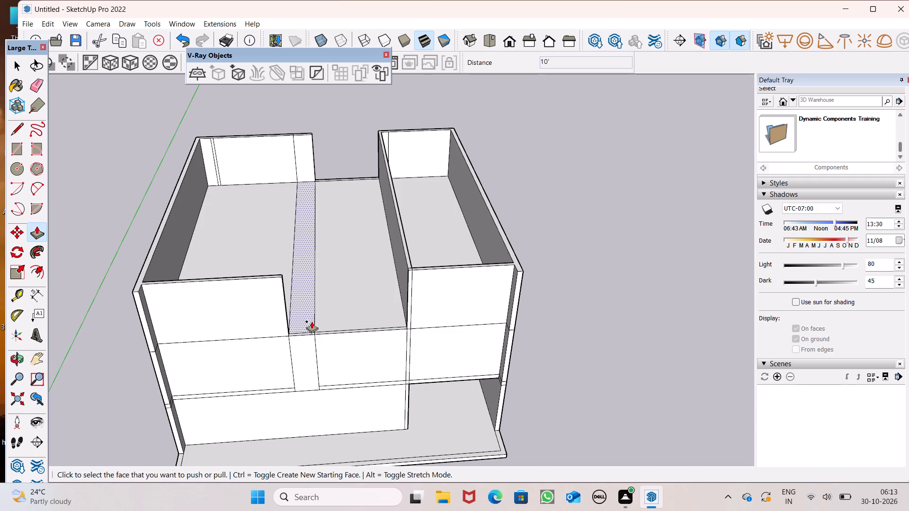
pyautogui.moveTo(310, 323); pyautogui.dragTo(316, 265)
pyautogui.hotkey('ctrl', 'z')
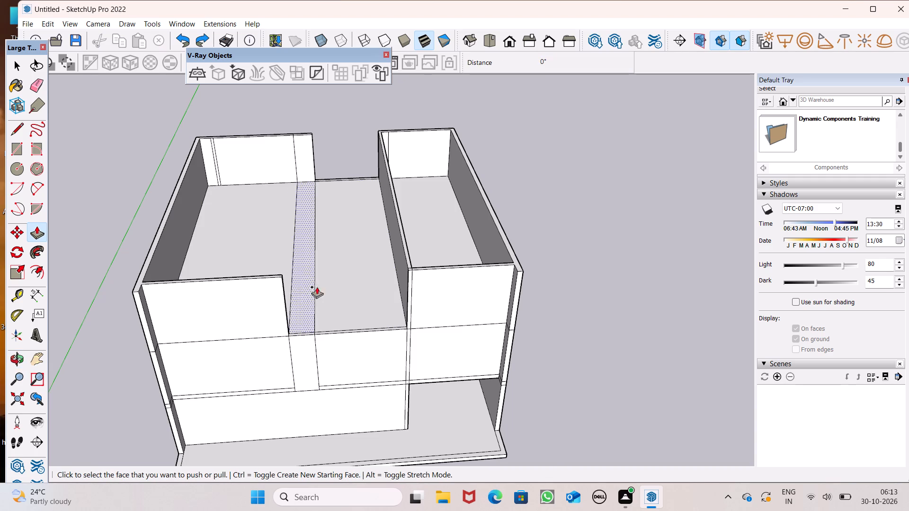
# Erase the short edge separating the narrow roof strip from the front wall's top.
pyautogui.click(36, 83)
pyautogui.scroll(6, 293, 276)
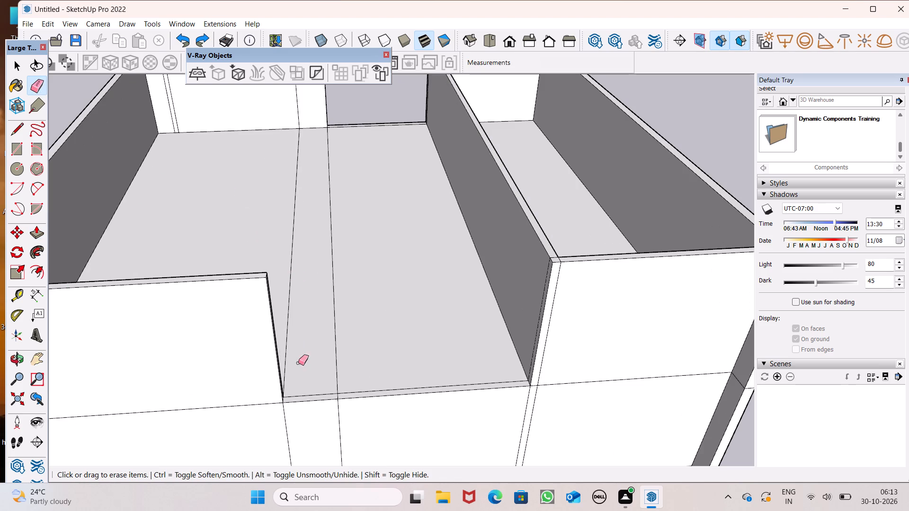
pyautogui.moveTo(308, 392); pyautogui.dragTo(309, 397)
pyautogui.scroll(-4, 296, 268)
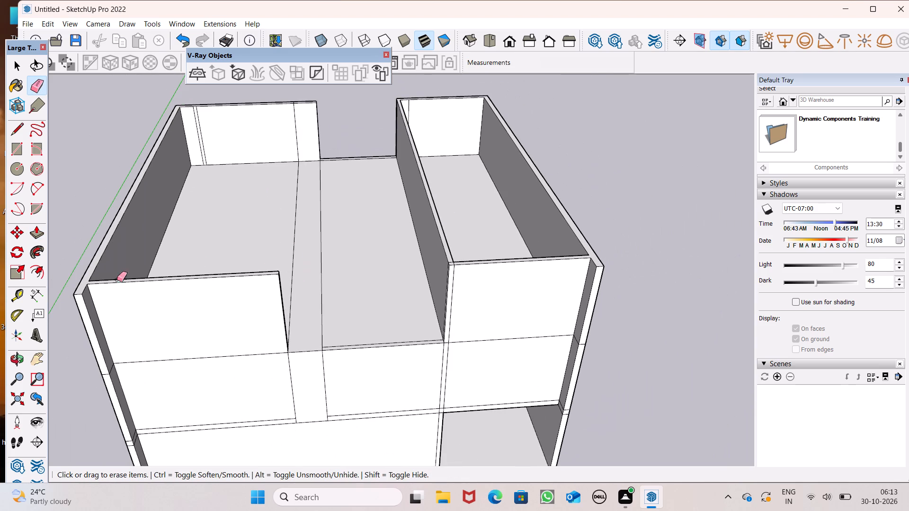
# Push/Pull the joined narrow roof strip up 10', level with the raised walls beside it.
pyautogui.click(36, 235)
pyautogui.scroll(-4, 186, 246)
pyautogui.moveTo(295, 271); pyautogui.dragTo(285, 175, button='middle')
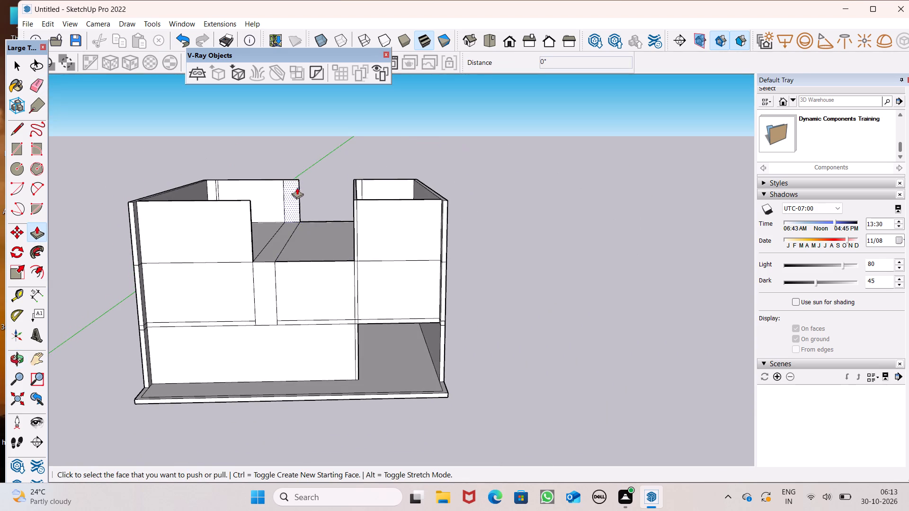
pyautogui.moveTo(267, 258); pyautogui.dragTo(267, 247)
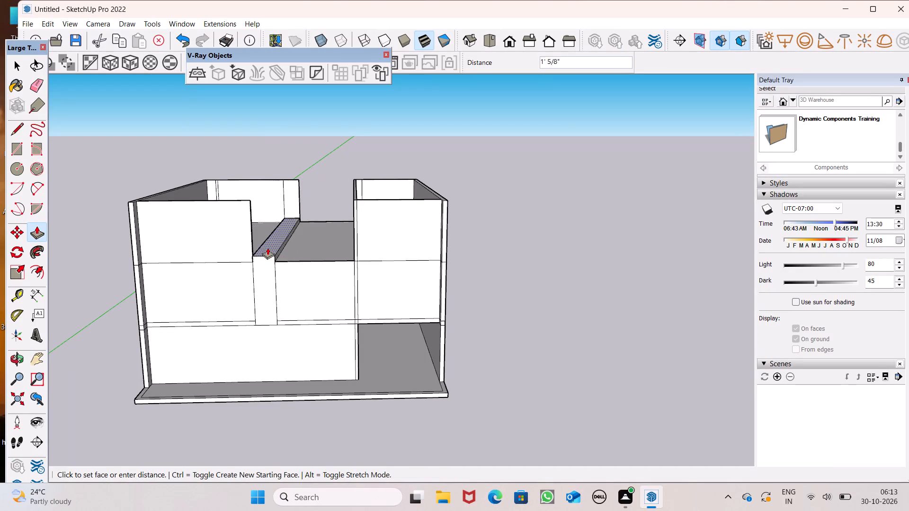
pyautogui.moveTo(267, 247); pyautogui.dragTo(249, 200)
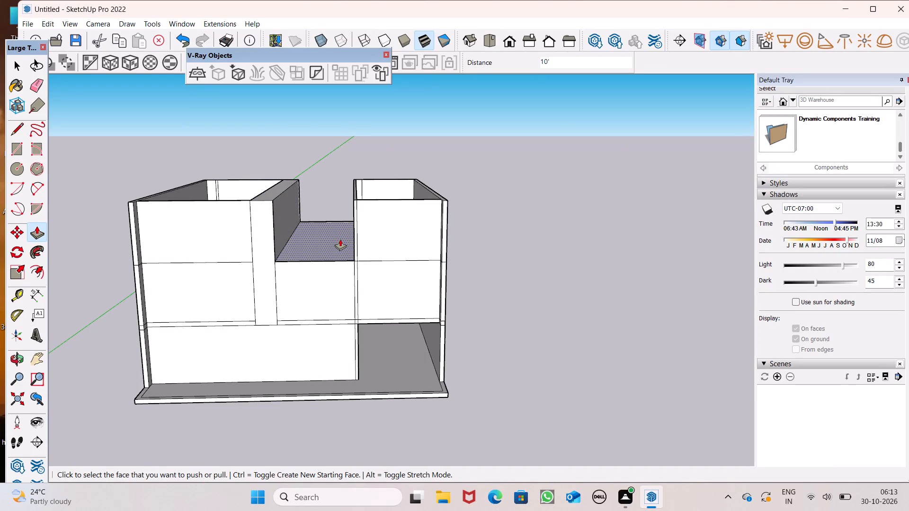
# Draw a 6" line across the top of the side bay's inner wall, part-way back from the front.
pyautogui.moveTo(348, 271); pyautogui.dragTo(303, 315, button='middle')
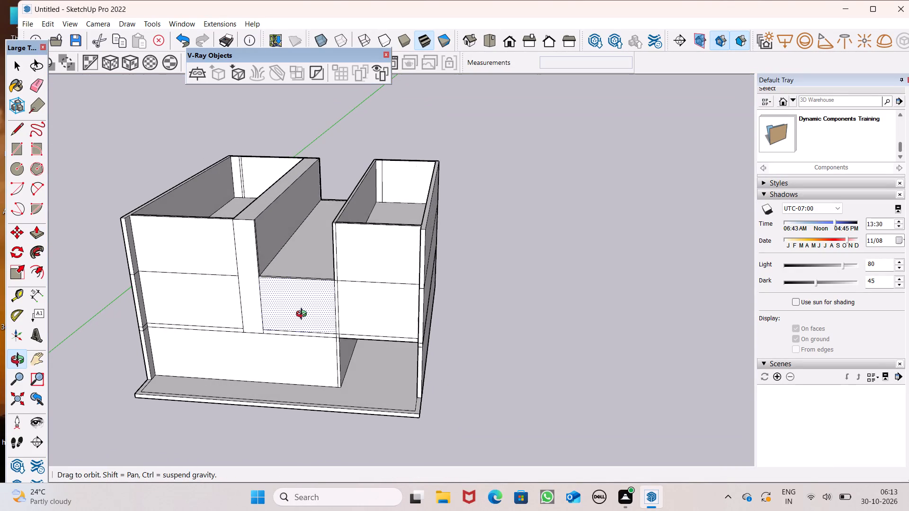
pyautogui.moveTo(303, 315); pyautogui.dragTo(312, 292, button='middle')
pyautogui.moveTo(312, 291); pyautogui.dragTo(293, 348, button='middle')
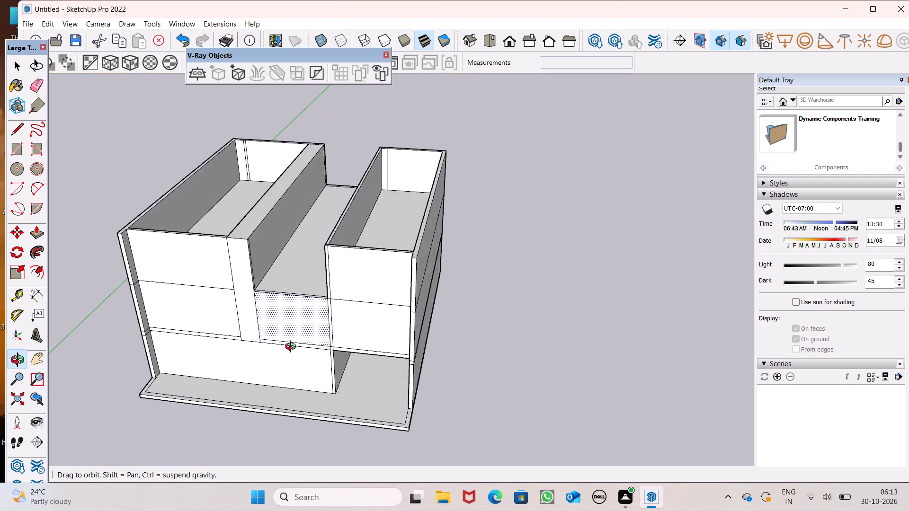
pyautogui.moveTo(293, 348); pyautogui.dragTo(326, 384, button='middle')
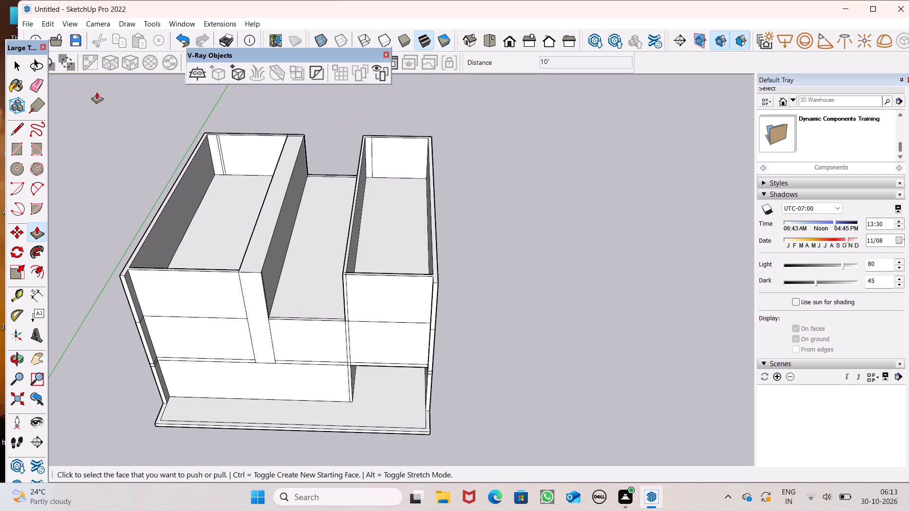
pyautogui.click(22, 128)
pyautogui.moveTo(180, 127); pyautogui.dragTo(152, 140, button='middle')
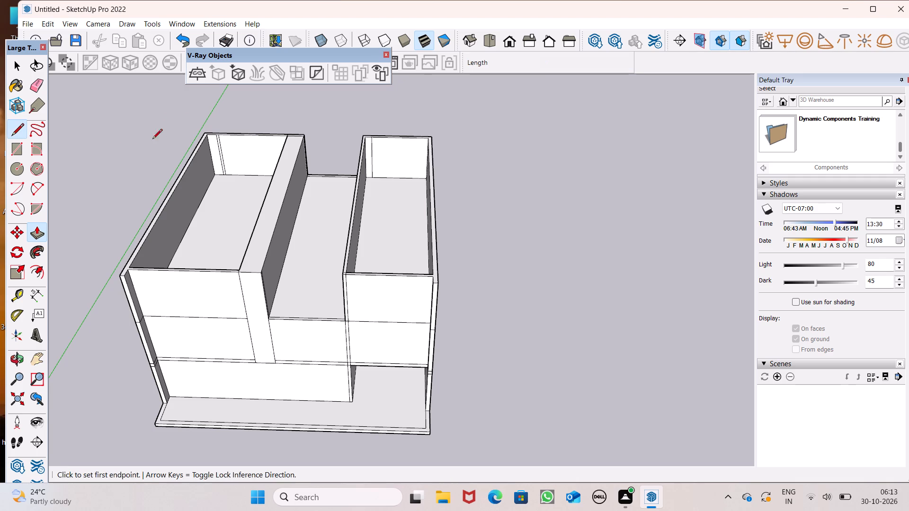
pyautogui.moveTo(152, 140); pyautogui.dragTo(86, 147, button='middle')
pyautogui.scroll(3, 398, 213)
pyautogui.scroll(-3, 389, 220)
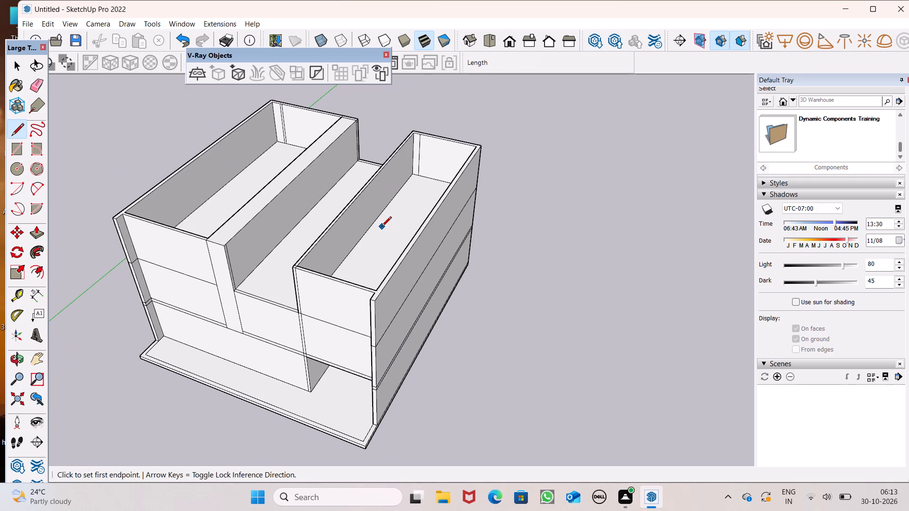
pyautogui.moveTo(372, 273); pyautogui.dragTo(296, 295, button='middle')
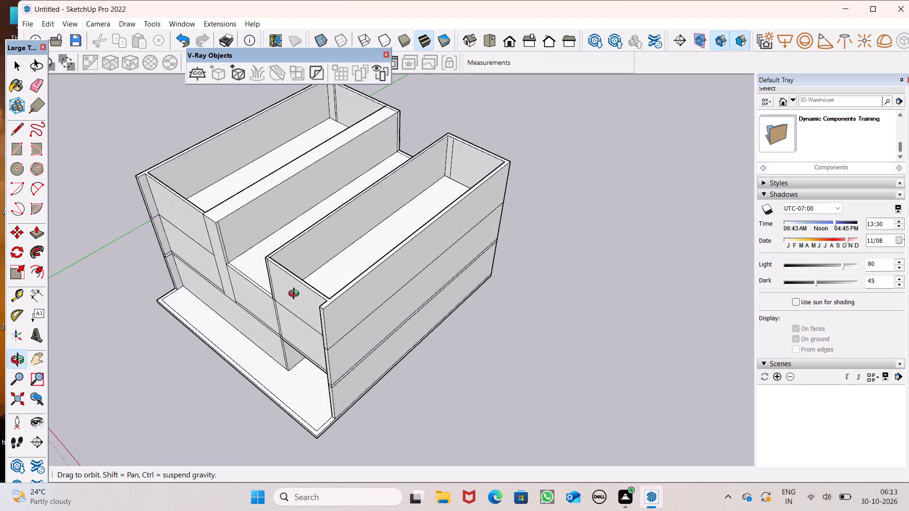
pyautogui.moveTo(296, 295); pyautogui.dragTo(282, 295, button='middle')
pyautogui.scroll(13, 318, 250)
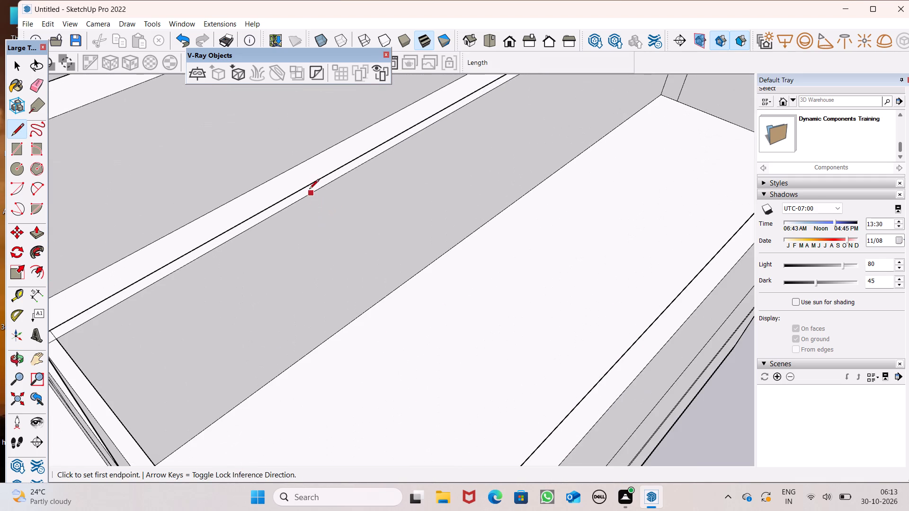
pyautogui.click(309, 186)
pyautogui.click(314, 193)
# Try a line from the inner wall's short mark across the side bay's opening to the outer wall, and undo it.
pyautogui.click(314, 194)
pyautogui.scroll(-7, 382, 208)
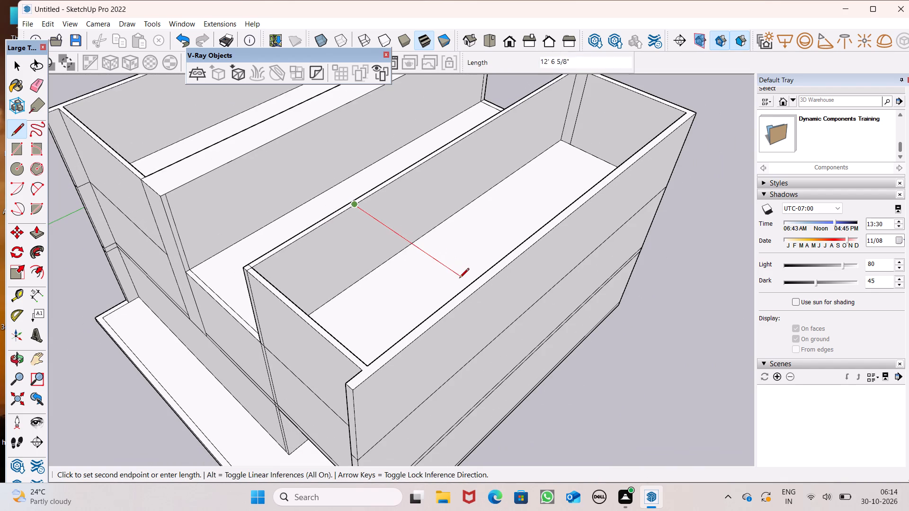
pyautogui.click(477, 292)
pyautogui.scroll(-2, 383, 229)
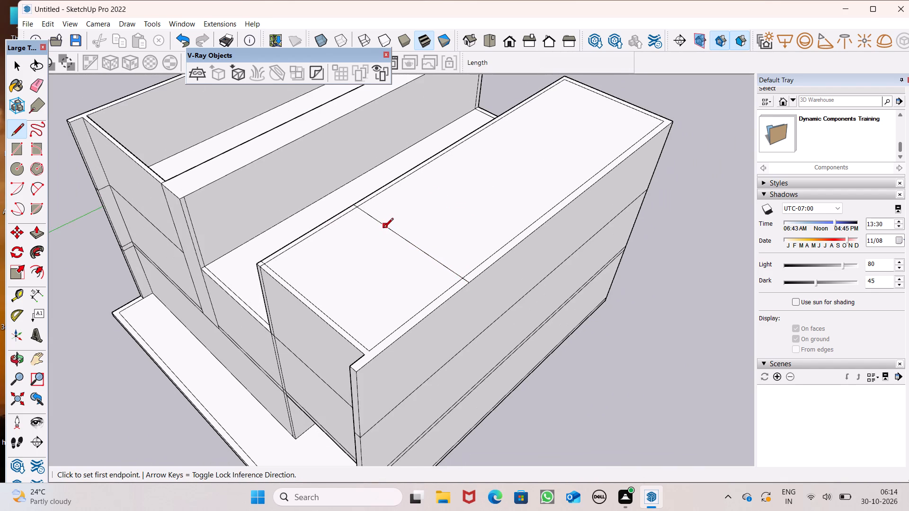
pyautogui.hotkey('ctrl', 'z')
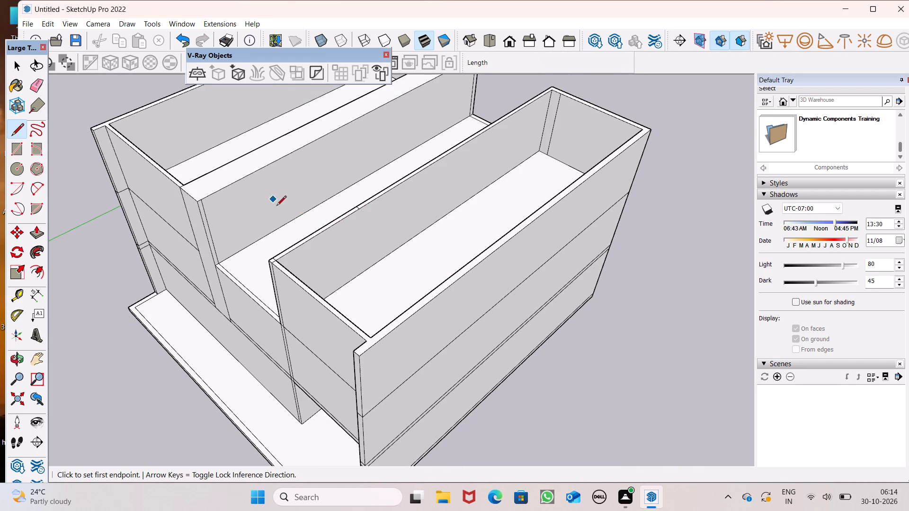
# Draw a short line across the top of the side bay's outer wall, directly opposite the inner wall's mark.
pyautogui.click(453, 273)
pyautogui.click(460, 277)
pyautogui.press('space')
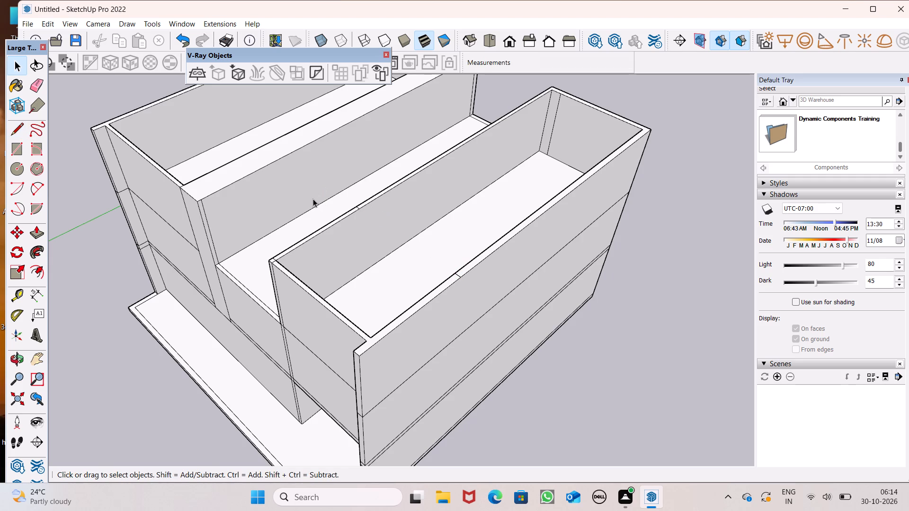
# Draw a 10' vertical line from the inner wall's top mark down its bay-side face to the floor.
pyautogui.scroll(-3, 374, 219)
pyautogui.moveTo(458, 249); pyautogui.dragTo(286, 267, button='middle')
pyautogui.scroll(1, 458, 249)
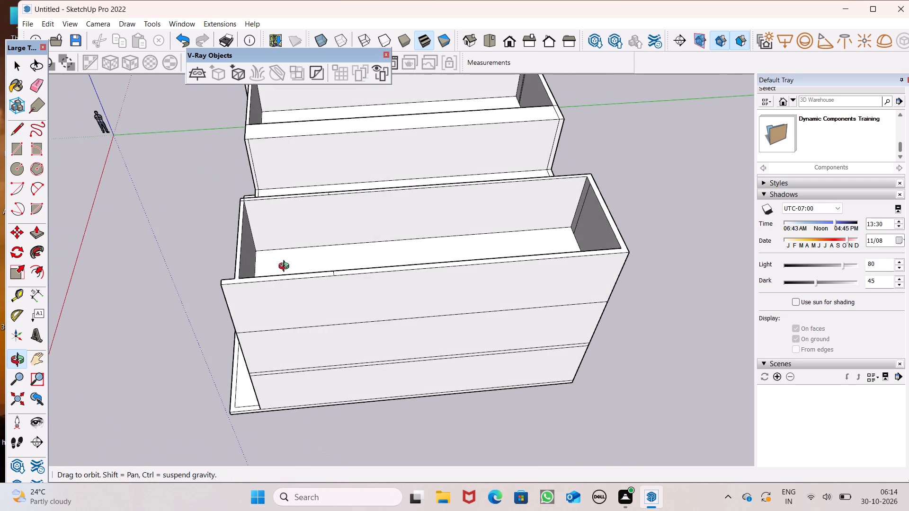
pyautogui.moveTo(286, 267); pyautogui.dragTo(355, 241, button='middle')
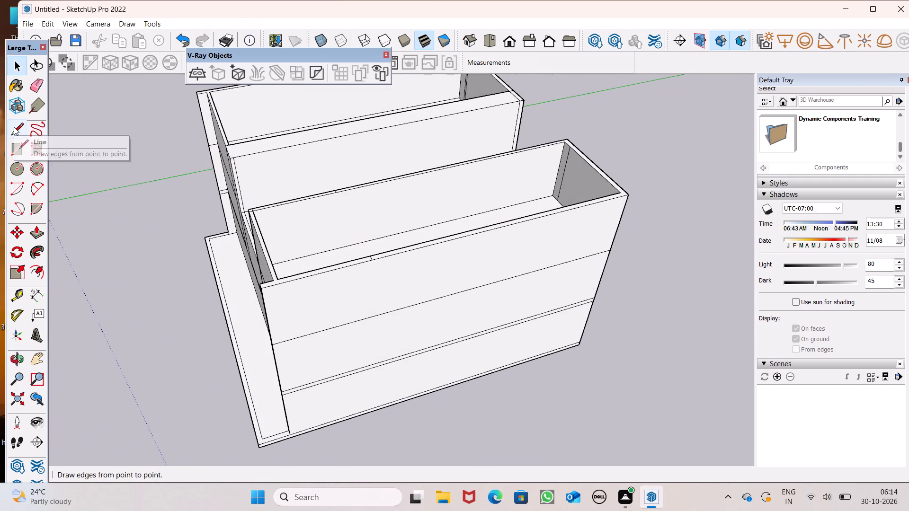
pyautogui.click(14, 127)
pyautogui.scroll(6, 330, 190)
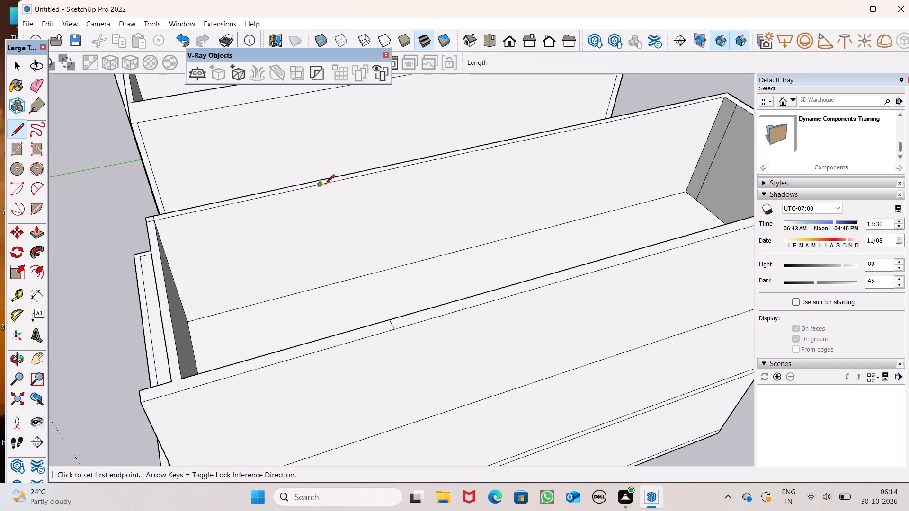
pyautogui.click(322, 186)
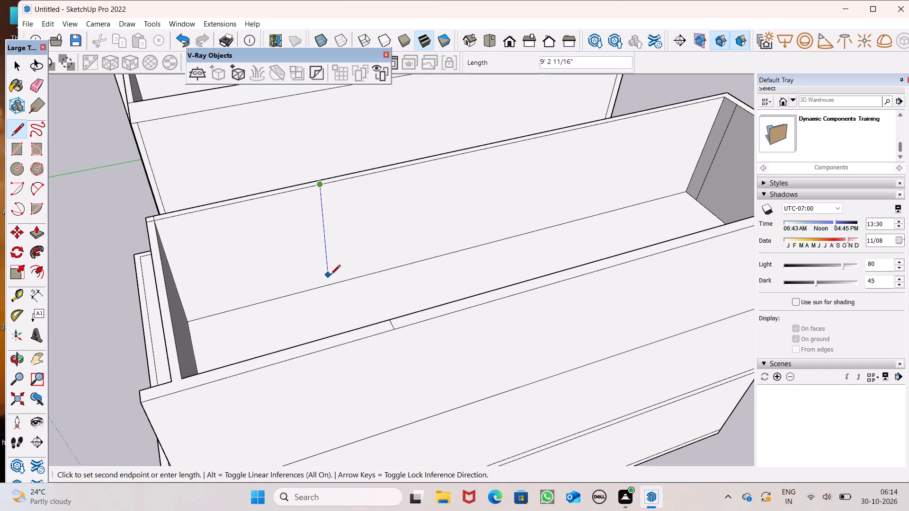
pyautogui.click(330, 287)
# Draw a matching line from the outer wall's top mark down its bay-side face to the floor edge.
pyautogui.moveTo(192, 275); pyautogui.dragTo(198, 284, button='middle')
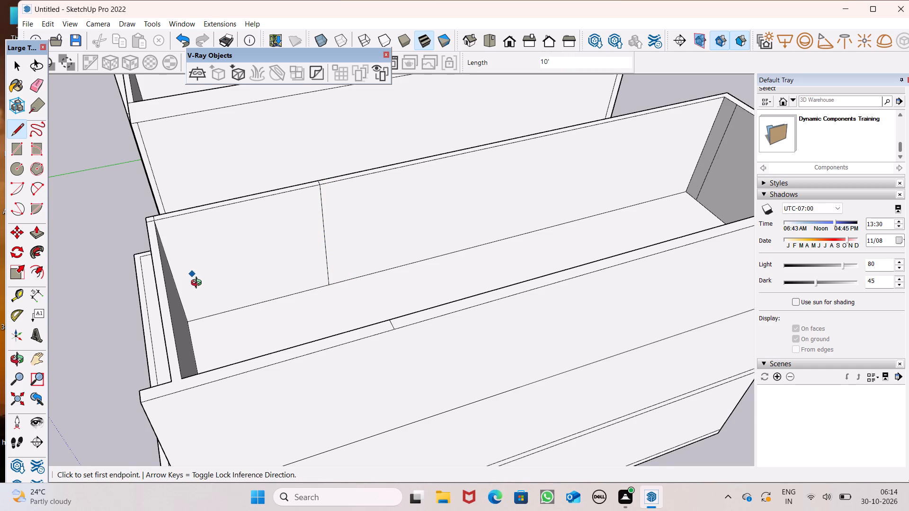
pyautogui.moveTo(198, 284); pyautogui.dragTo(702, 212, button='middle')
pyautogui.scroll(1, 467, 226)
pyautogui.scroll(-6, 441, 252)
pyautogui.scroll(4, 504, 187)
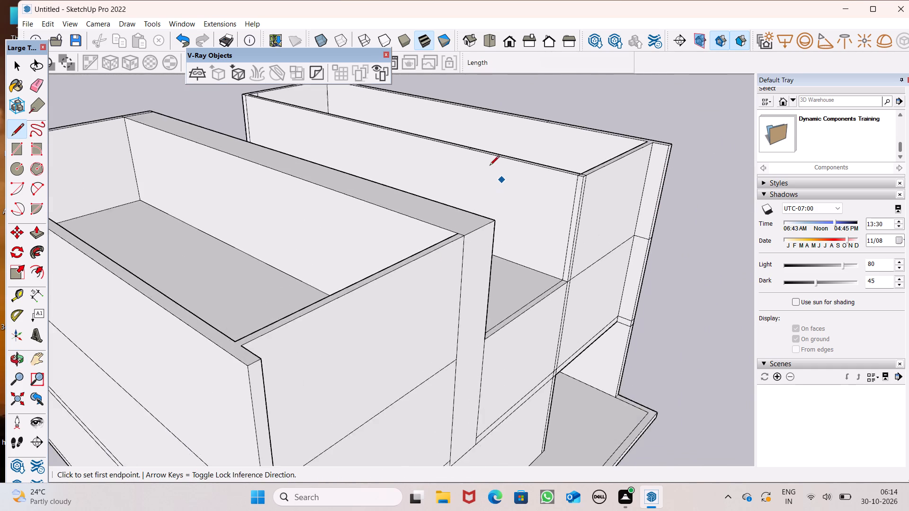
pyautogui.scroll(4, 490, 166)
pyautogui.moveTo(565, 143); pyautogui.dragTo(534, 243, button='middle')
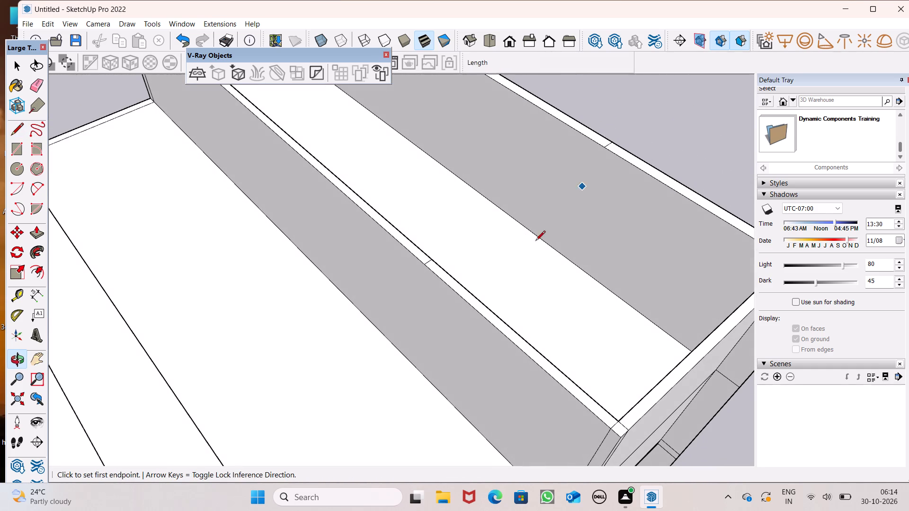
pyautogui.click(605, 147)
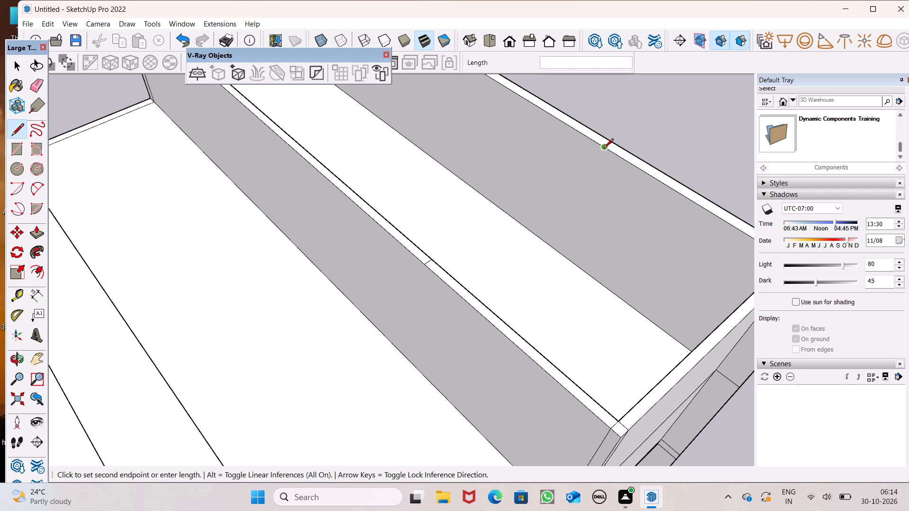
pyautogui.click(568, 261)
# Place a guide line 6" behind the vertical line on the side bay's inner wall.
pyautogui.scroll(-2, 428, 198)
pyautogui.moveTo(456, 219); pyautogui.dragTo(296, 212, button='middle')
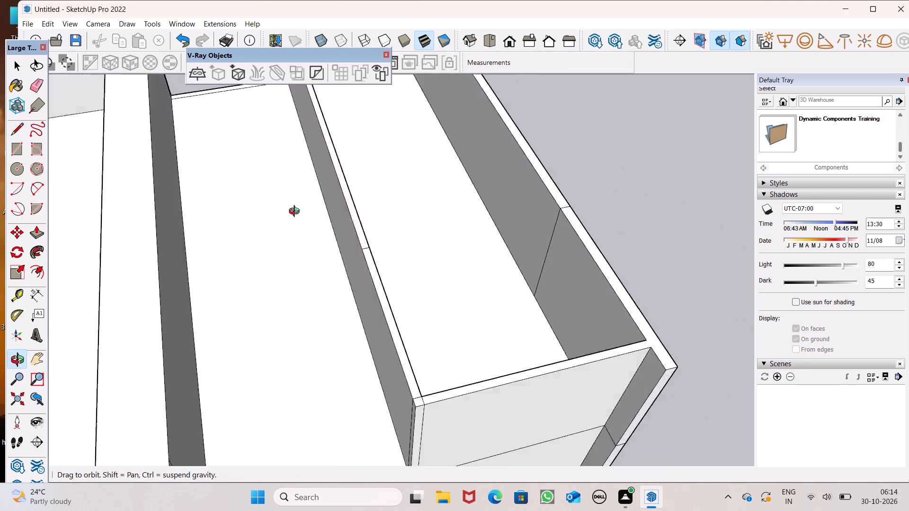
pyautogui.moveTo(296, 212); pyautogui.dragTo(178, 229, button='middle')
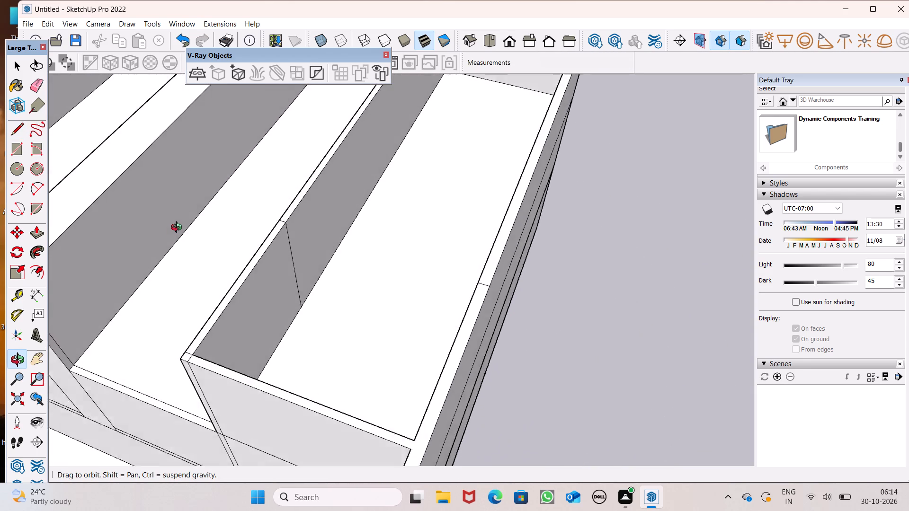
pyautogui.moveTo(178, 229); pyautogui.dragTo(173, 230, button='middle')
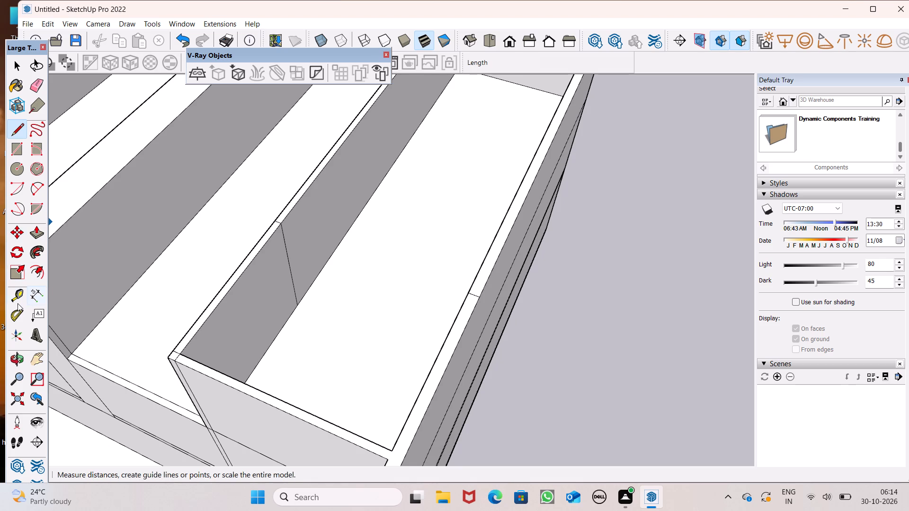
pyautogui.moveTo(16, 301); pyautogui.dragTo(18, 291)
pyautogui.moveTo(266, 247); pyautogui.dragTo(209, 268, button='middle')
pyautogui.scroll(1, 209, 268)
pyautogui.scroll(6, 306, 218)
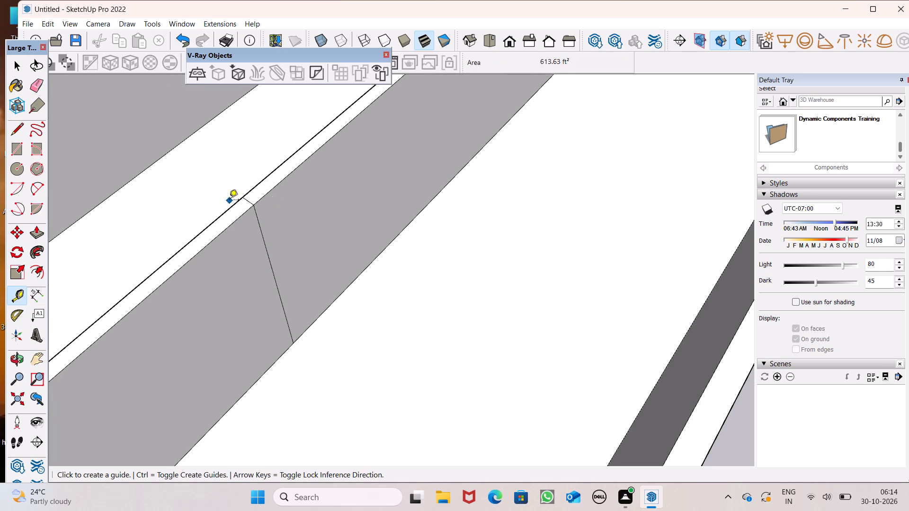
pyautogui.scroll(5, 257, 210)
pyautogui.click(259, 215)
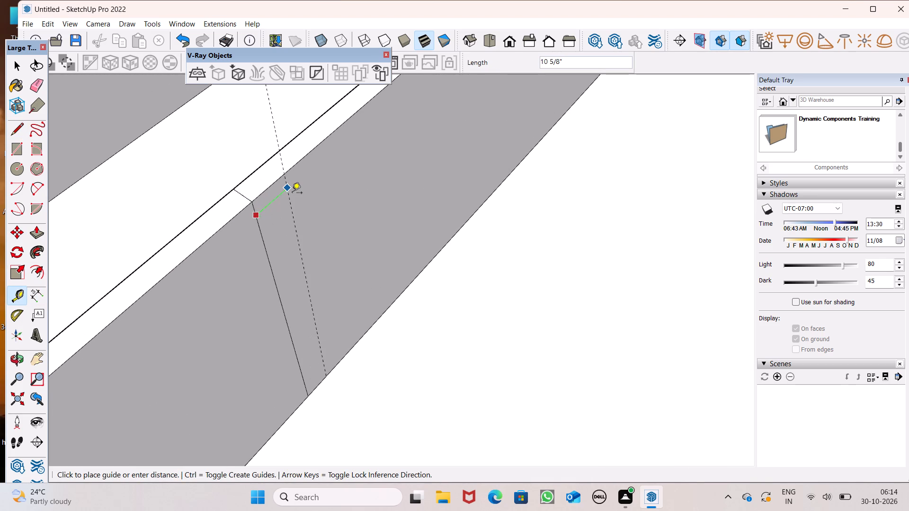
pyautogui.press('6')
pyautogui.hotkey('shift', '"')
pyautogui.press('Return')
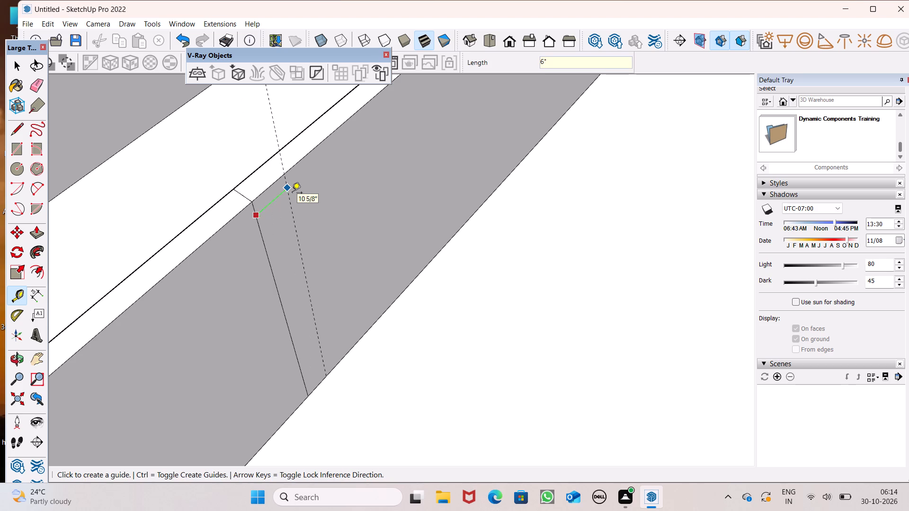
# Place a guide line 6" behind the vertical line on the side bay's outer wall.
pyautogui.scroll(-11, 245, 183)
pyautogui.moveTo(244, 275); pyautogui.dragTo(455, 262, button='middle')
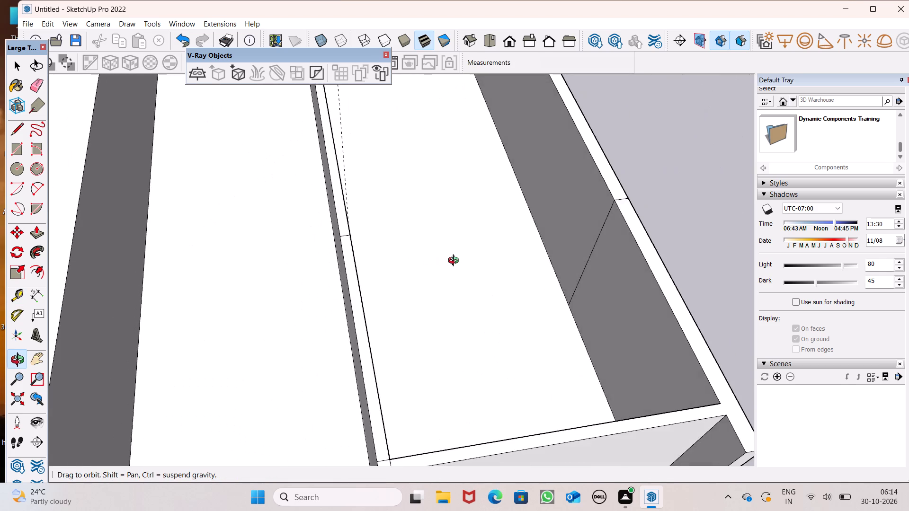
pyautogui.moveTo(455, 262); pyautogui.dragTo(590, 267, button='middle')
pyautogui.scroll(6, 600, 101)
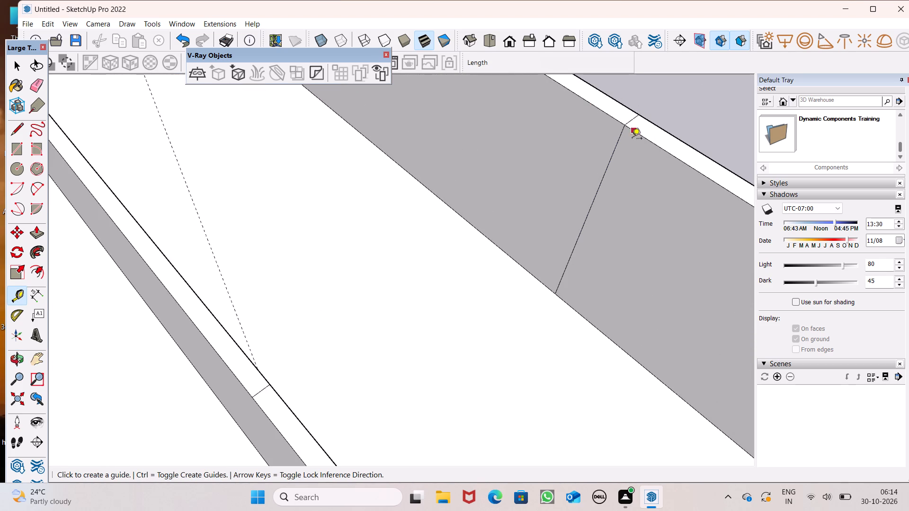
pyautogui.click(613, 162)
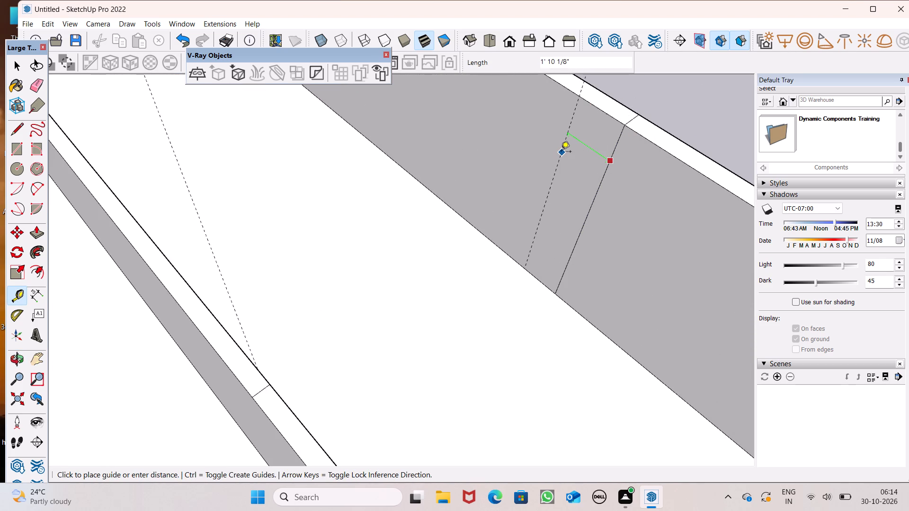
pyautogui.press('6')
pyautogui.hotkey('shift', '"')
pyautogui.press('Return')
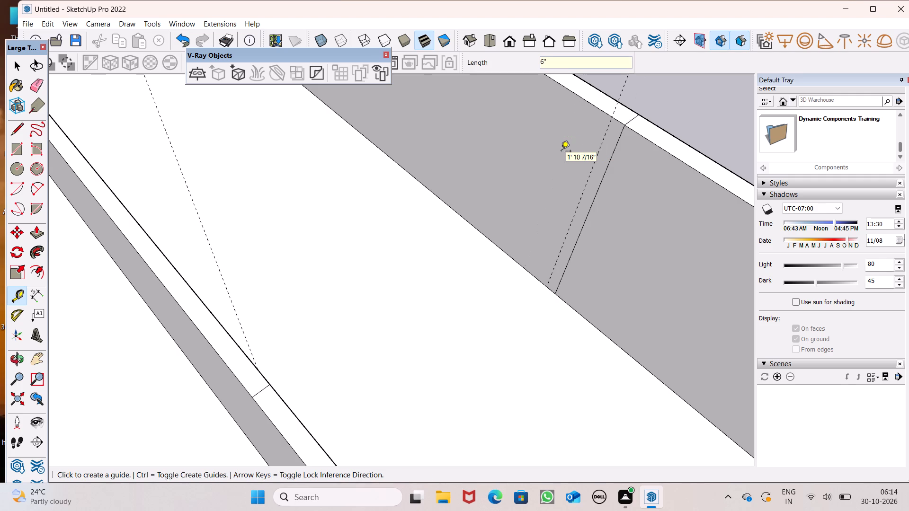
# Trace the guides on both side bay walls with 10' lines between the floor and the wall top.
pyautogui.click(19, 121)
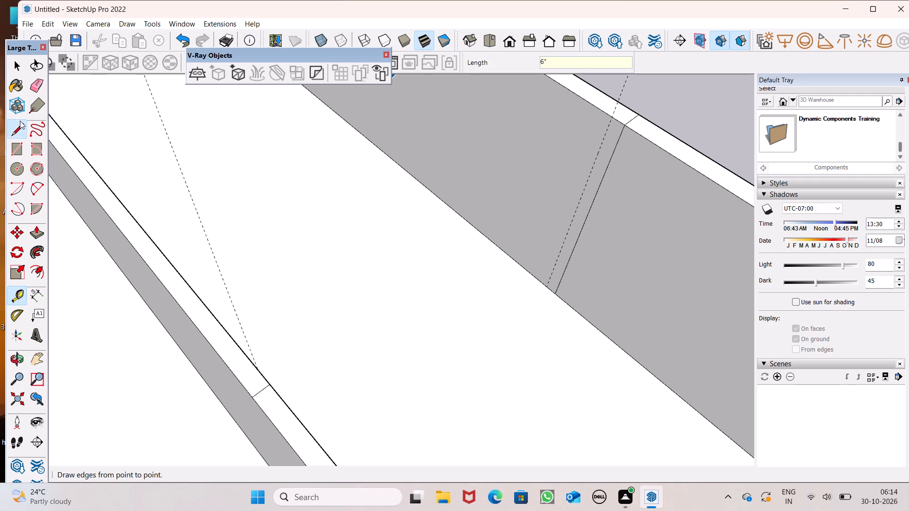
pyautogui.click(544, 285)
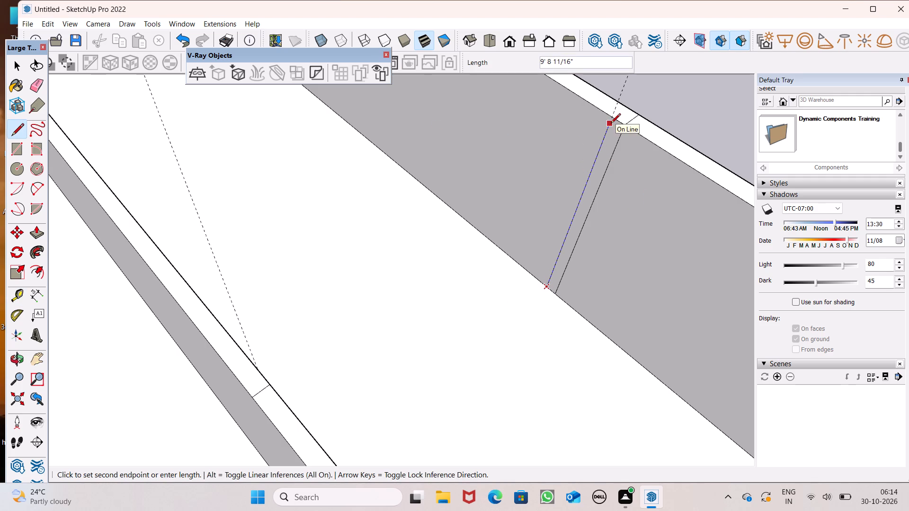
pyautogui.click(612, 113)
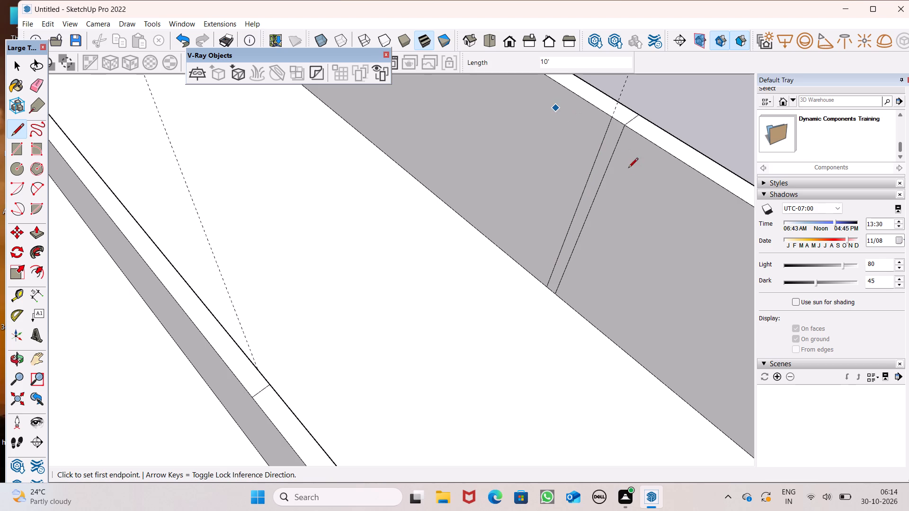
pyautogui.moveTo(629, 180); pyautogui.dragTo(289, 216, button='middle')
pyautogui.click(199, 159)
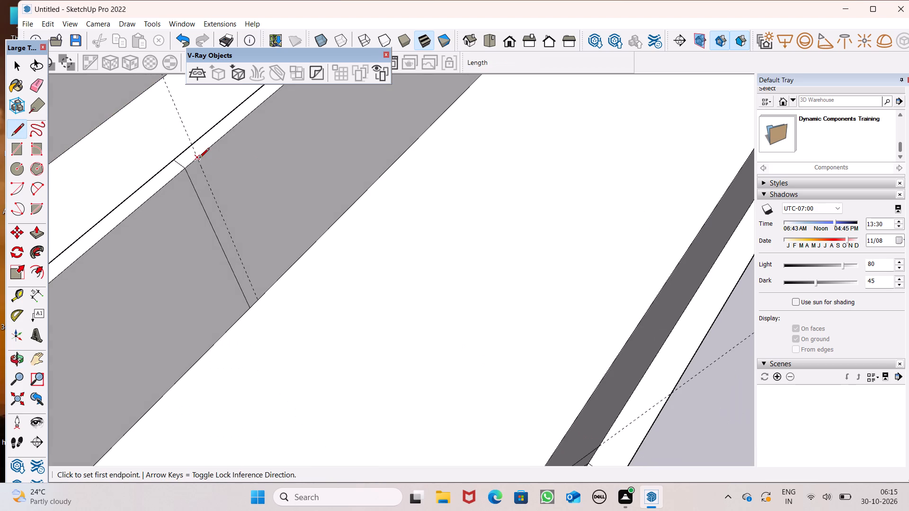
pyautogui.click(254, 296)
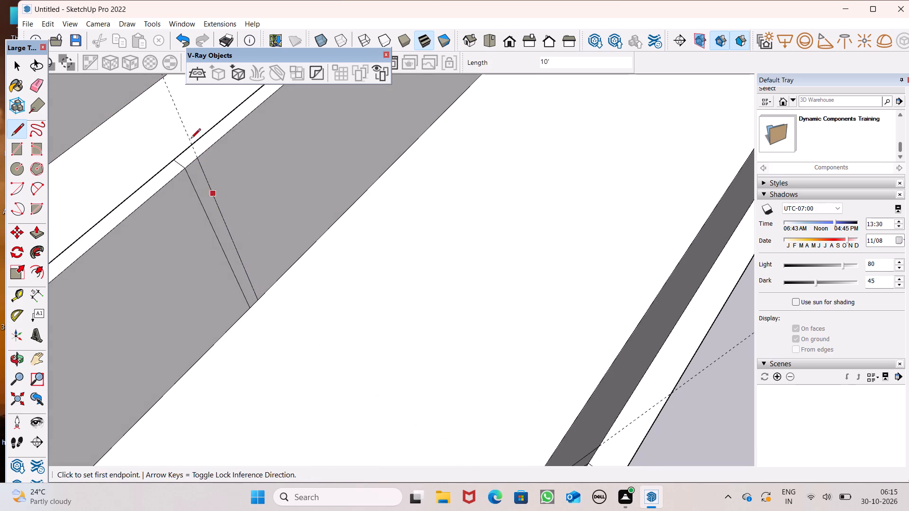
# Erase both guide lines from the side bay's walls.
pyautogui.click(38, 91)
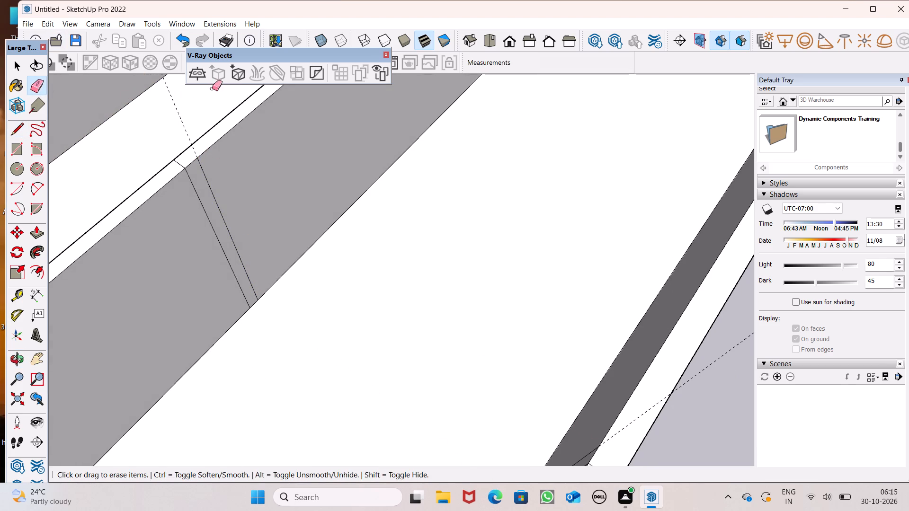
pyautogui.click(174, 104)
pyautogui.scroll(-7, 335, 150)
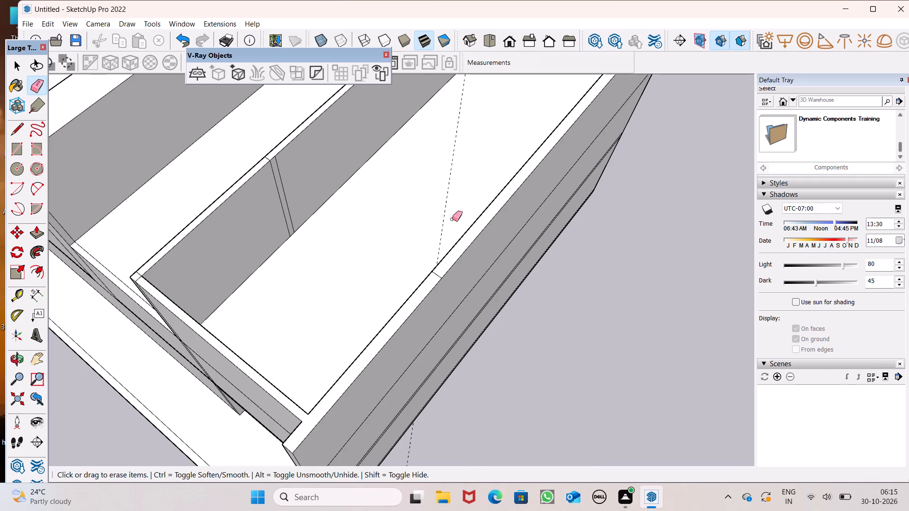
pyautogui.click(446, 216)
pyautogui.scroll(4, 187, 106)
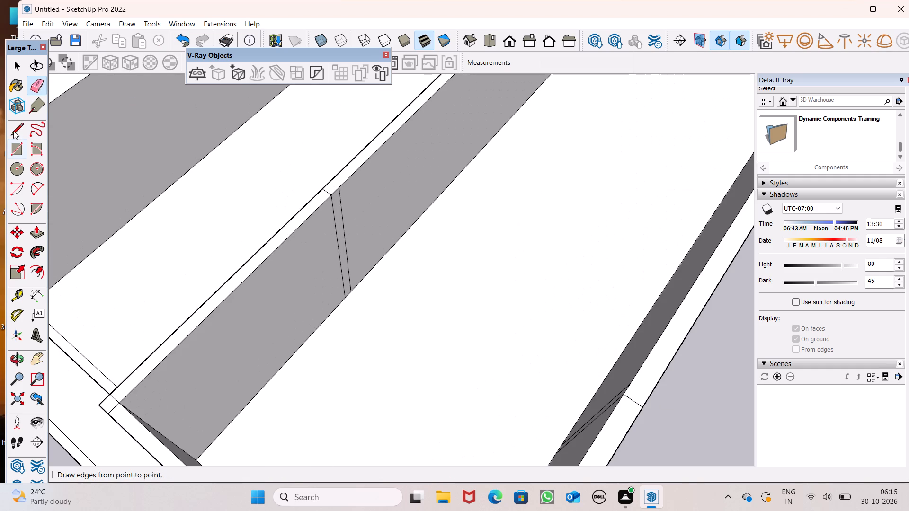
# Draw a 6" line across the inner wall's top from the upper end of its second vertical line.
pyautogui.click(13, 131)
pyautogui.scroll(-2, 180, 157)
pyautogui.scroll(7, 252, 166)
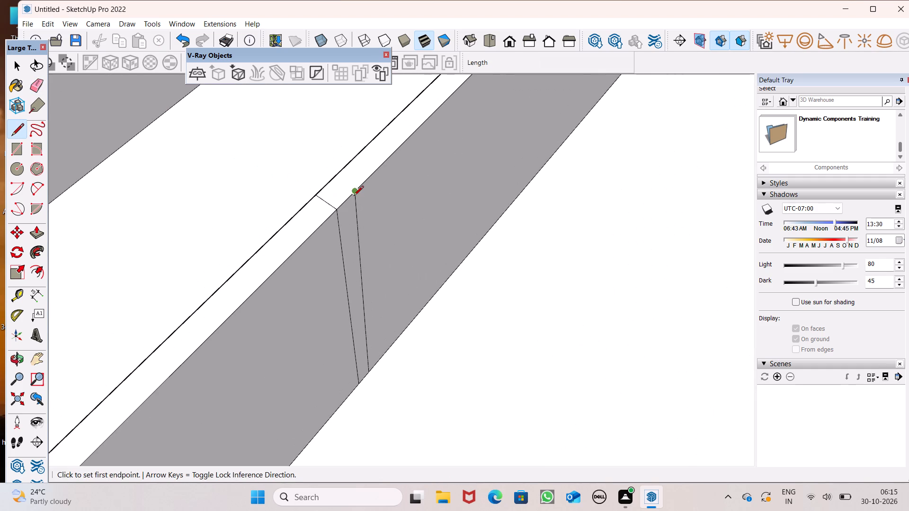
pyautogui.scroll(5, 353, 196)
pyautogui.click(357, 189)
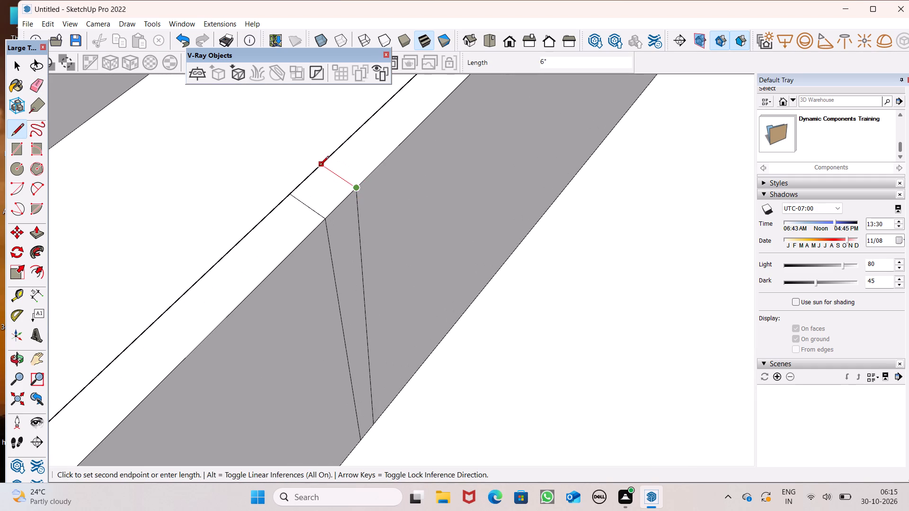
pyautogui.click(319, 166)
# Draw a line across the outer wall's top from the upper end of its second vertical line.
pyautogui.scroll(-10, 220, 175)
pyautogui.moveTo(213, 216); pyautogui.dragTo(446, 223, button='middle')
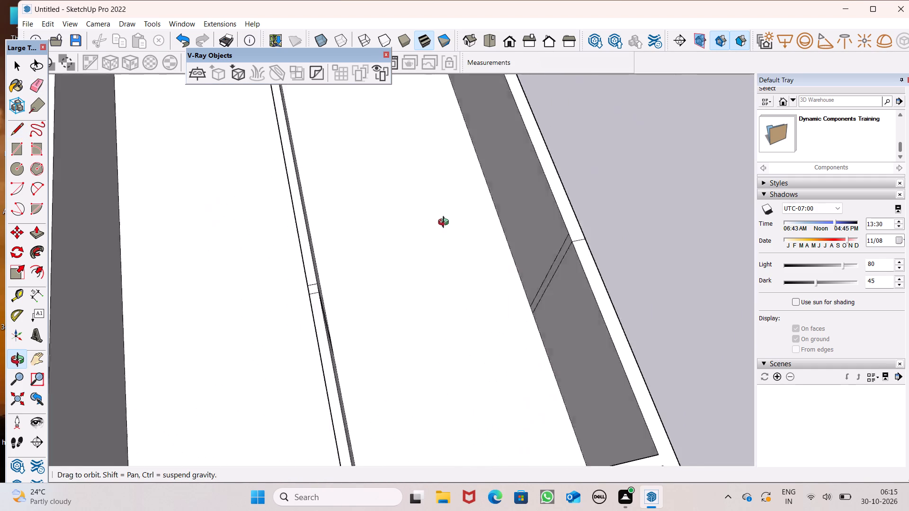
pyautogui.moveTo(446, 223); pyautogui.dragTo(517, 209, button='middle')
pyautogui.scroll(1, 508, 215)
pyautogui.scroll(6, 580, 185)
pyautogui.moveTo(586, 148); pyautogui.dragTo(590, 144)
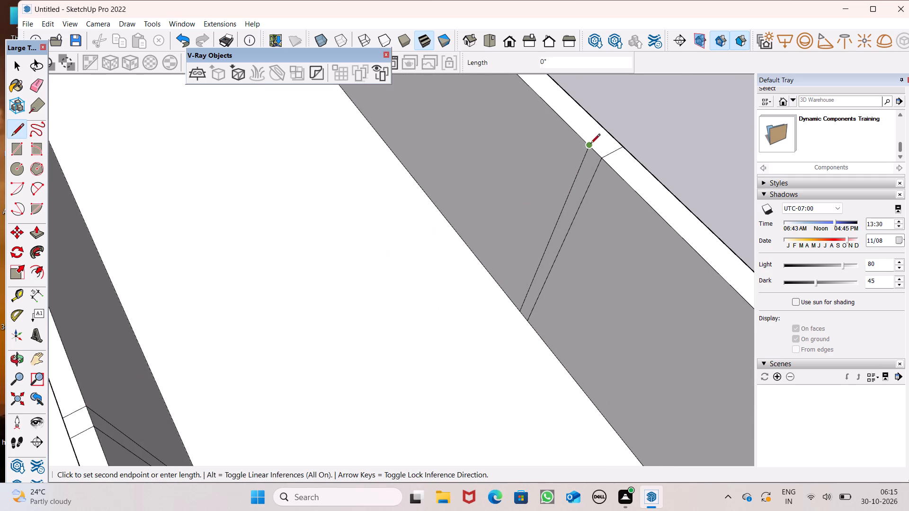
pyautogui.moveTo(590, 144); pyautogui.dragTo(594, 144)
pyautogui.click(612, 137)
# Push/Pull the inner wall's 6" vertical strip 13' 8 13/16" across the side bay to the outer wall as a partition.
pyautogui.scroll(-7, 382, 164)
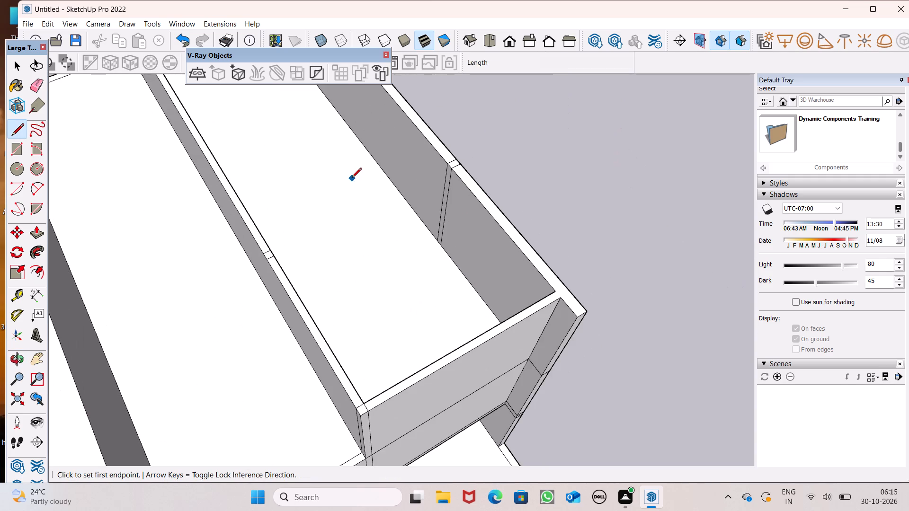
pyautogui.scroll(-1, 352, 178)
pyautogui.moveTo(394, 220); pyautogui.dragTo(160, 219, button='middle')
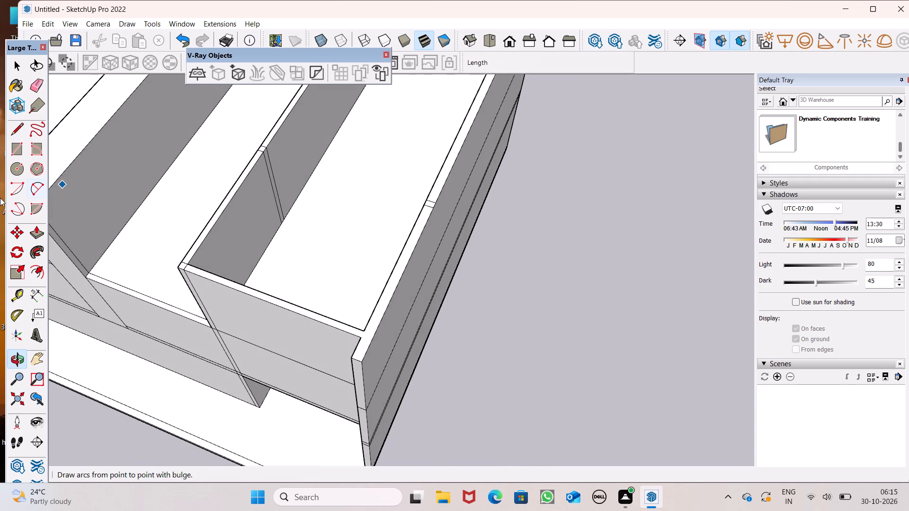
pyautogui.click(34, 223)
pyautogui.scroll(6, 272, 160)
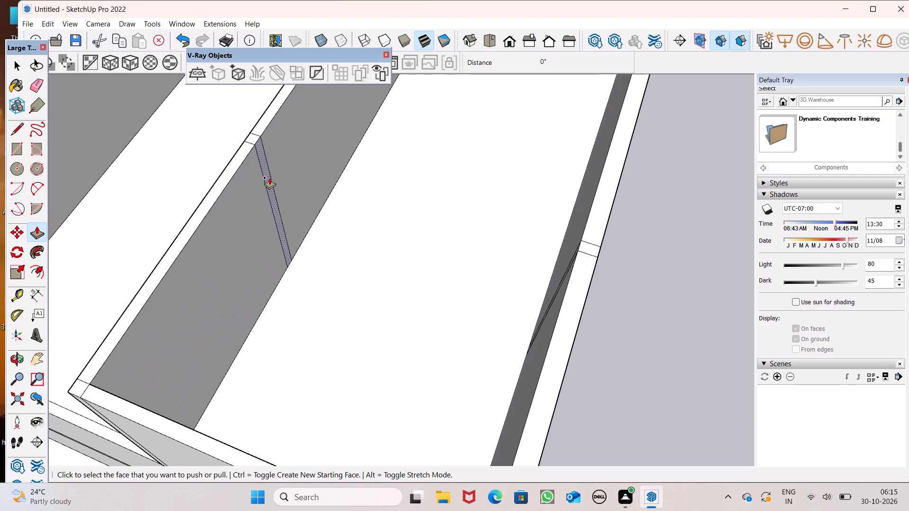
pyautogui.moveTo(270, 173); pyautogui.dragTo(579, 255)
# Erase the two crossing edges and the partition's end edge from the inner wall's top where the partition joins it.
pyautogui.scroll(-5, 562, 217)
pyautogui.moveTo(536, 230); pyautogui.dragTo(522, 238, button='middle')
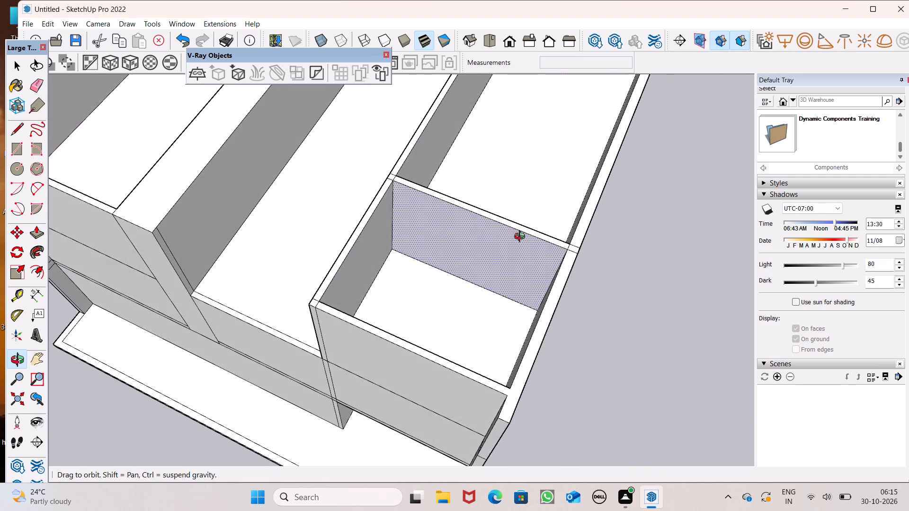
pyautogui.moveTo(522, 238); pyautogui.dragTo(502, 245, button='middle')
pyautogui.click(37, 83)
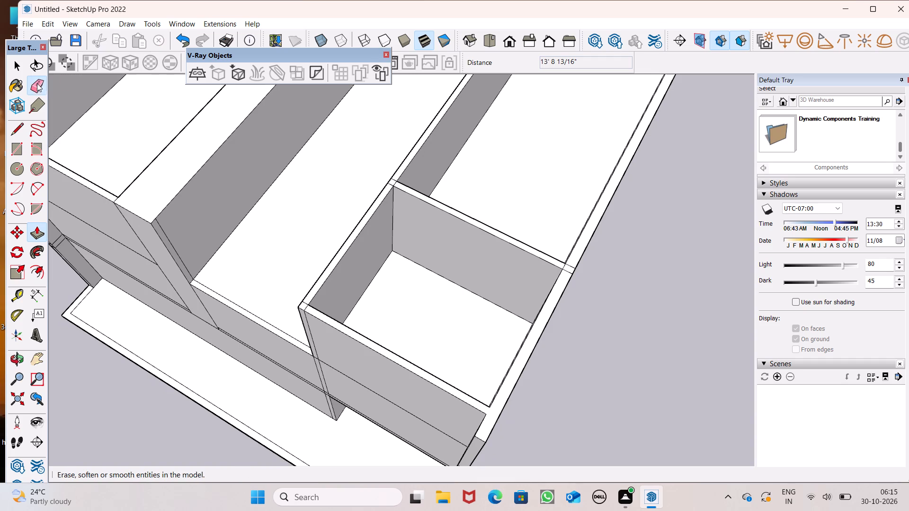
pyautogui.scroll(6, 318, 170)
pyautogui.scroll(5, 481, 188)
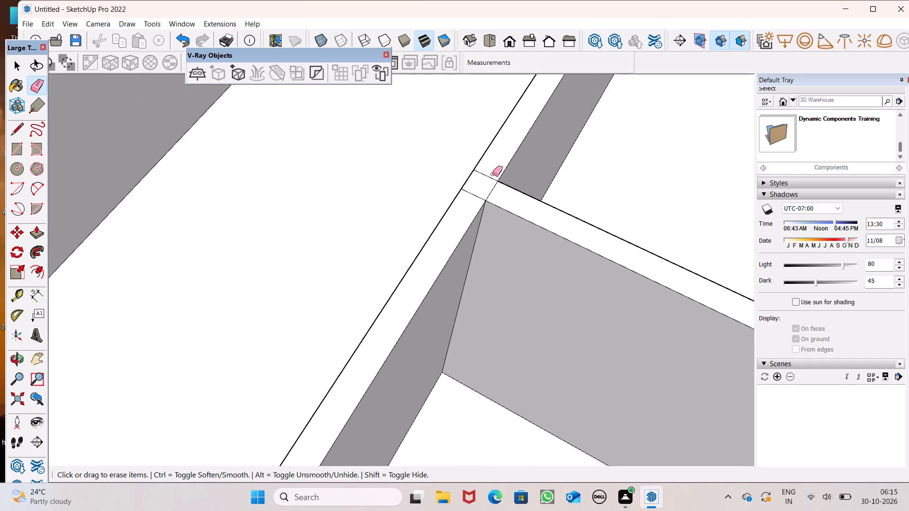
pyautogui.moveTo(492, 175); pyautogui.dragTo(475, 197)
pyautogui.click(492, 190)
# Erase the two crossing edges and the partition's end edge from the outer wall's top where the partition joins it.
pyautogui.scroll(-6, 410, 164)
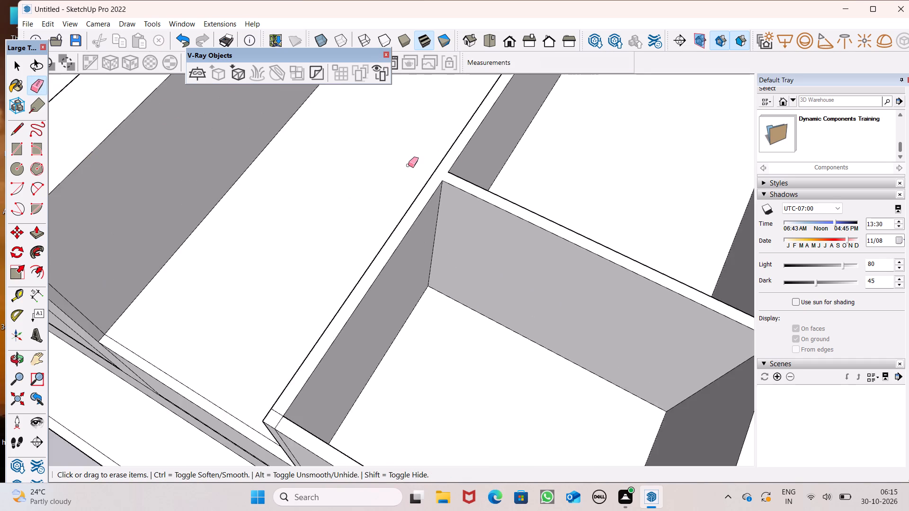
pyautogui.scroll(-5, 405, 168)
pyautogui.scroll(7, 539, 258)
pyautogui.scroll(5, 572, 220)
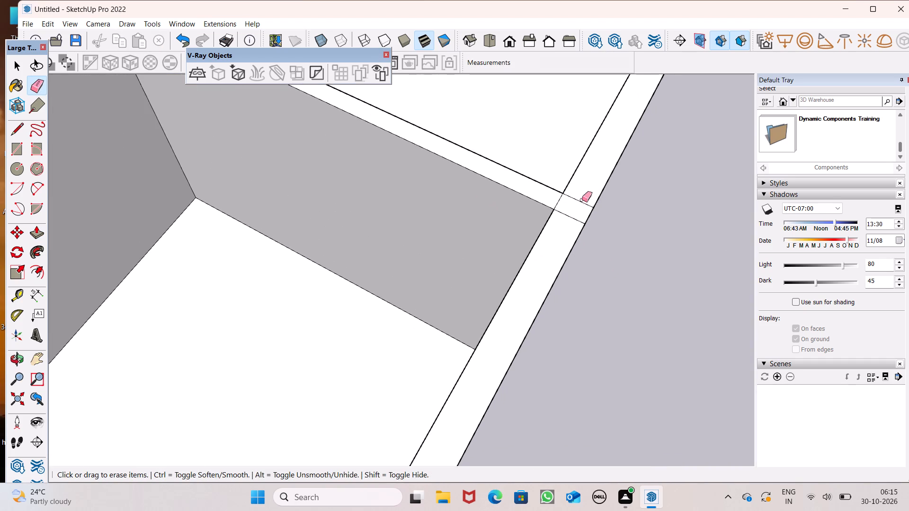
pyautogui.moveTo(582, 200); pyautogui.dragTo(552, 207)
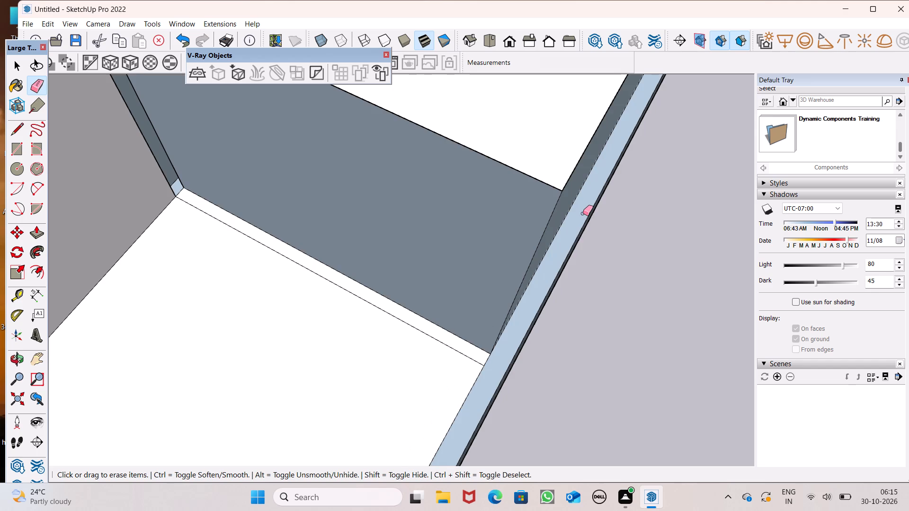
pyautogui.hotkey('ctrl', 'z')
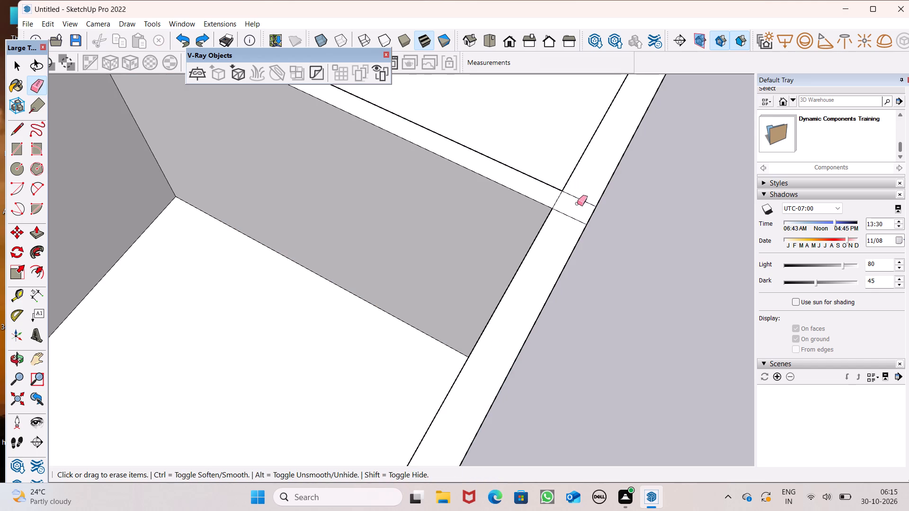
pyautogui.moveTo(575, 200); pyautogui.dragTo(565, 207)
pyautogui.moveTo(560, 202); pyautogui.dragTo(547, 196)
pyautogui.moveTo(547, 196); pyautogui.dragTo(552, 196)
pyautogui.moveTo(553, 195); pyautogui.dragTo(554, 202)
# Examine the building from the front and the long side, including the divided side bay.
pyautogui.scroll(-8, 560, 182)
pyautogui.scroll(-6, 574, 140)
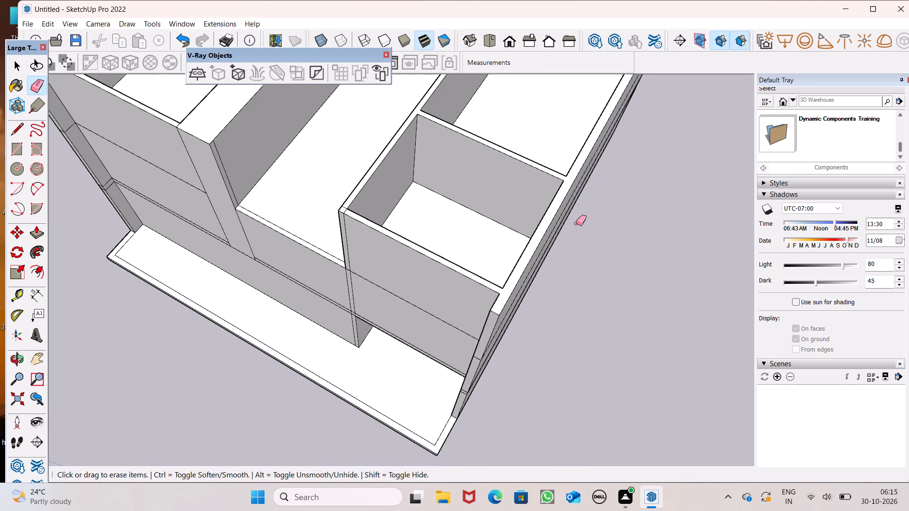
pyautogui.scroll(1, 576, 243)
pyautogui.moveTo(574, 243); pyautogui.dragTo(451, 166, button='middle')
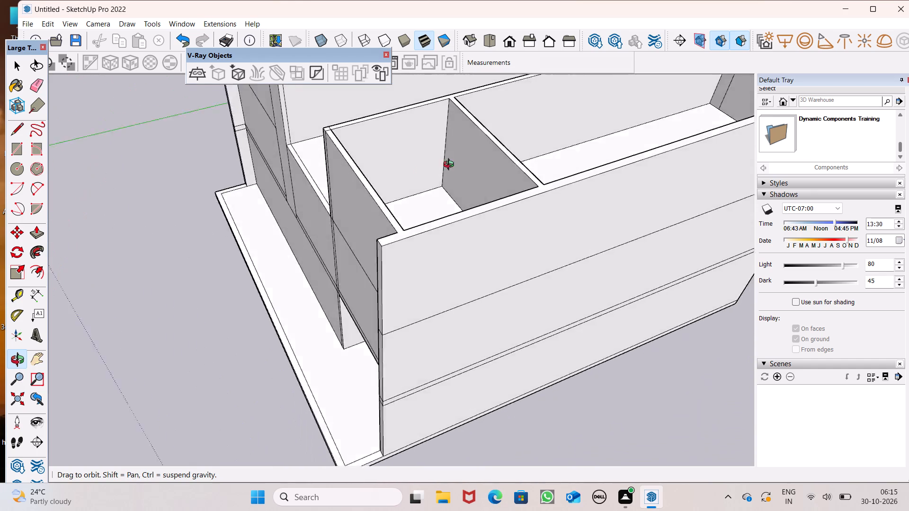
pyautogui.moveTo(451, 166); pyautogui.dragTo(601, 124, button='middle')
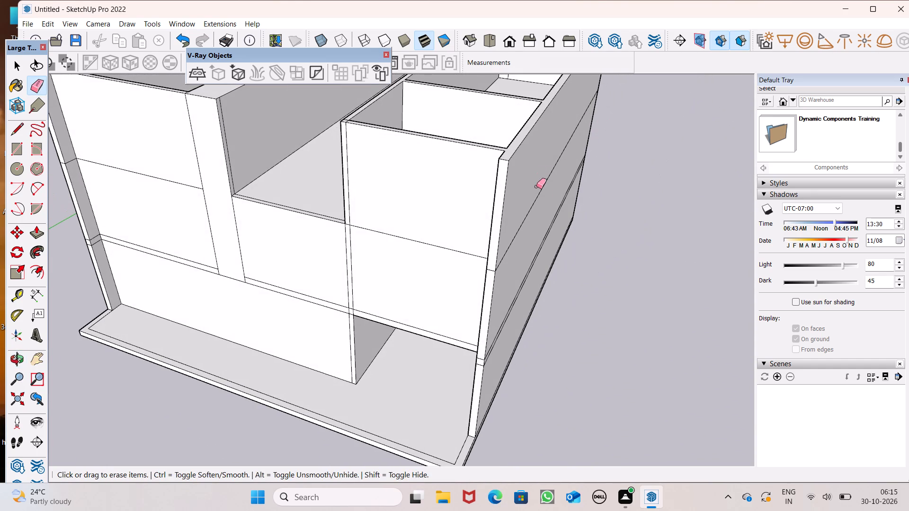
pyautogui.scroll(-8, 269, 300)
pyautogui.moveTo(286, 326); pyautogui.dragTo(97, 335, button='middle')
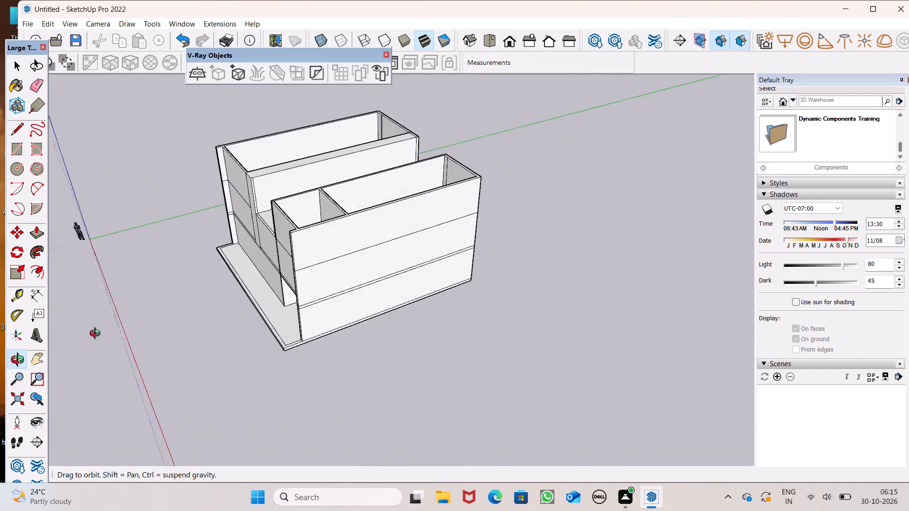
pyautogui.moveTo(97, 335); pyautogui.dragTo(411, 201, button='middle')
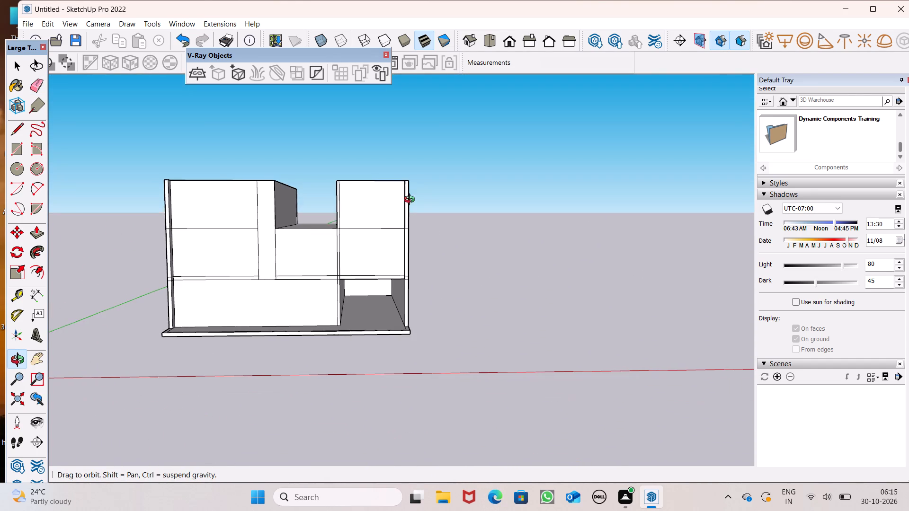
pyautogui.moveTo(411, 201); pyautogui.dragTo(105, 331, button='middle')
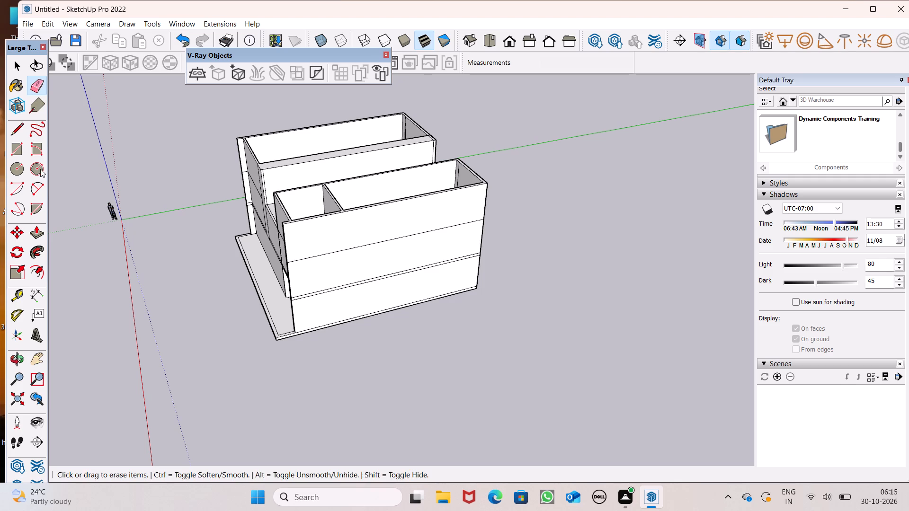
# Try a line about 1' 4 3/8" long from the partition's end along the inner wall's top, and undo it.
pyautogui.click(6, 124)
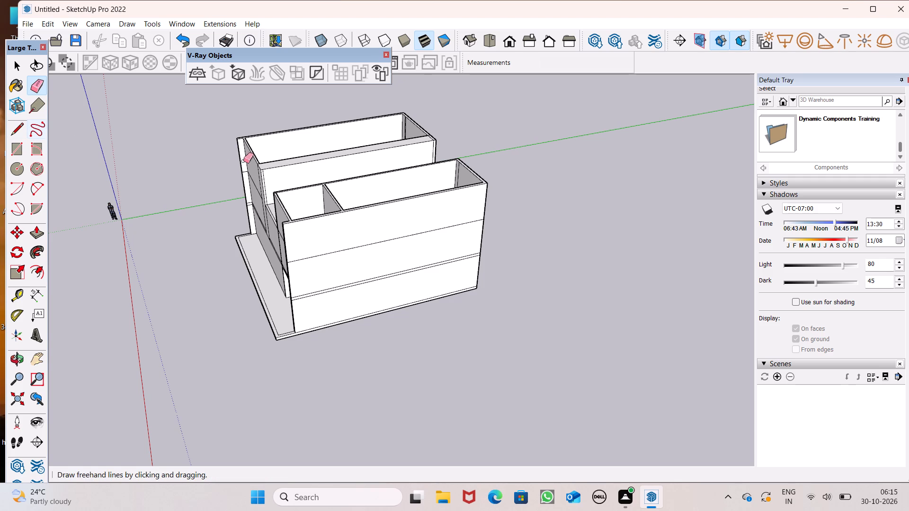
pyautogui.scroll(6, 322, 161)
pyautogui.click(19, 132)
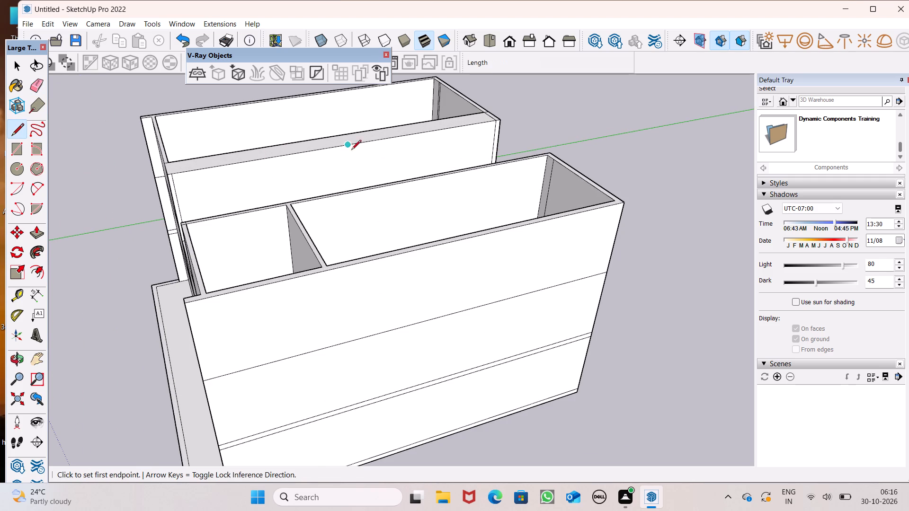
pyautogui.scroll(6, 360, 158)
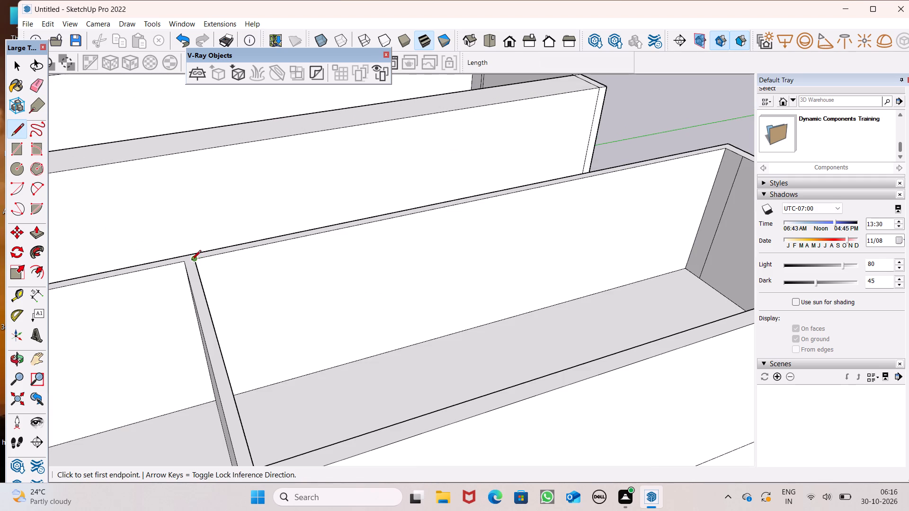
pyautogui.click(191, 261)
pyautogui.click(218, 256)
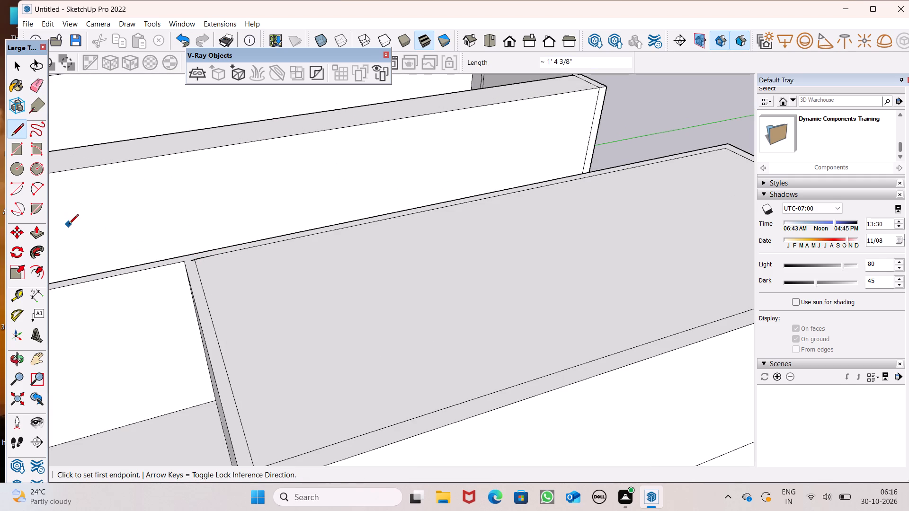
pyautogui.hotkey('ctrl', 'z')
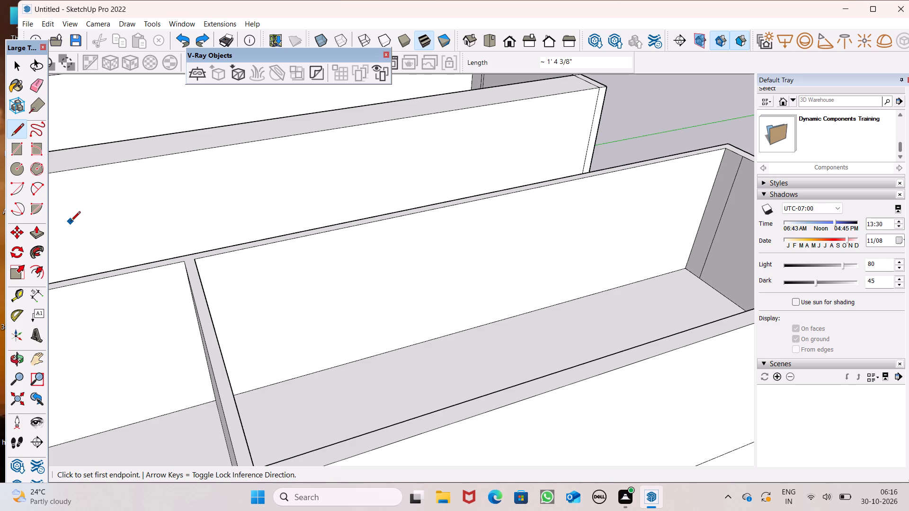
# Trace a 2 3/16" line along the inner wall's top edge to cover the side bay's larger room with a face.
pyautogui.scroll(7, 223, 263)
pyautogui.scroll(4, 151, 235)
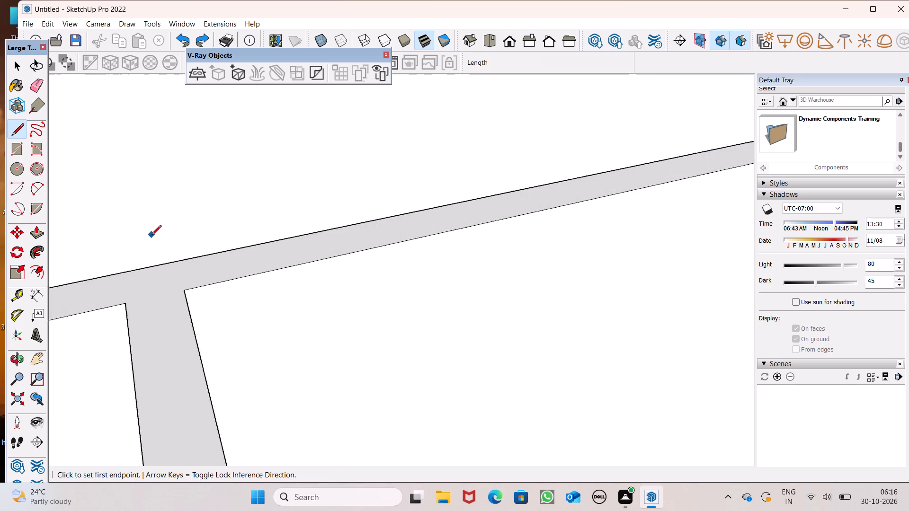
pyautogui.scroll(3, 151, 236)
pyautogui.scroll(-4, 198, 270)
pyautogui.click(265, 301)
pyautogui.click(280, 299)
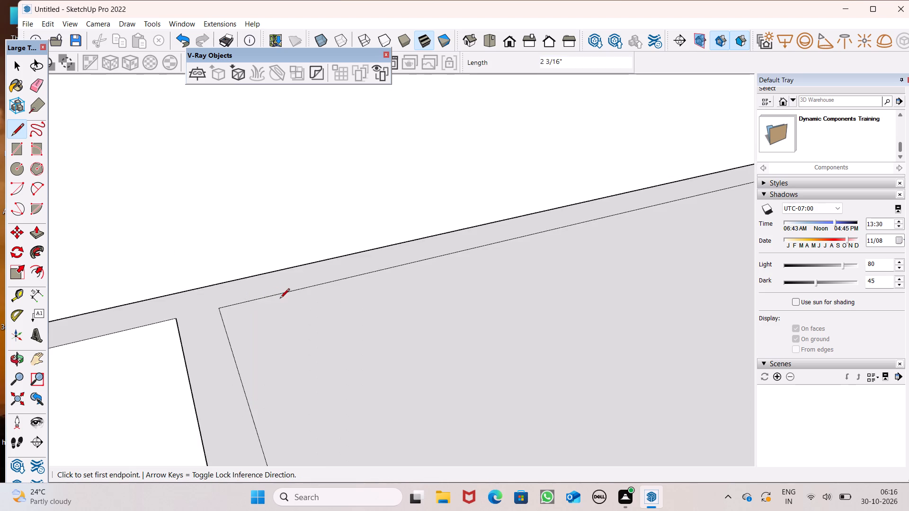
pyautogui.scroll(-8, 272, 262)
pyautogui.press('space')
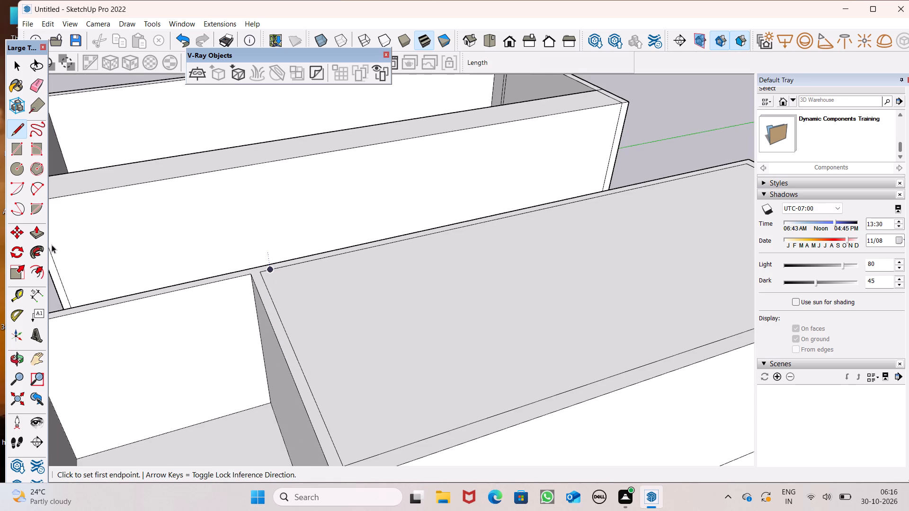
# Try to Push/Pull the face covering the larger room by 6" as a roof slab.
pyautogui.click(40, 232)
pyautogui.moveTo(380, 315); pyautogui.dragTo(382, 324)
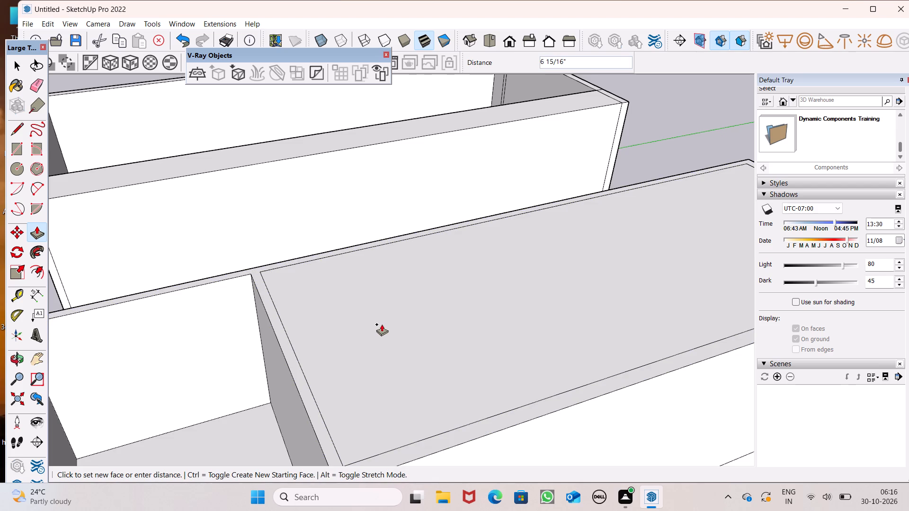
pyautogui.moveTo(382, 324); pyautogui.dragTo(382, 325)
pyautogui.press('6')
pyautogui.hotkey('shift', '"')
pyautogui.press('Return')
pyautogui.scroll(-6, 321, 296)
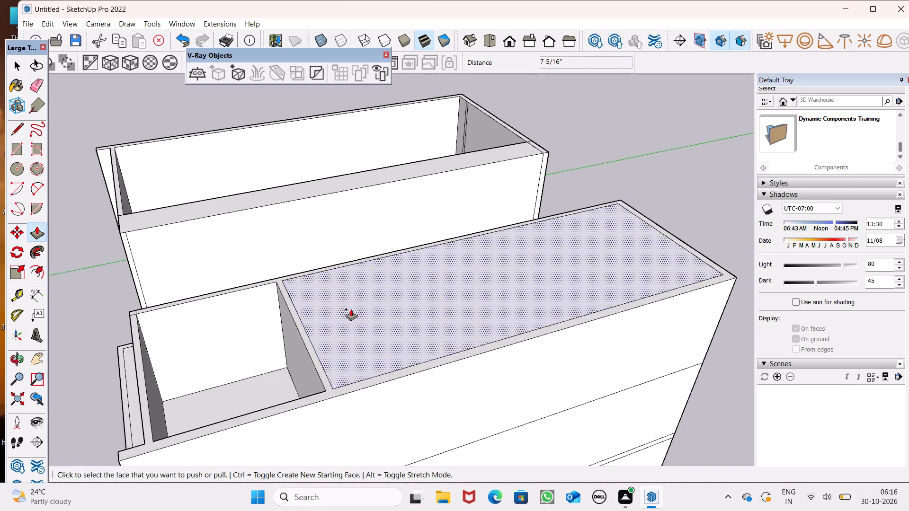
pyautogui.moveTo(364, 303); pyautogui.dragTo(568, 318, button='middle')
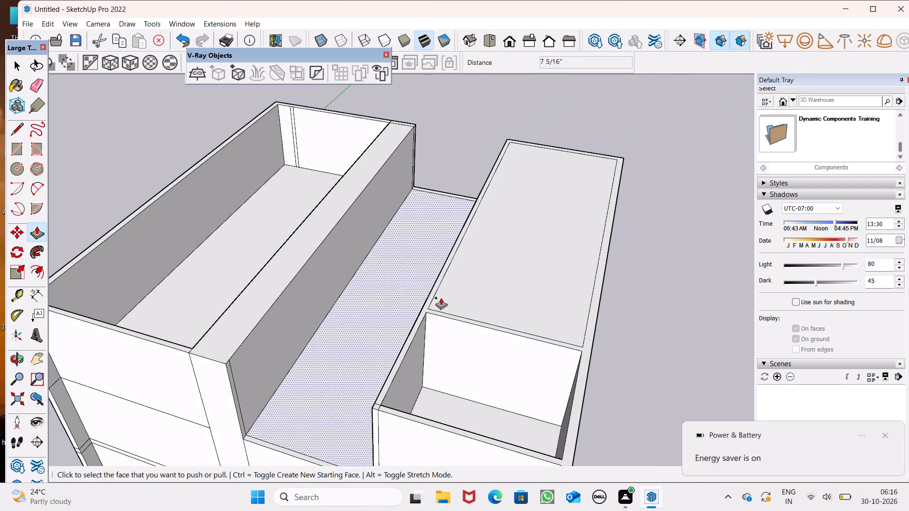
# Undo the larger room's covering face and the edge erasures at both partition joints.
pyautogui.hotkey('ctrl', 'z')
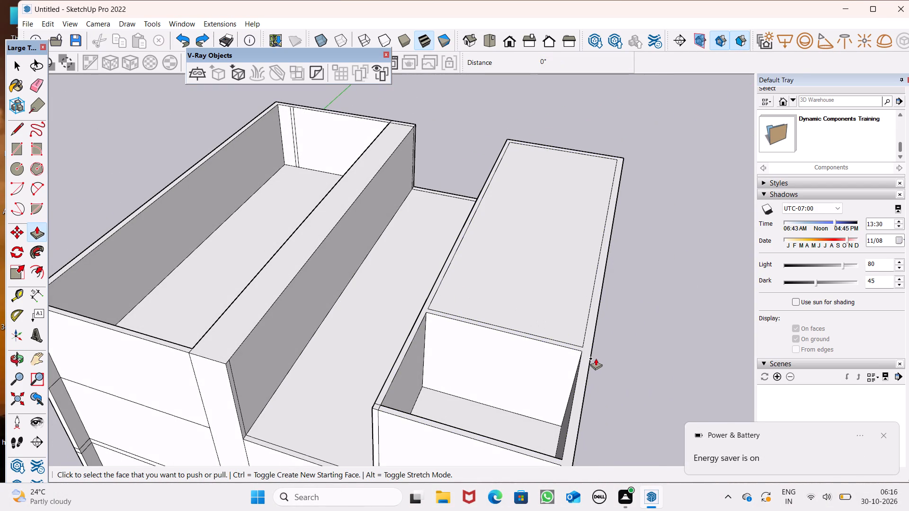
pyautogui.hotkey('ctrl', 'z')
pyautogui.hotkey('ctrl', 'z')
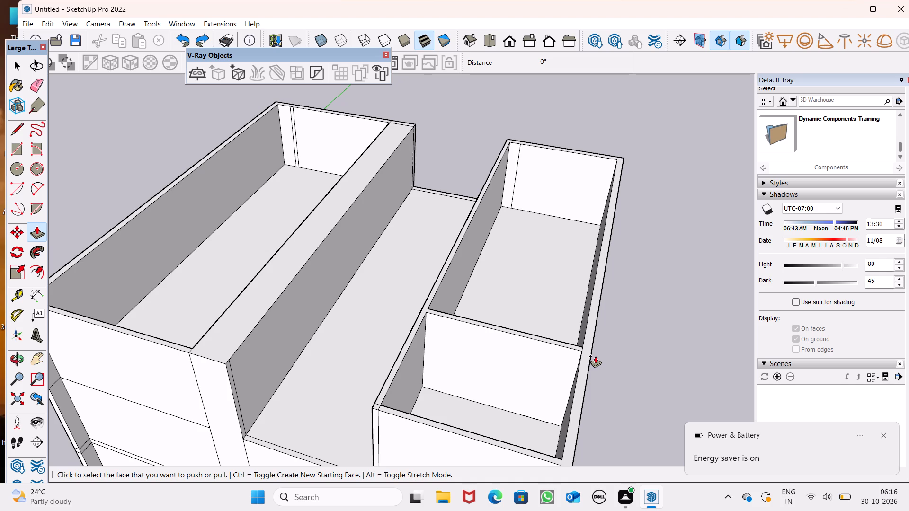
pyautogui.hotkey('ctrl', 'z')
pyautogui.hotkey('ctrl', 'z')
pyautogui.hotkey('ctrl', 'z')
# Erase the partition's end edge and the crossing edge beside the larger room from the inner wall's top.
pyautogui.press('space')
pyautogui.click(35, 84)
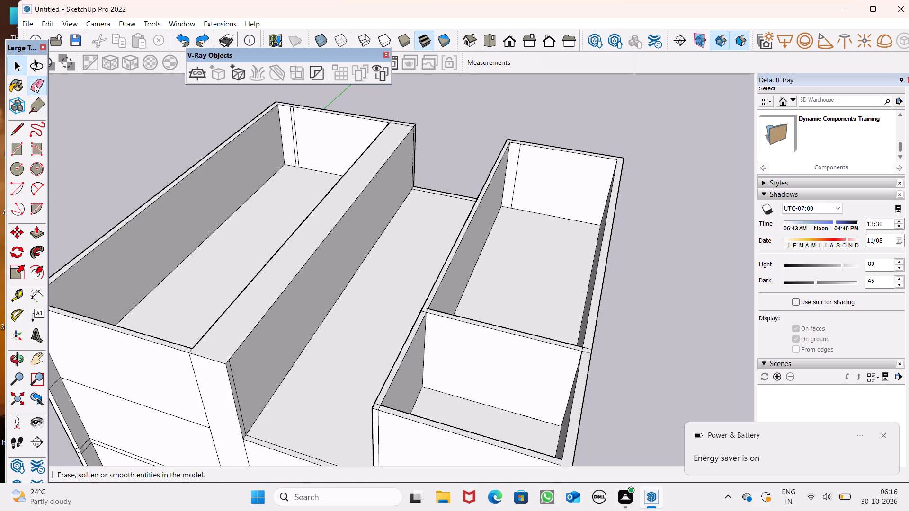
pyautogui.scroll(6, 450, 348)
pyautogui.scroll(3, 410, 273)
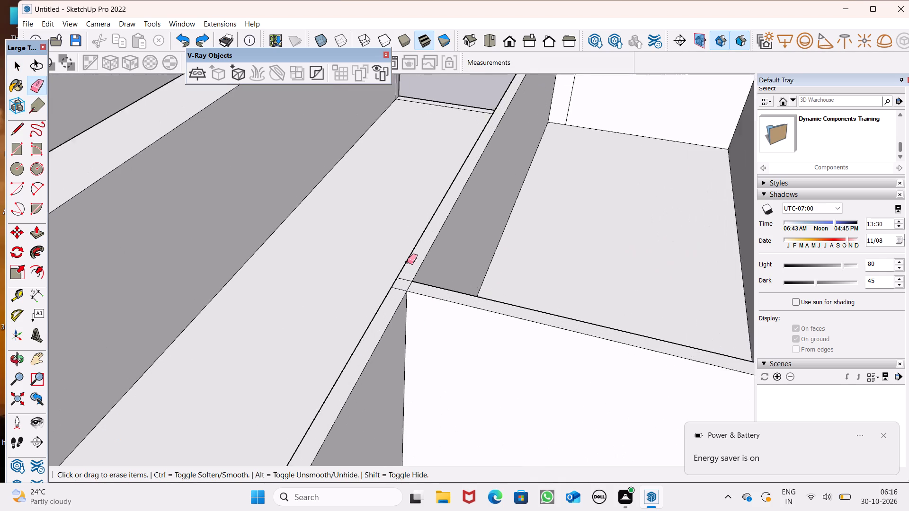
pyautogui.scroll(10, 407, 262)
pyautogui.moveTo(401, 277); pyautogui.dragTo(415, 294)
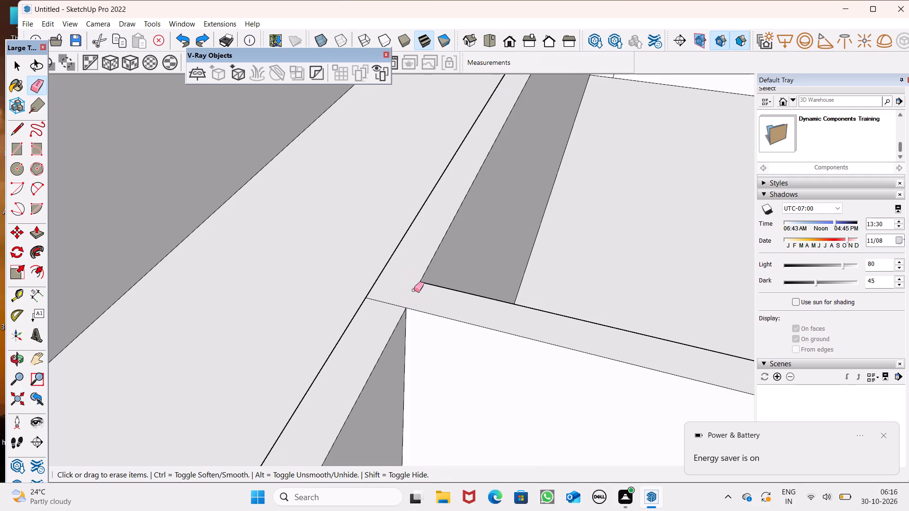
# Erase the partition's end edge and the crossing edge beside the larger room from the outer wall's top.
pyautogui.scroll(-11, 287, 259)
pyautogui.scroll(7, 461, 328)
pyautogui.scroll(4, 466, 285)
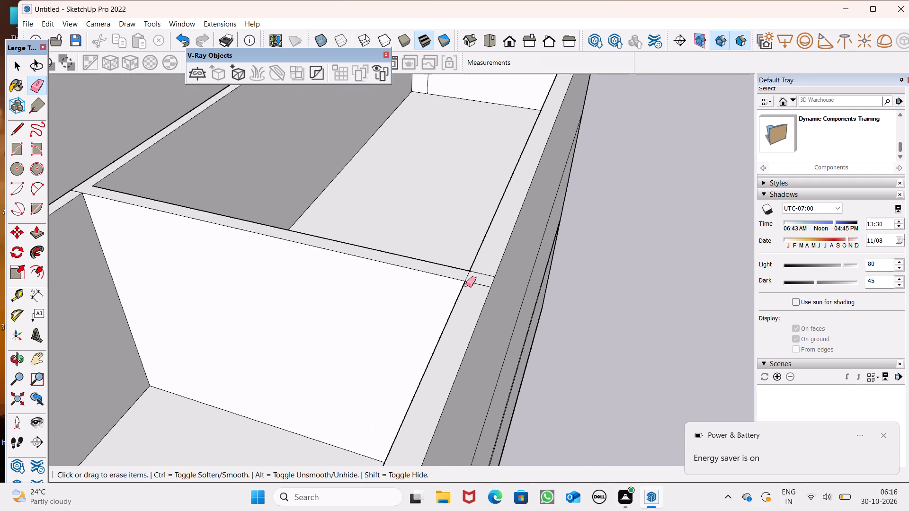
pyautogui.scroll(3, 466, 285)
pyautogui.moveTo(466, 274); pyautogui.dragTo(492, 265)
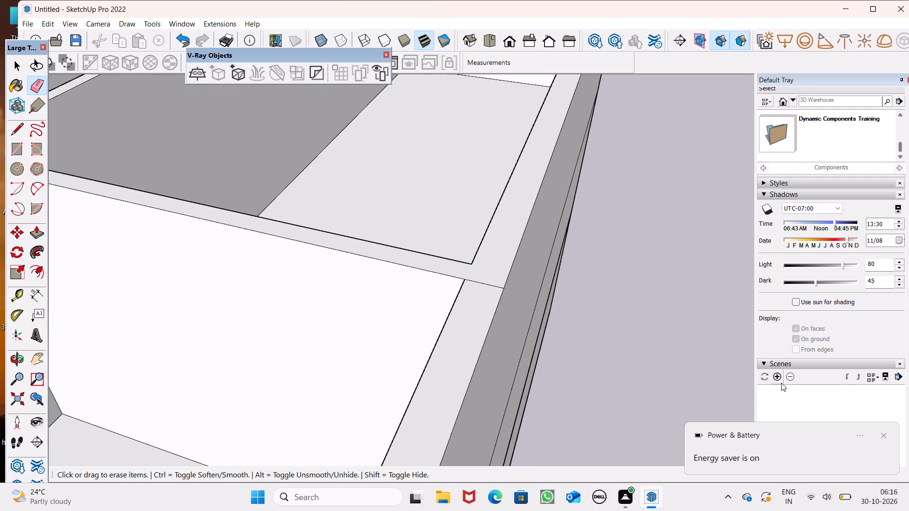
# Dismiss the Power & Battery notification.
pyautogui.moveTo(885, 437); pyautogui.dragTo(879, 431)
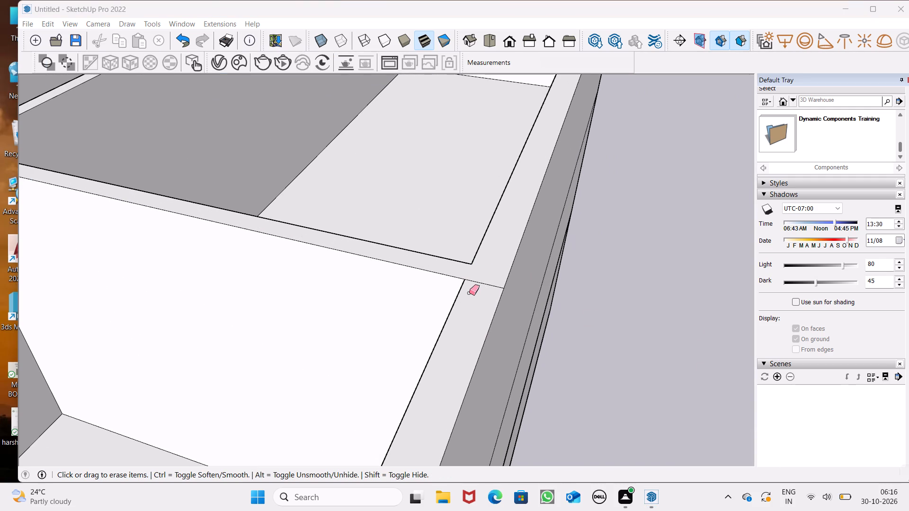
pyautogui.scroll(-17, 469, 295)
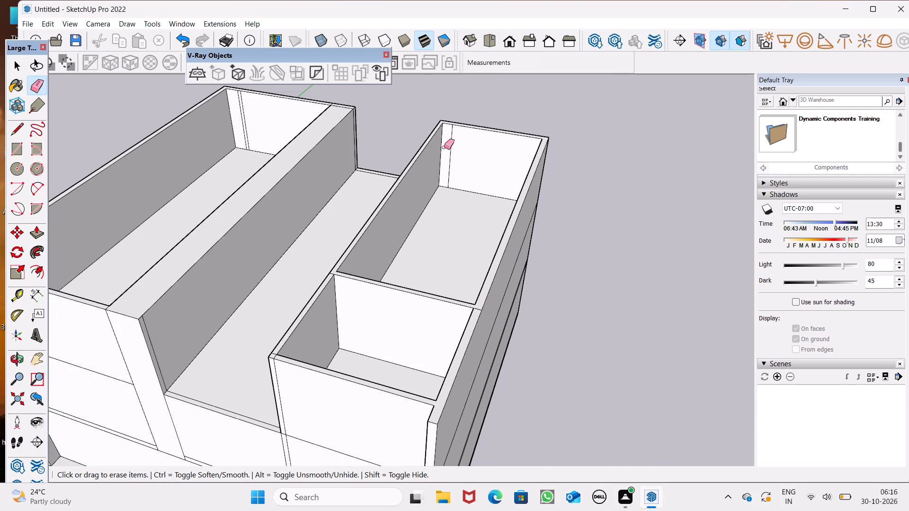
# Erase the leftover vertical edge on the larger room's far wall, near its inner corner.
pyautogui.scroll(5, 450, 129)
pyautogui.click(450, 143)
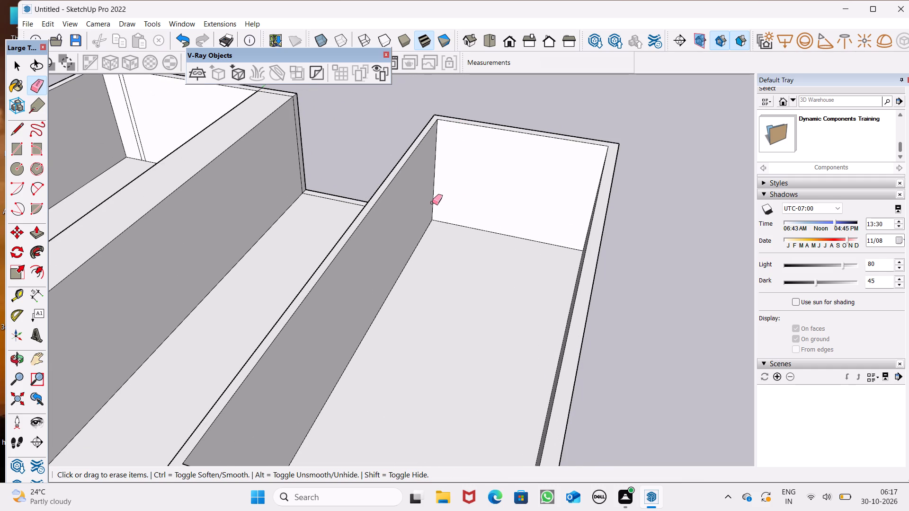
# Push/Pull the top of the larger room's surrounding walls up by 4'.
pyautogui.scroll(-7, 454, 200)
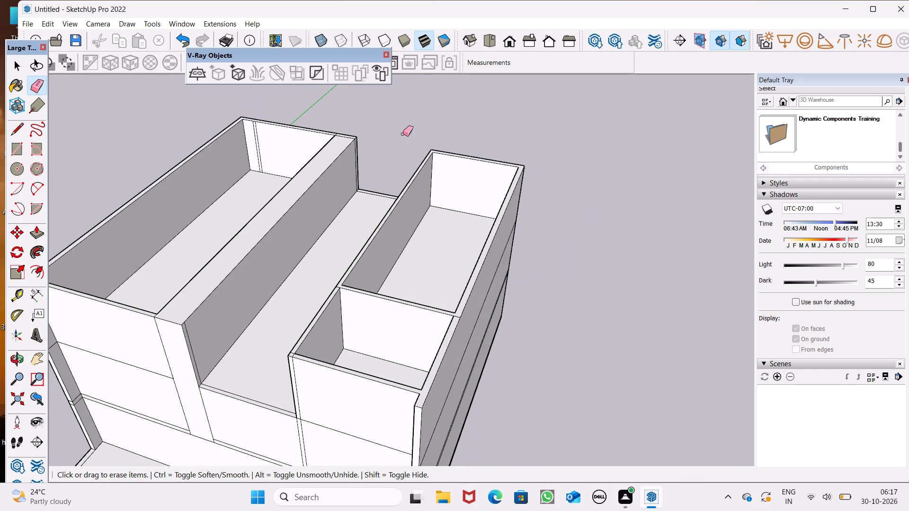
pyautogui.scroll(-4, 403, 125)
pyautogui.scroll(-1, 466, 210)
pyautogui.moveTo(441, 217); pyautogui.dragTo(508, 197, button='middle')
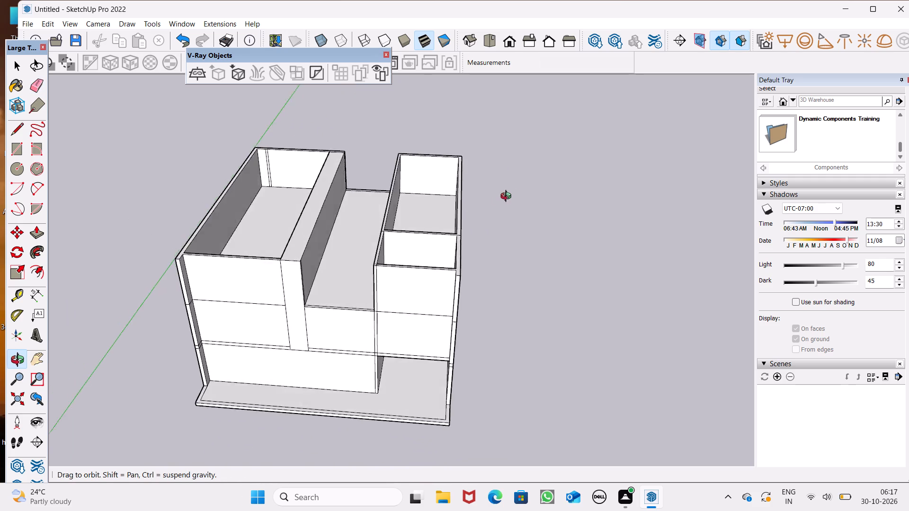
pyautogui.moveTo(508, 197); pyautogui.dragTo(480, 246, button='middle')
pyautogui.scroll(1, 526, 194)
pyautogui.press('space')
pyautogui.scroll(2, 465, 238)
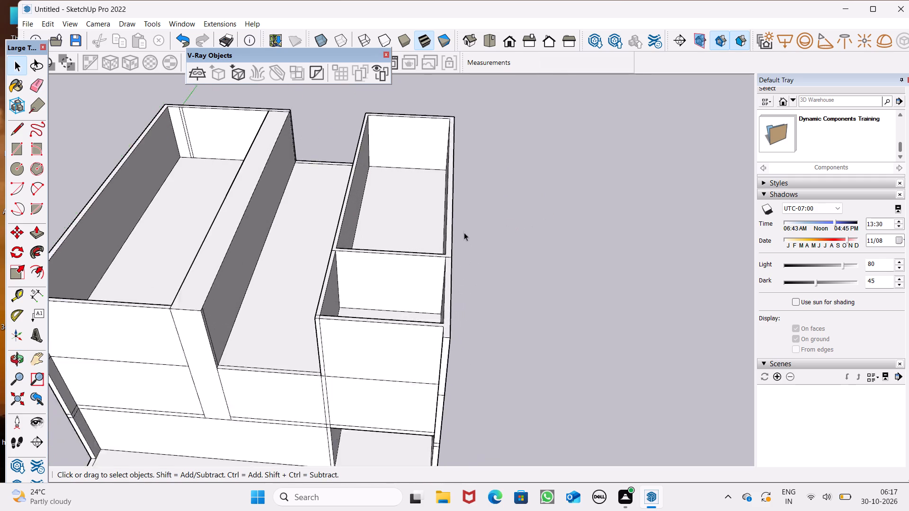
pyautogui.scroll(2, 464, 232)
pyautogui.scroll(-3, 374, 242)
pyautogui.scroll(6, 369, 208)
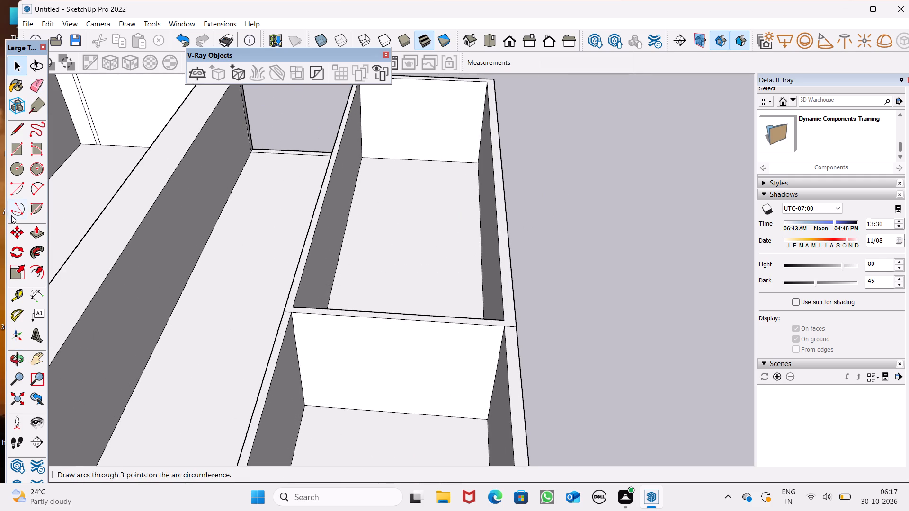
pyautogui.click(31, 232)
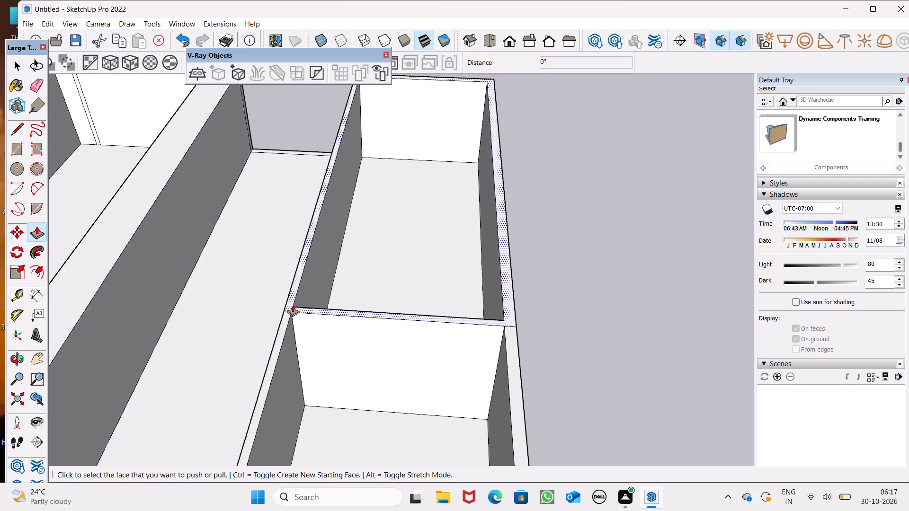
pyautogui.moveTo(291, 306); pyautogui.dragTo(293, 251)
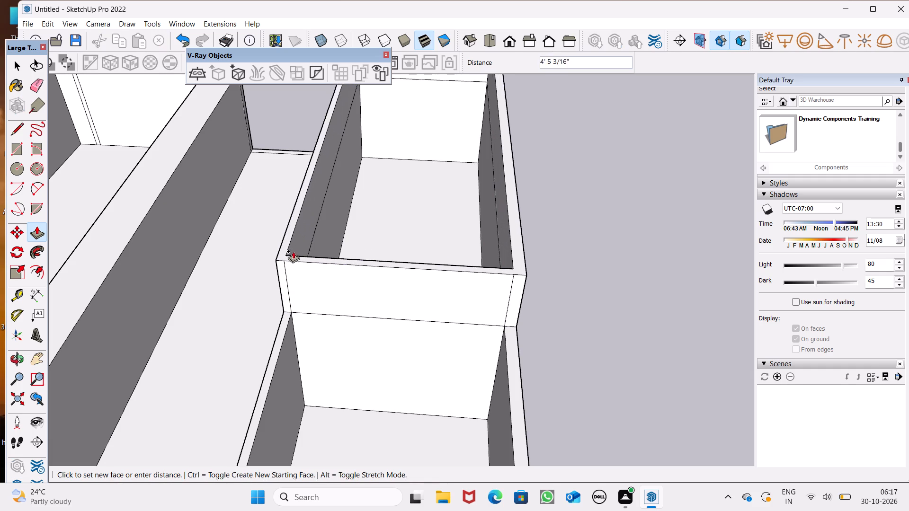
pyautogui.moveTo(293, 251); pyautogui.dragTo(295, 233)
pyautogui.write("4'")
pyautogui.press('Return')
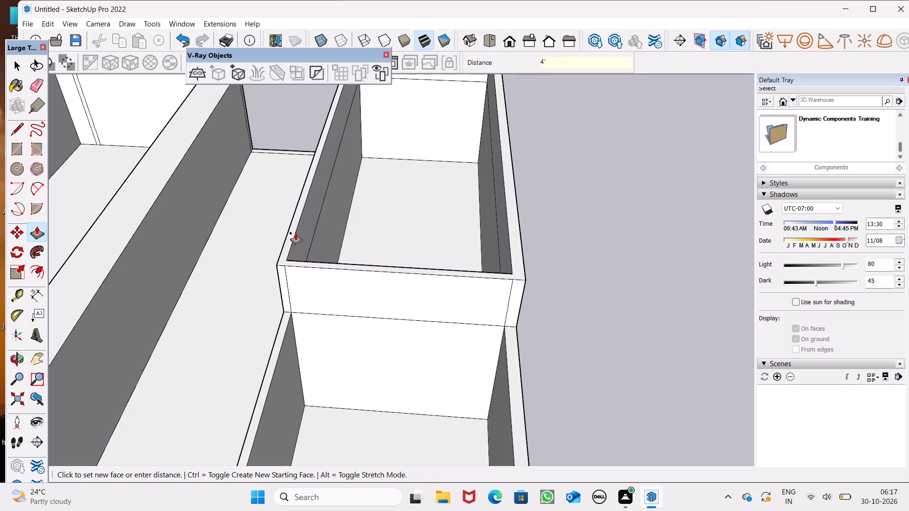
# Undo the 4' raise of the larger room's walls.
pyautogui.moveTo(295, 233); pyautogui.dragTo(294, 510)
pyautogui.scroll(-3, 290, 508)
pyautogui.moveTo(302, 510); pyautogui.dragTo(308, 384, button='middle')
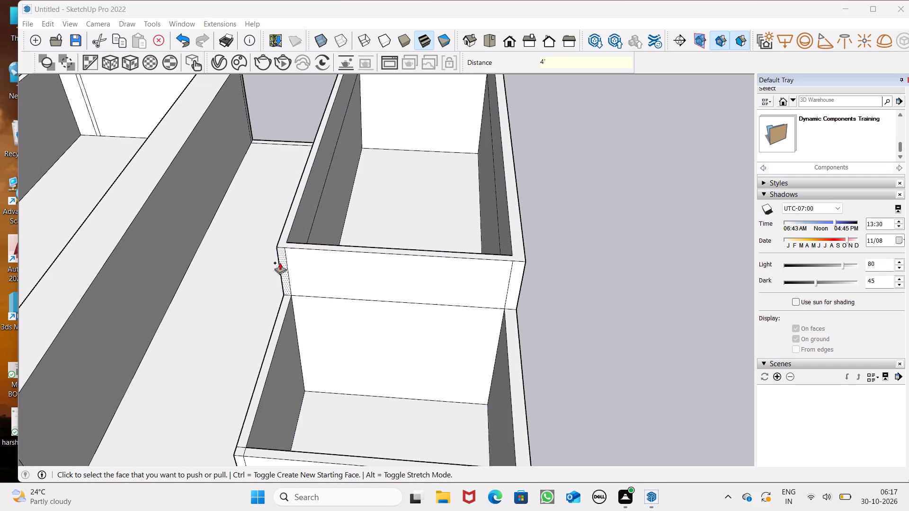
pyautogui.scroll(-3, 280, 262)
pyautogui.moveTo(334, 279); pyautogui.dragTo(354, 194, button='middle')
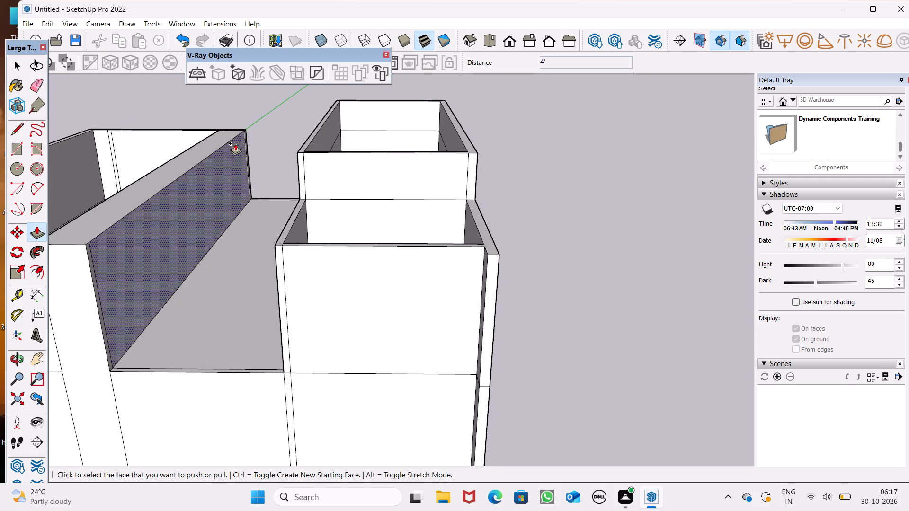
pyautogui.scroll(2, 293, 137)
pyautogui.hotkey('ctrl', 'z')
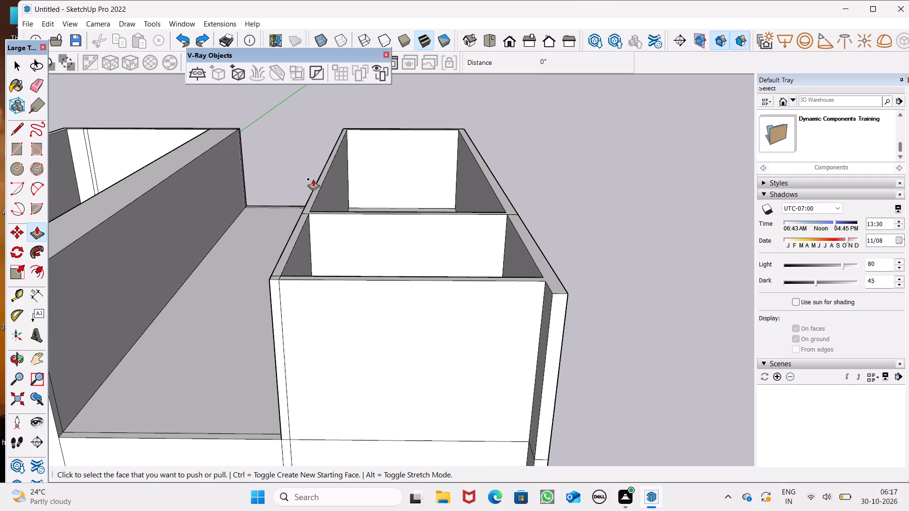
# Push/Pull the top of the larger room's surrounding walls up by 5'.
pyautogui.scroll(5, 311, 215)
pyautogui.moveTo(303, 205); pyautogui.dragTo(294, 135)
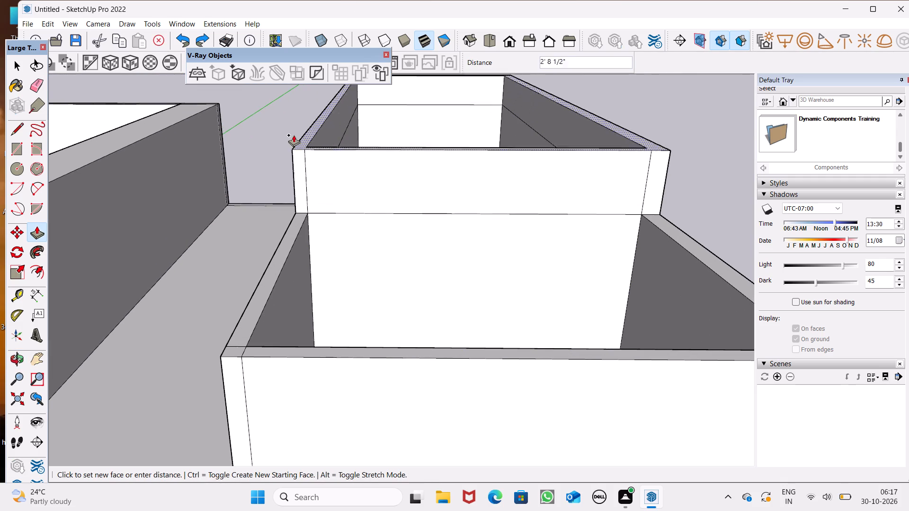
pyautogui.moveTo(294, 135); pyautogui.dragTo(289, 122)
pyautogui.write("5'")
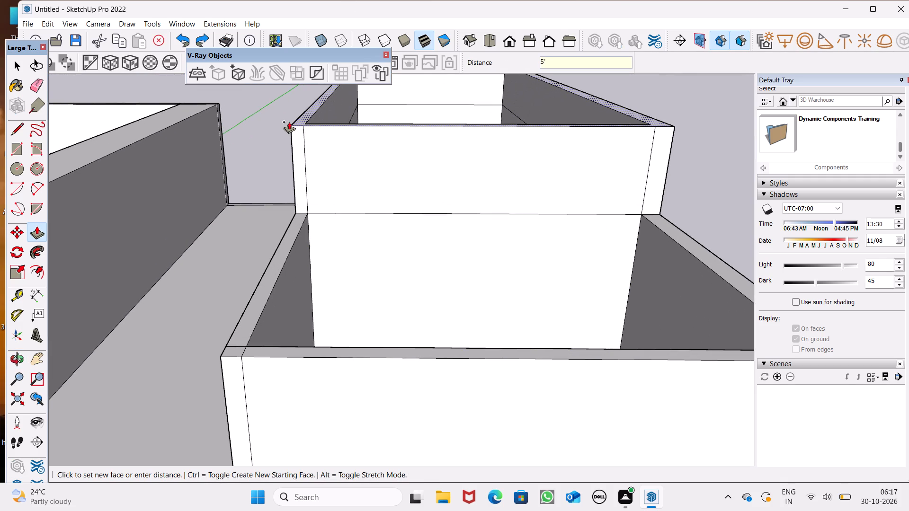
pyautogui.moveTo(289, 122); pyautogui.dragTo(288, 121)
pyautogui.press('Return')
pyautogui.scroll(-6, 315, 156)
pyautogui.press('space')
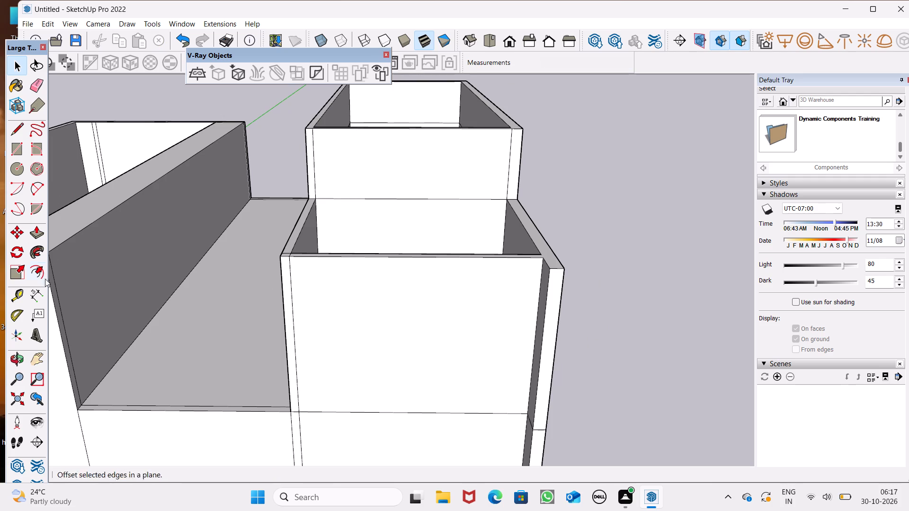
# Measure the height of the raised wall section at the larger room's corner, without placing a dimension.
pyautogui.click(36, 279)
pyautogui.moveTo(32, 281); pyautogui.dragTo(32, 289)
pyautogui.moveTo(32, 289); pyautogui.dragTo(43, 290)
pyautogui.moveTo(185, 245); pyautogui.dragTo(226, 243, button='middle')
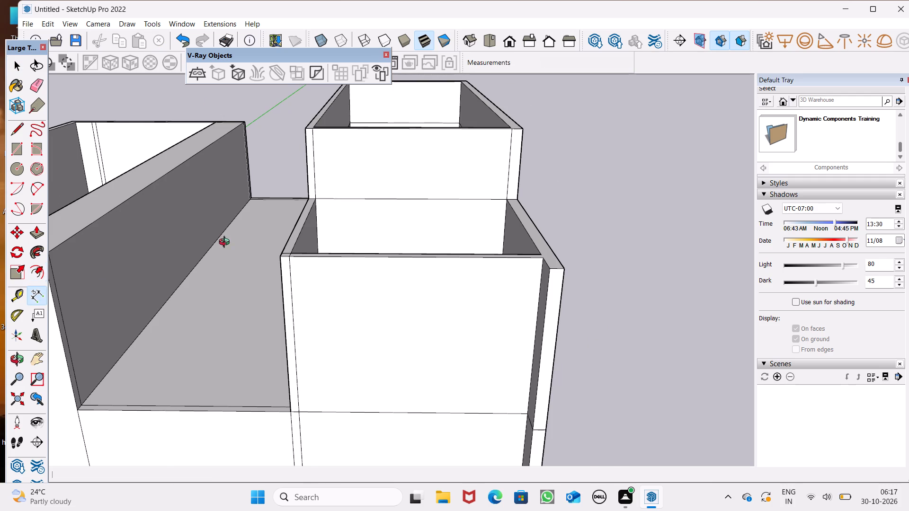
pyautogui.moveTo(226, 243); pyautogui.dragTo(225, 242, button='middle')
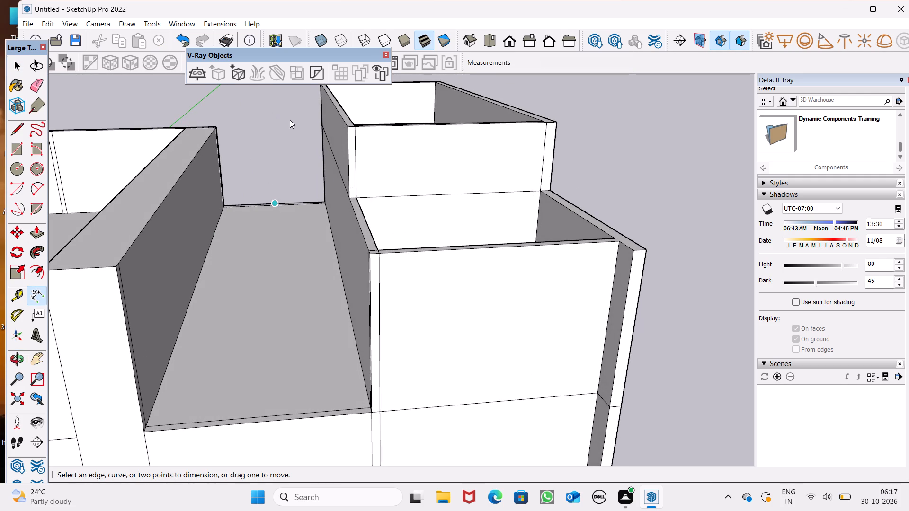
pyautogui.moveTo(394, 143); pyautogui.dragTo(472, 152, button='middle')
pyautogui.scroll(5, 427, 144)
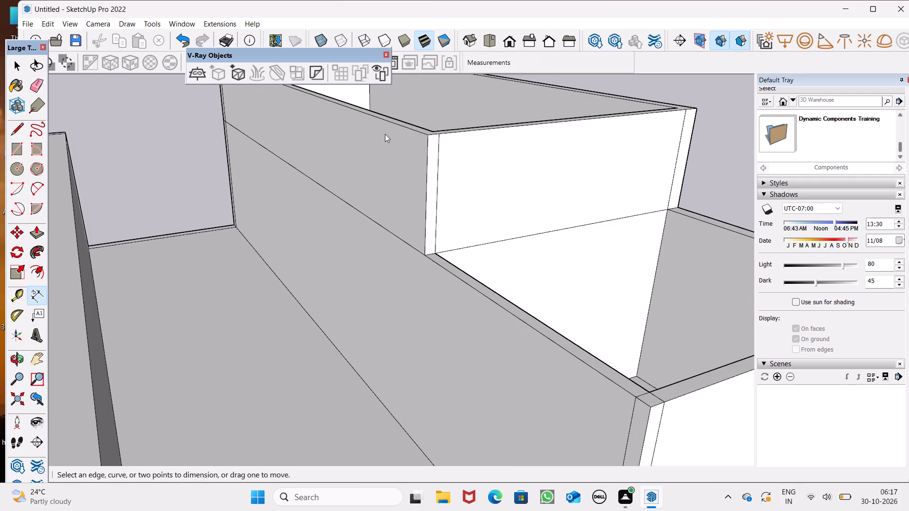
pyautogui.scroll(3, 398, 145)
pyautogui.click(440, 133)
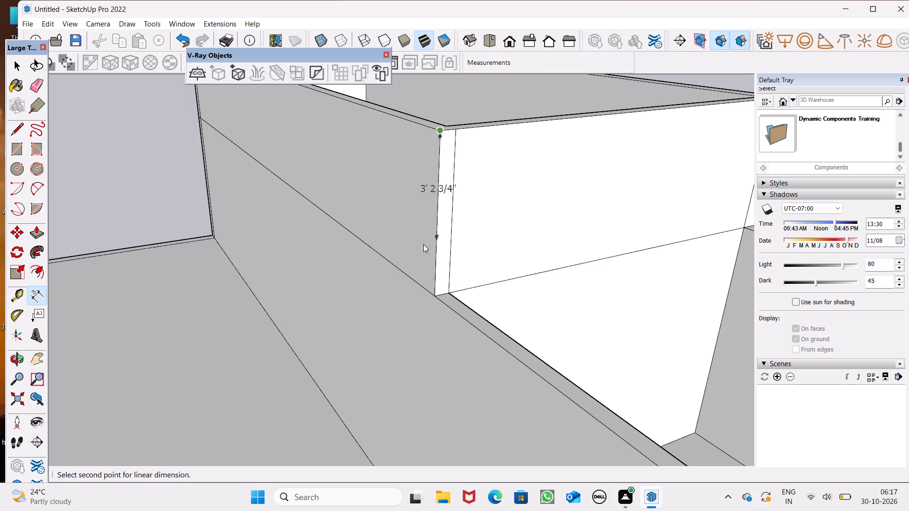
pyautogui.click(437, 300)
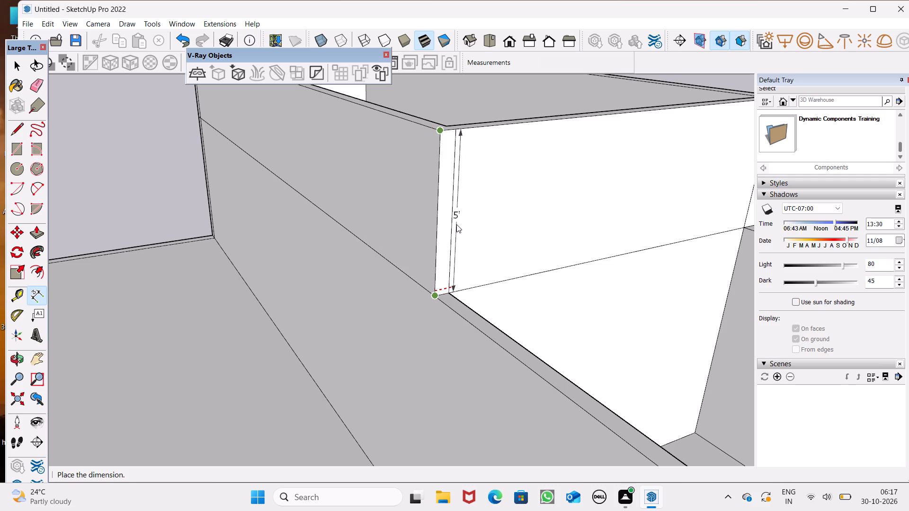
pyautogui.press('space')
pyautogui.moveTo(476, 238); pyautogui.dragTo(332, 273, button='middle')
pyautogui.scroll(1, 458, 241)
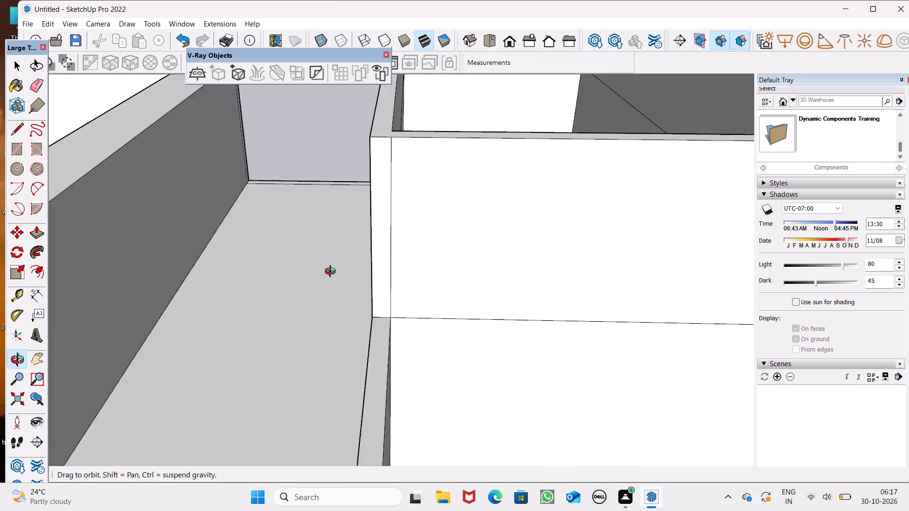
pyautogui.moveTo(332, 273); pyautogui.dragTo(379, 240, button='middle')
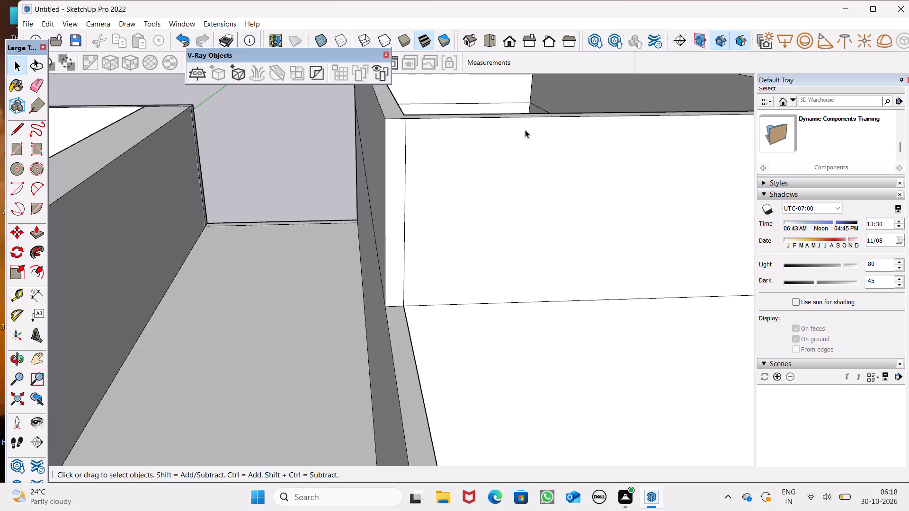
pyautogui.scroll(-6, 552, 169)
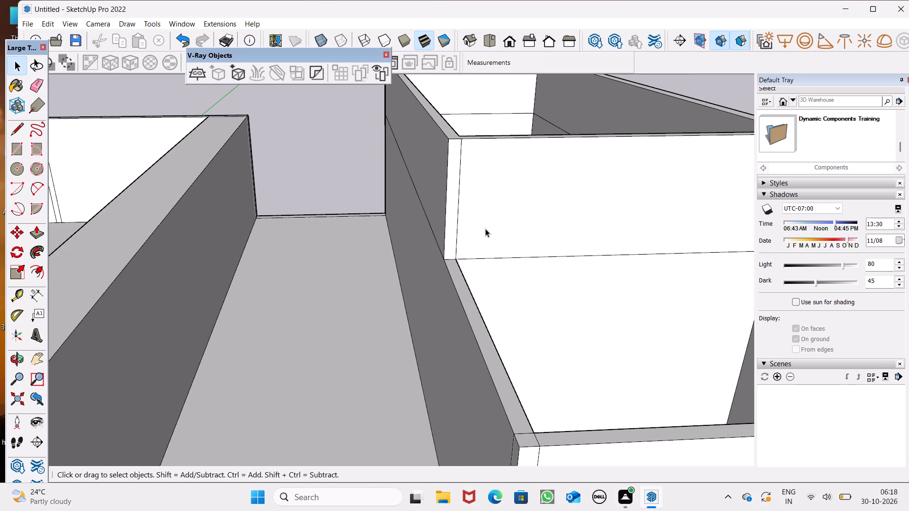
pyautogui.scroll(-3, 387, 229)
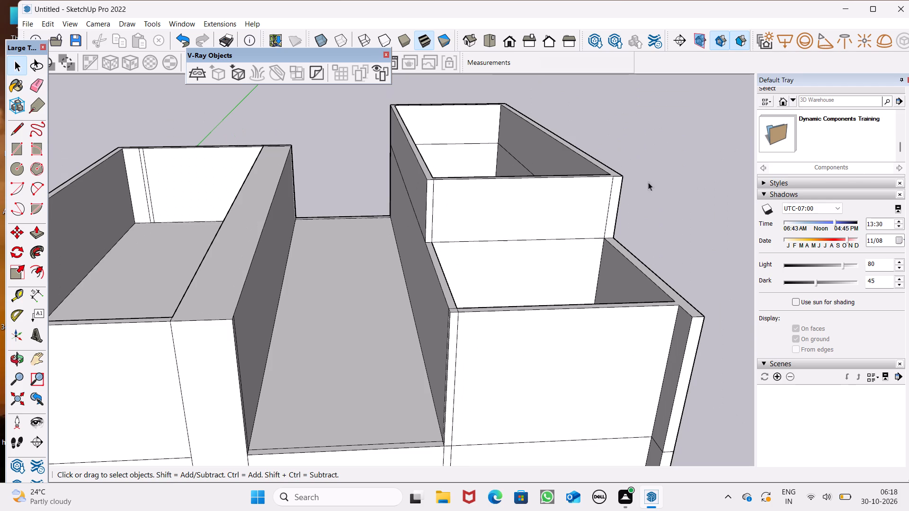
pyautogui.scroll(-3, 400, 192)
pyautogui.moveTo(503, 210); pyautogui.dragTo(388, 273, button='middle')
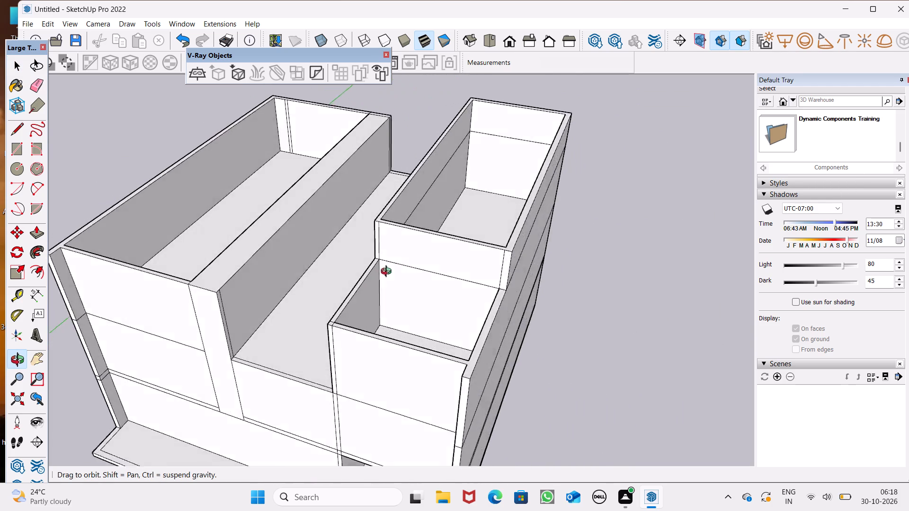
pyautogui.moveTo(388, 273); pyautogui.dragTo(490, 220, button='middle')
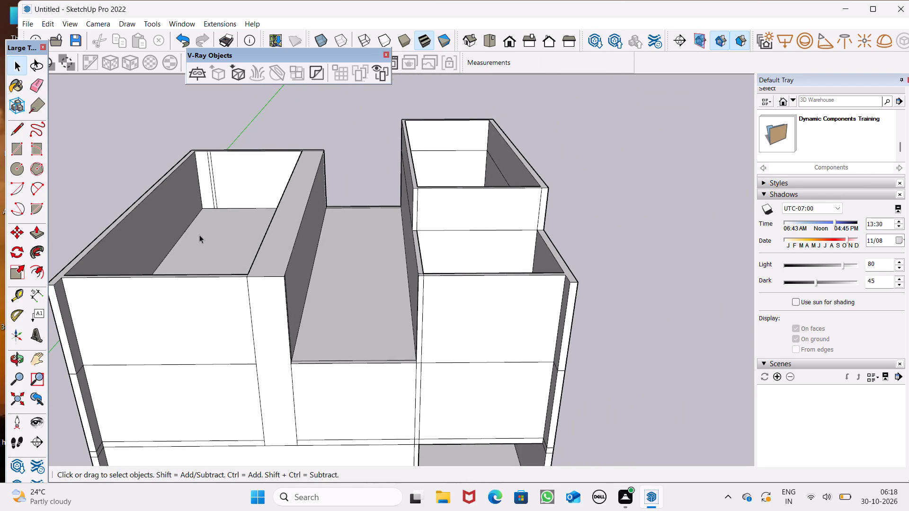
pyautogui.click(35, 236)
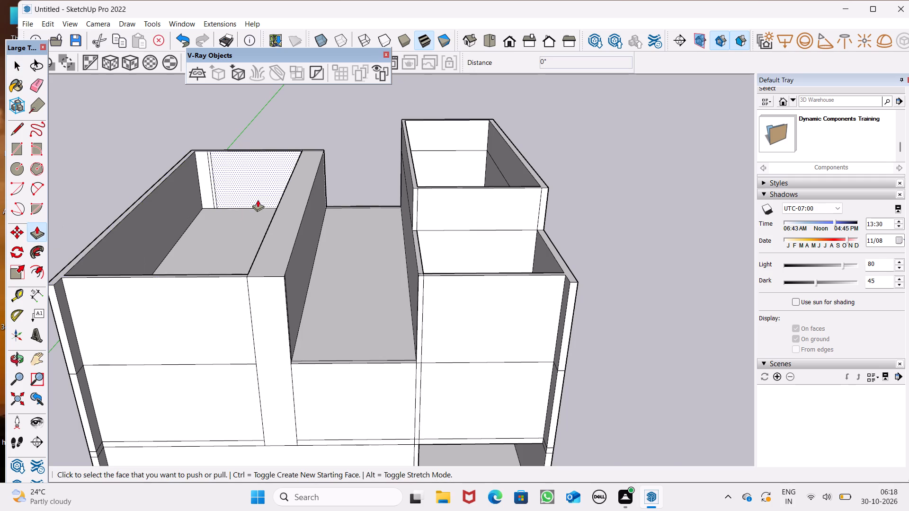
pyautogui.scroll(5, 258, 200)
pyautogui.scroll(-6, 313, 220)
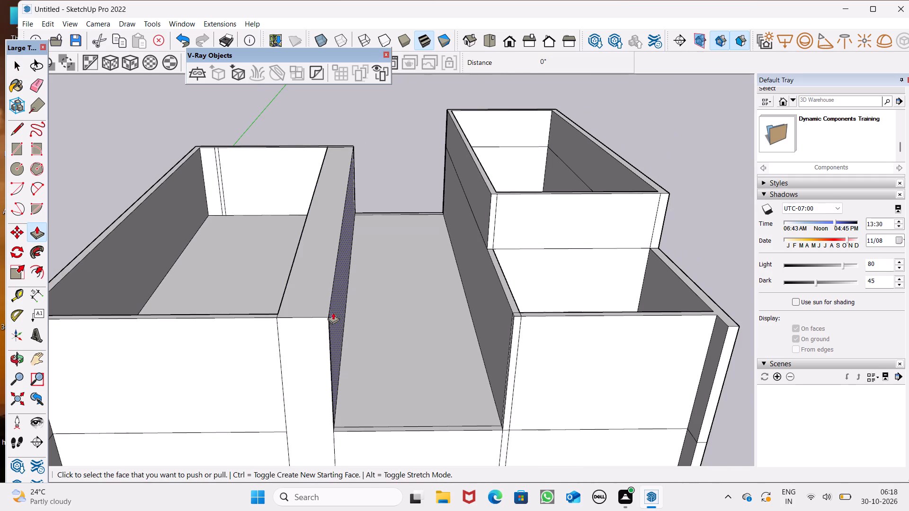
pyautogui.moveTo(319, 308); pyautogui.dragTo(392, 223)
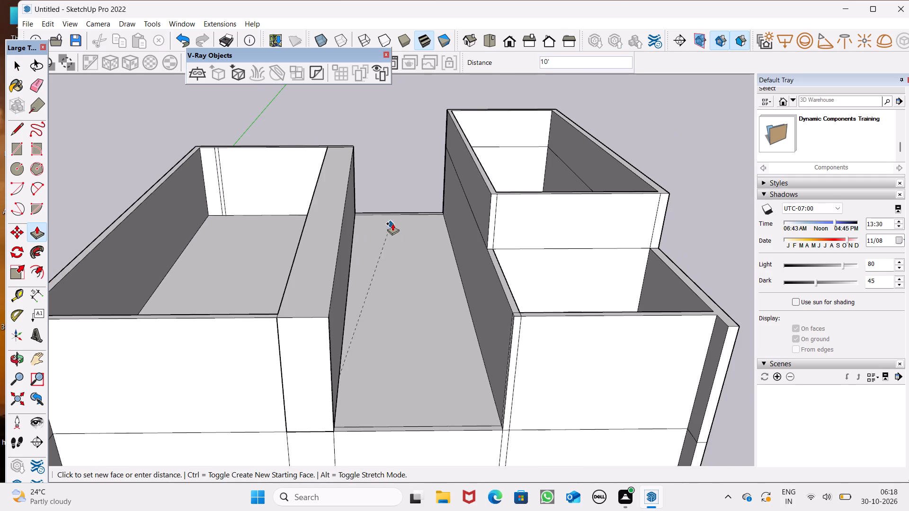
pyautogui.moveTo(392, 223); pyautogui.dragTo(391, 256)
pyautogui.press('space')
# Push/Pull the top of the long thick strip across the central passage up 5', level with the larger room's walls.
pyautogui.scroll(-4, 331, 229)
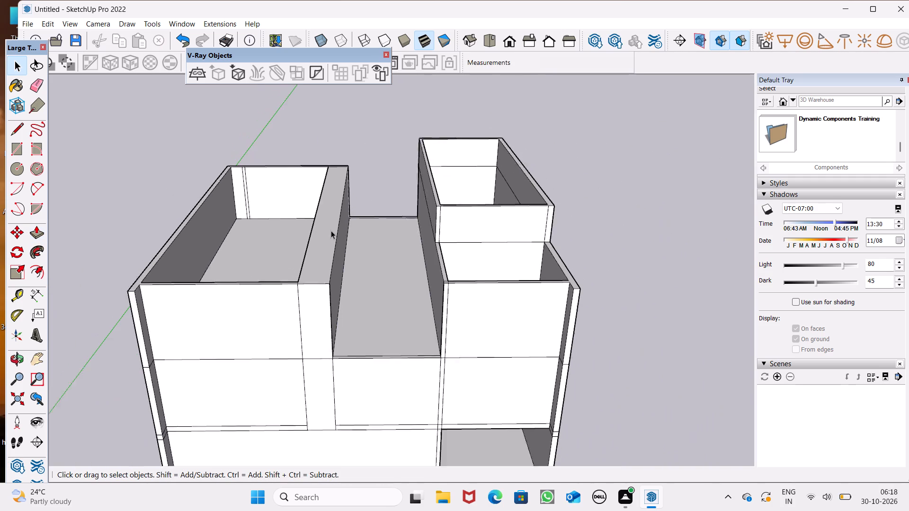
pyautogui.scroll(-1, 331, 230)
pyautogui.click(35, 227)
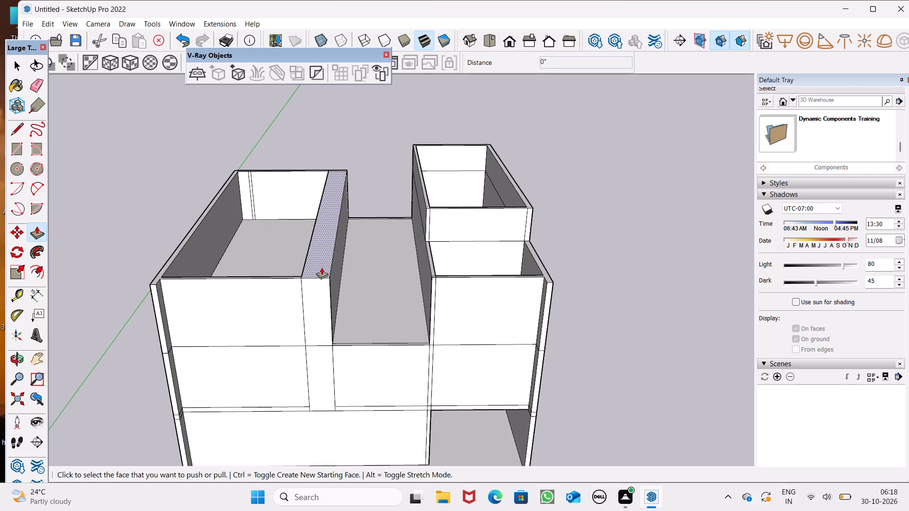
pyautogui.moveTo(321, 267); pyautogui.dragTo(429, 208)
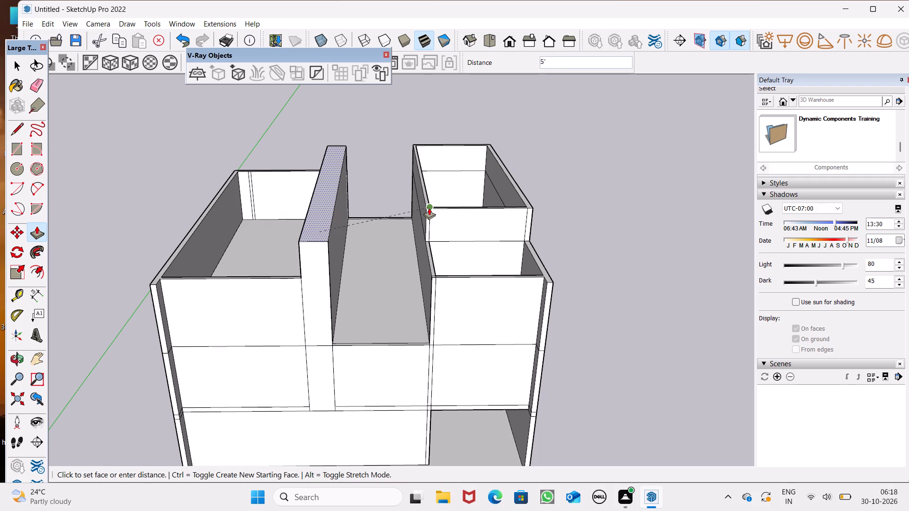
pyautogui.moveTo(429, 208); pyautogui.dragTo(424, 209)
# Examine the raised strip and the side bay's stepped walls around the central passage.
pyautogui.scroll(6, 394, 188)
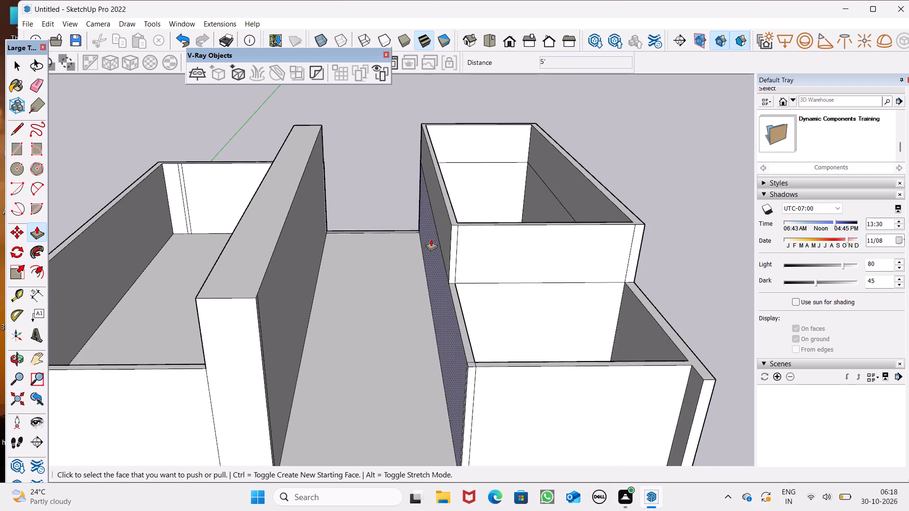
pyautogui.scroll(1, 438, 257)
pyautogui.moveTo(438, 257); pyautogui.dragTo(426, 222, button='middle')
pyautogui.scroll(-4, 426, 222)
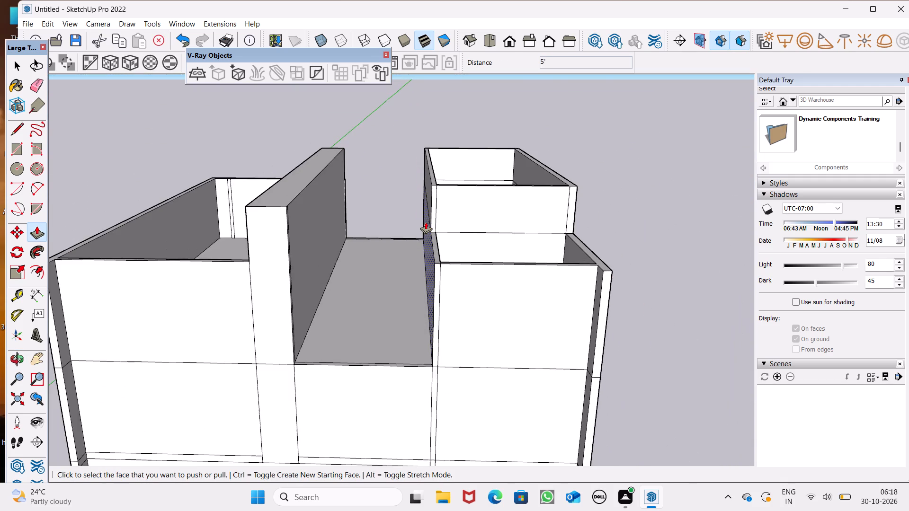
pyautogui.scroll(-4, 426, 222)
pyautogui.moveTo(437, 230); pyautogui.dragTo(433, 244, button='middle')
pyautogui.scroll(3, 433, 244)
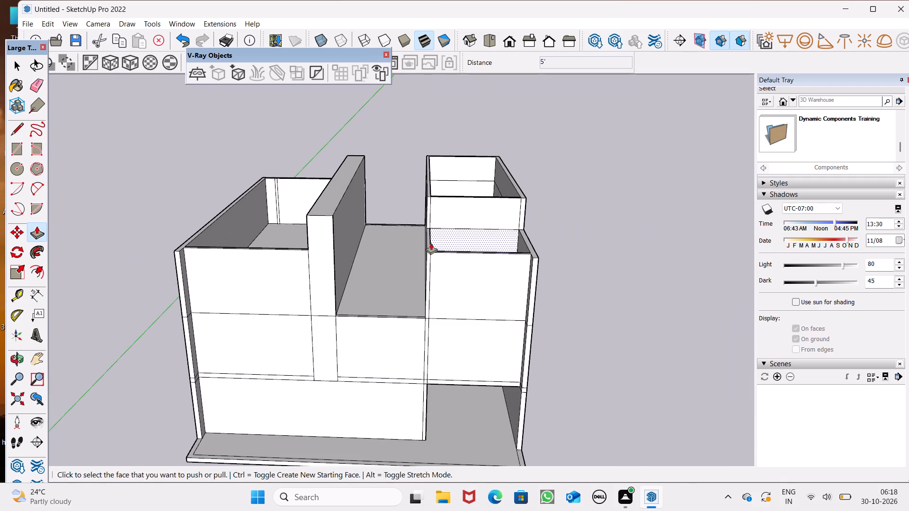
pyautogui.moveTo(431, 242); pyautogui.dragTo(428, 265, button='middle')
pyautogui.scroll(2, 454, 260)
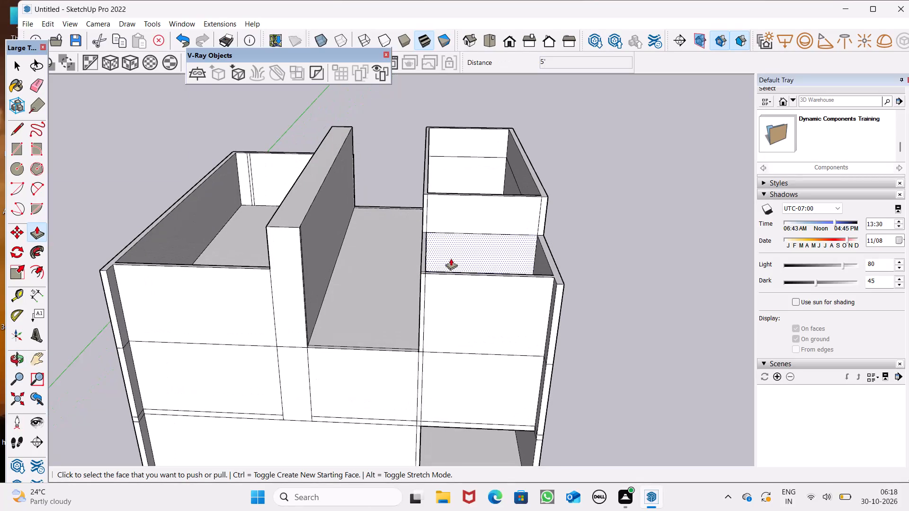
# Draw a line about 47' 11" long along the raised strip's passage-side face, a short distance below its top edge.
pyautogui.moveTo(332, 254); pyautogui.dragTo(285, 272, button='middle')
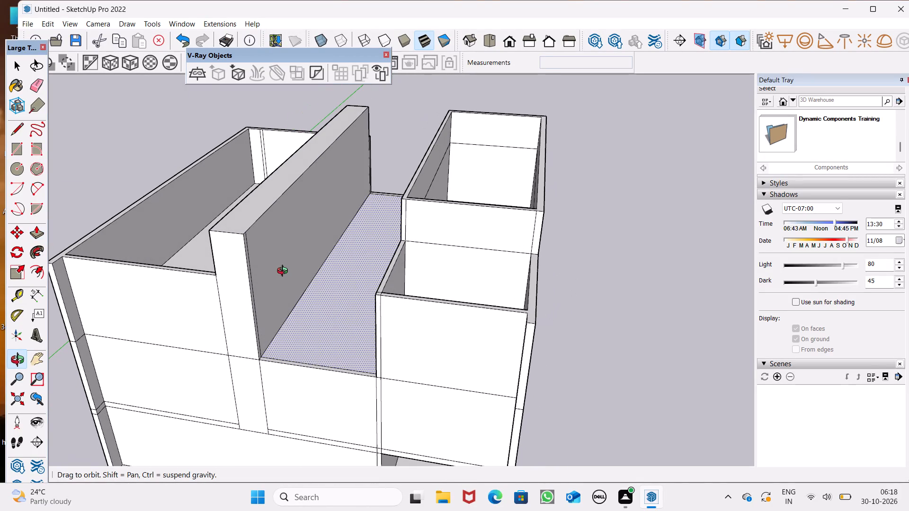
pyautogui.moveTo(285, 272); pyautogui.dragTo(291, 268, button='middle')
pyautogui.scroll(1, 291, 268)
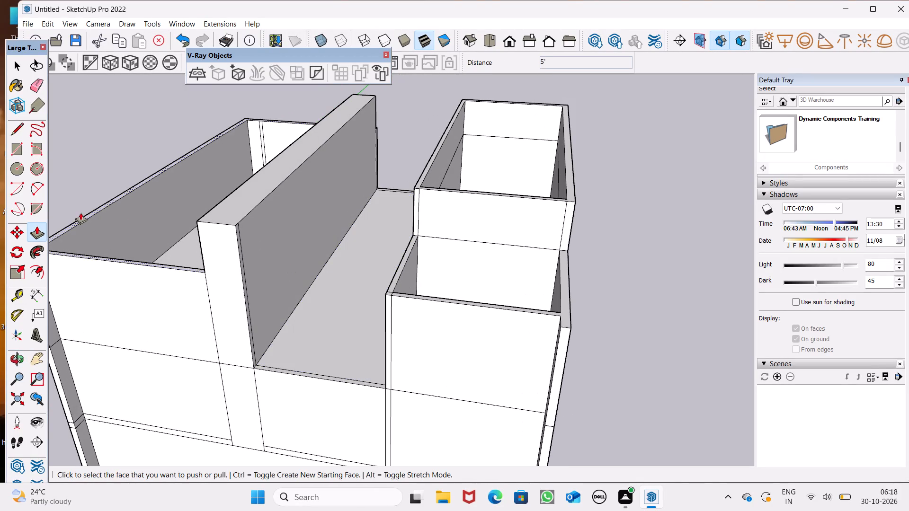
pyautogui.click(17, 127)
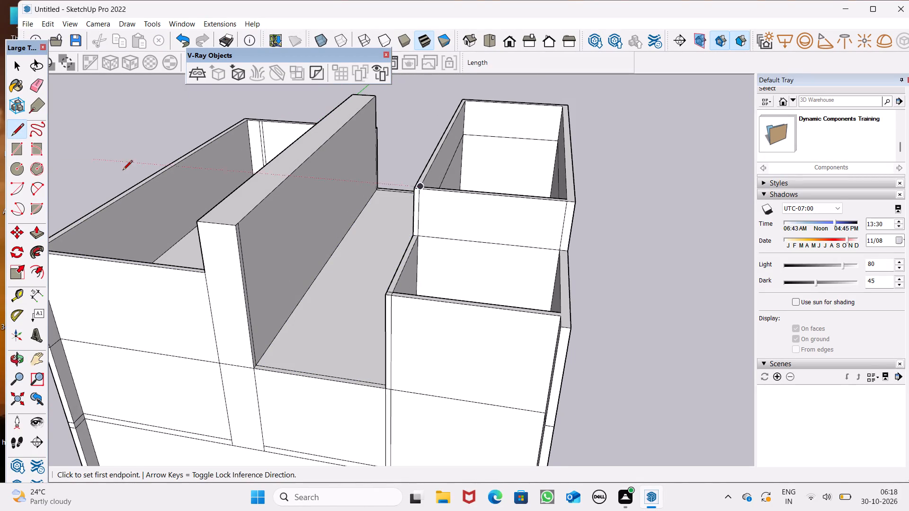
pyautogui.moveTo(233, 202); pyautogui.dragTo(220, 220, button='middle')
pyautogui.scroll(6, 231, 236)
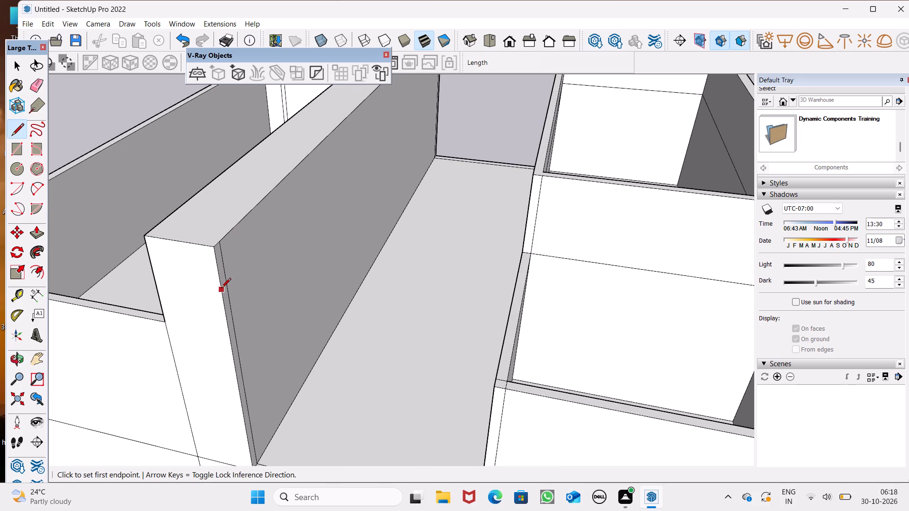
pyautogui.moveTo(221, 288); pyautogui.dragTo(223, 272)
pyautogui.scroll(-5, 285, 189)
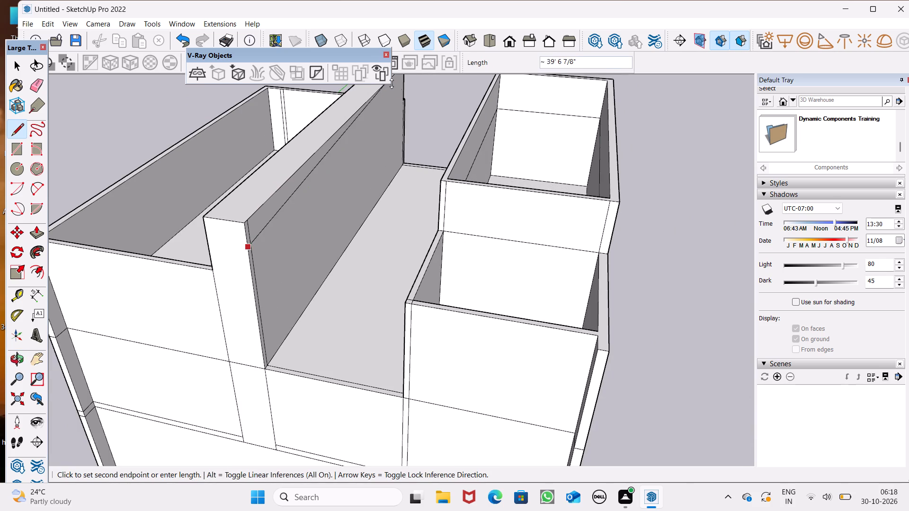
pyautogui.scroll(-7, 392, 116)
pyautogui.scroll(8, 393, 143)
pyautogui.scroll(6, 401, 93)
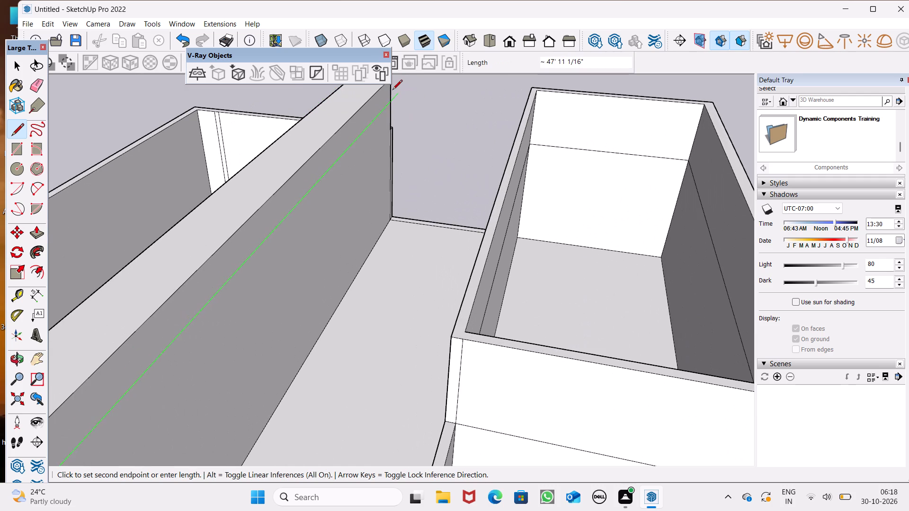
pyautogui.scroll(-7, 381, 173)
pyautogui.scroll(10, 379, 158)
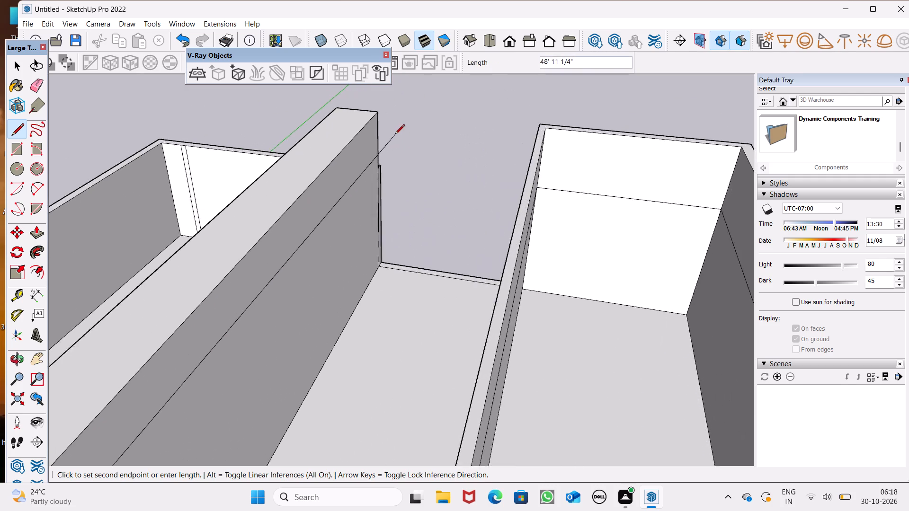
pyautogui.scroll(11, 395, 135)
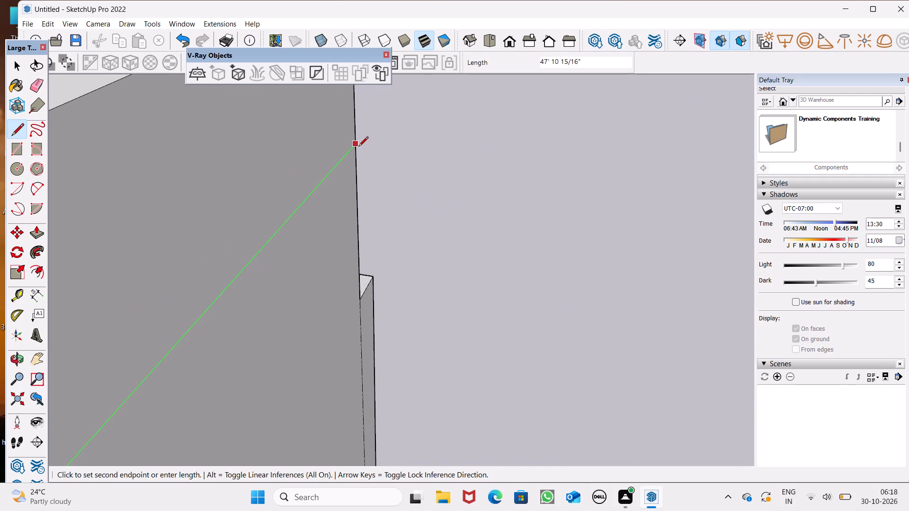
pyautogui.click(358, 147)
# Erase the short vertical edge near the front end of the raised strip's passage-side face, joining the upper band to the end piece.
pyautogui.scroll(-7, 384, 174)
pyautogui.scroll(-14, 416, 147)
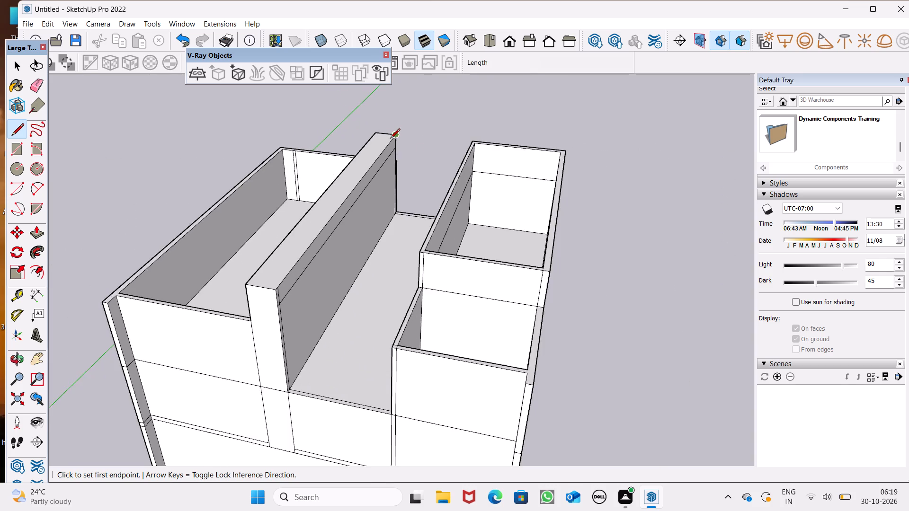
pyautogui.scroll(-3, 390, 139)
pyautogui.click(30, 84)
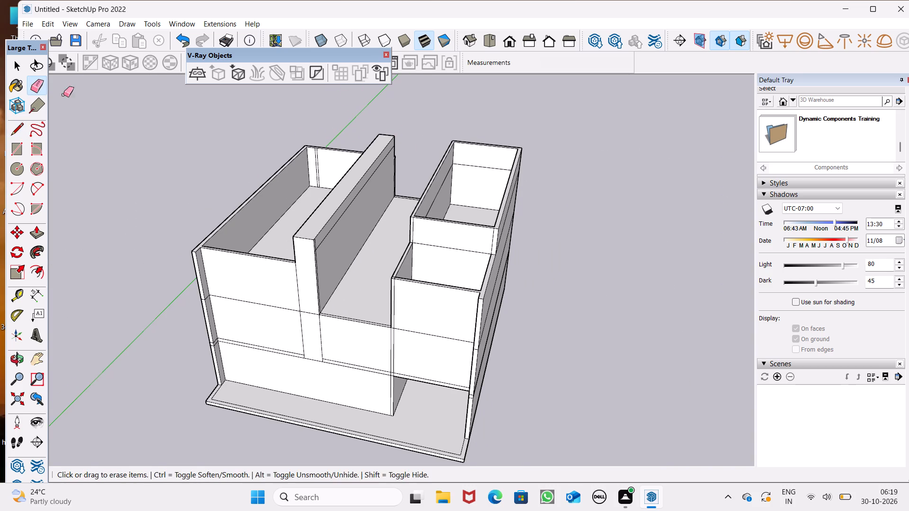
pyautogui.moveTo(363, 233); pyautogui.dragTo(302, 150, button='middle')
pyautogui.scroll(11, 298, 187)
pyautogui.middleClick(290, 201)
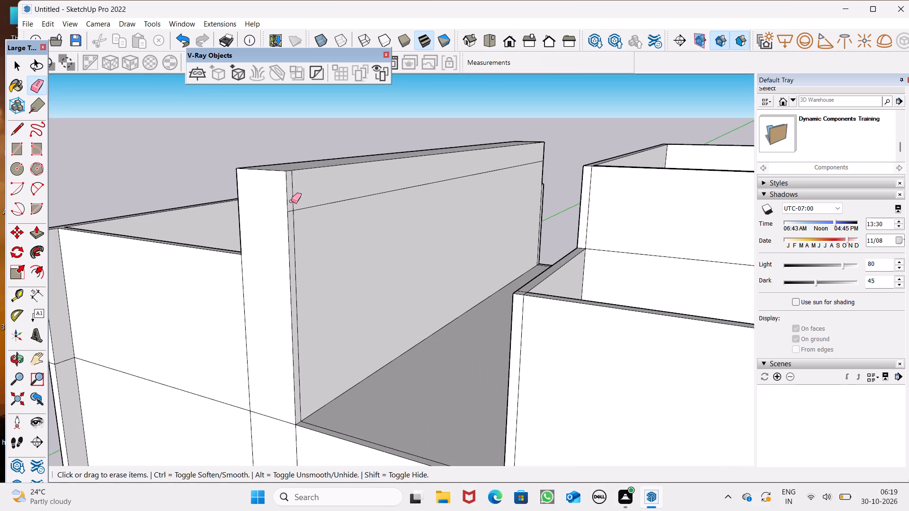
pyautogui.click(292, 201)
# Push/Pull the upper band of the raised strip across the central passage to the side bay's raised wall.
pyautogui.click(40, 233)
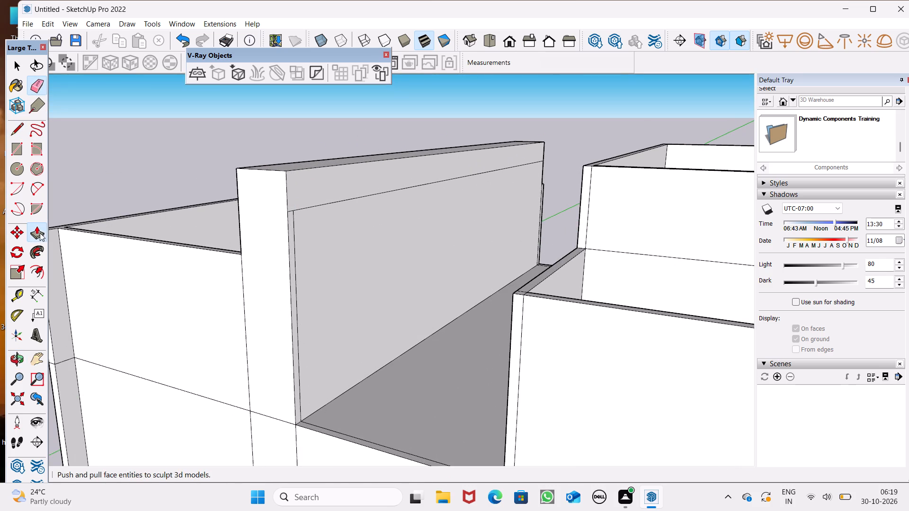
pyautogui.scroll(-6, 272, 205)
pyautogui.moveTo(312, 252); pyautogui.dragTo(327, 269, button='middle')
pyautogui.scroll(1, 326, 269)
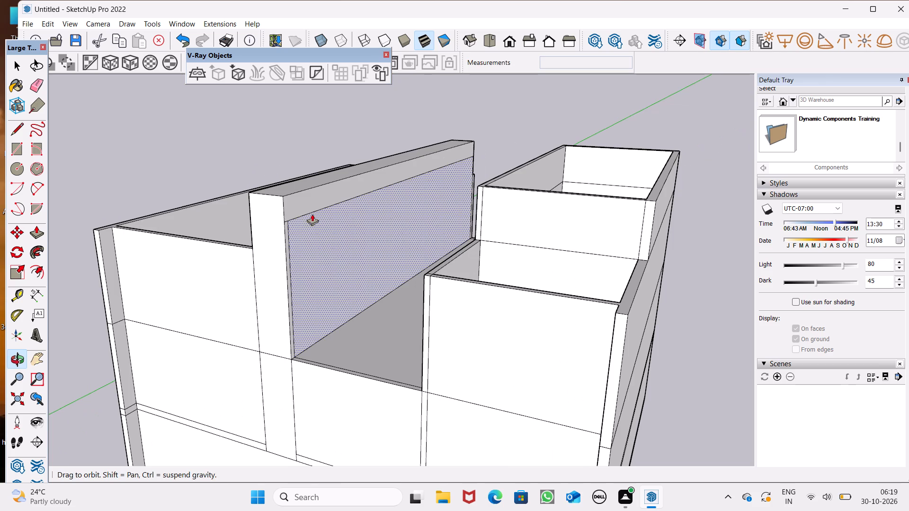
pyautogui.moveTo(302, 207); pyautogui.dragTo(484, 209)
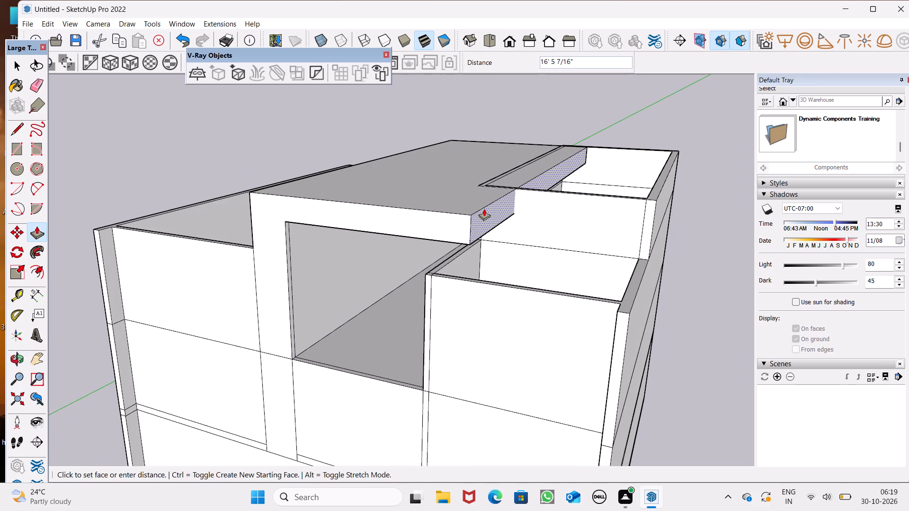
pyautogui.moveTo(484, 209); pyautogui.dragTo(440, 209)
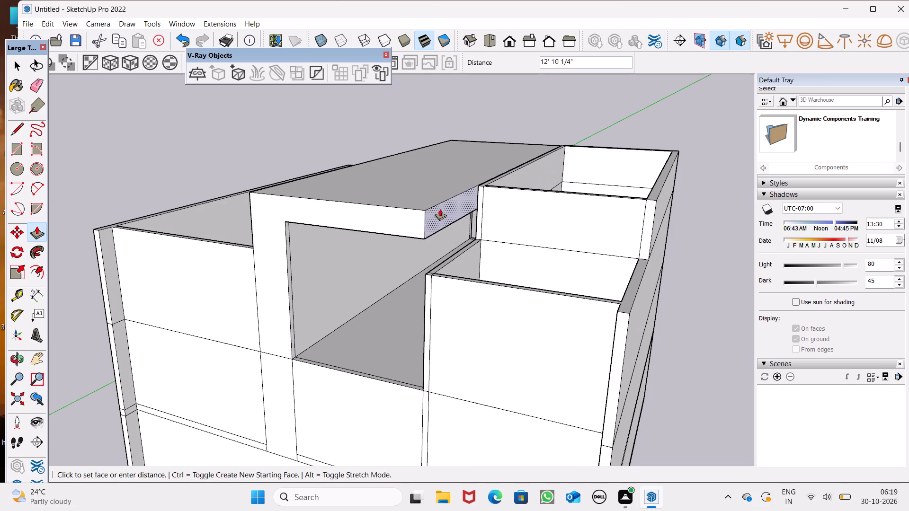
pyautogui.moveTo(440, 209); pyautogui.dragTo(478, 184)
# Push/Pull the roof slab's front end face about 15' over the side bay, flush with the outer wall of the raised room.
pyautogui.scroll(-3, 418, 185)
pyautogui.moveTo(481, 208); pyautogui.dragTo(406, 200, button='middle')
pyautogui.scroll(3, 407, 200)
pyautogui.moveTo(435, 211); pyautogui.dragTo(525, 202, button='middle')
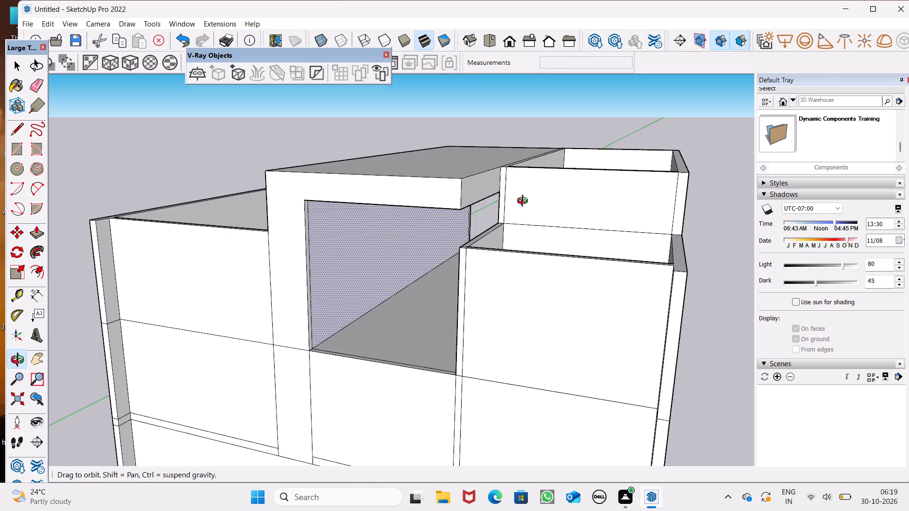
pyautogui.moveTo(525, 202); pyautogui.dragTo(495, 272, button='middle')
pyautogui.moveTo(441, 280); pyautogui.dragTo(525, 281)
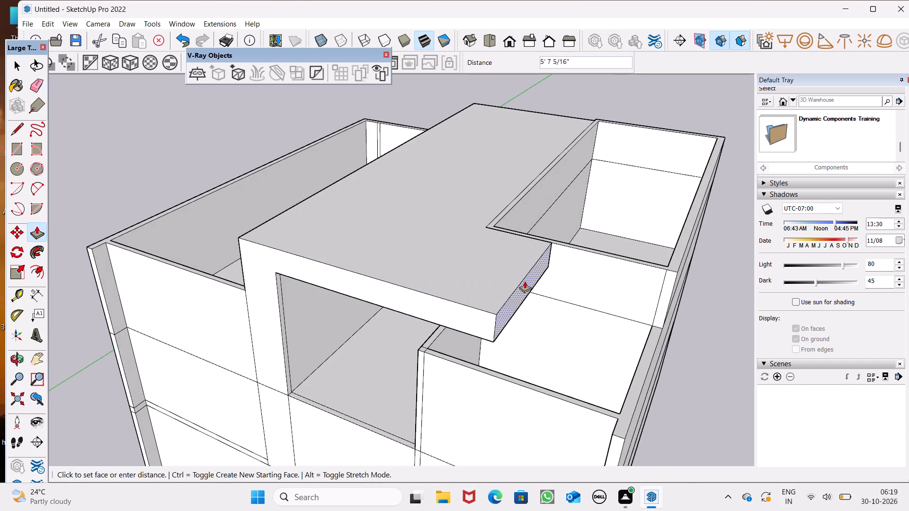
pyautogui.moveTo(525, 281); pyautogui.dragTo(651, 306)
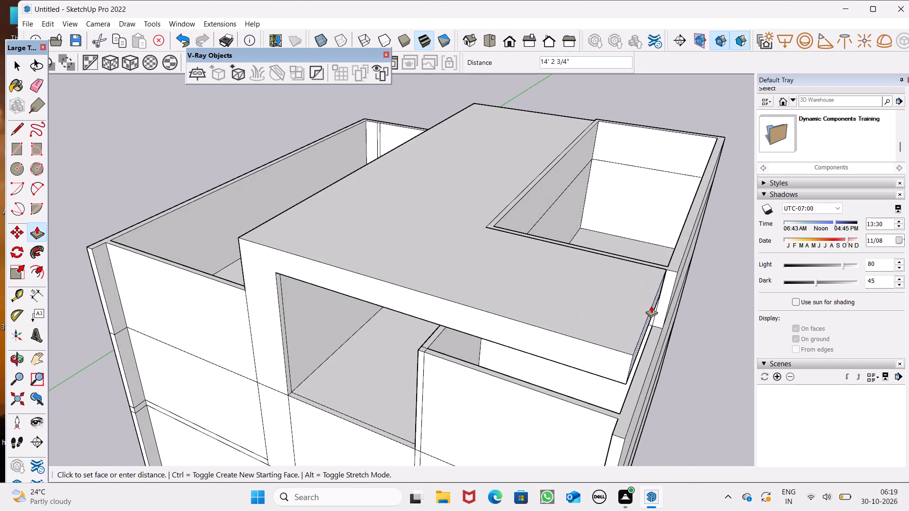
pyautogui.moveTo(651, 306); pyautogui.dragTo(665, 310)
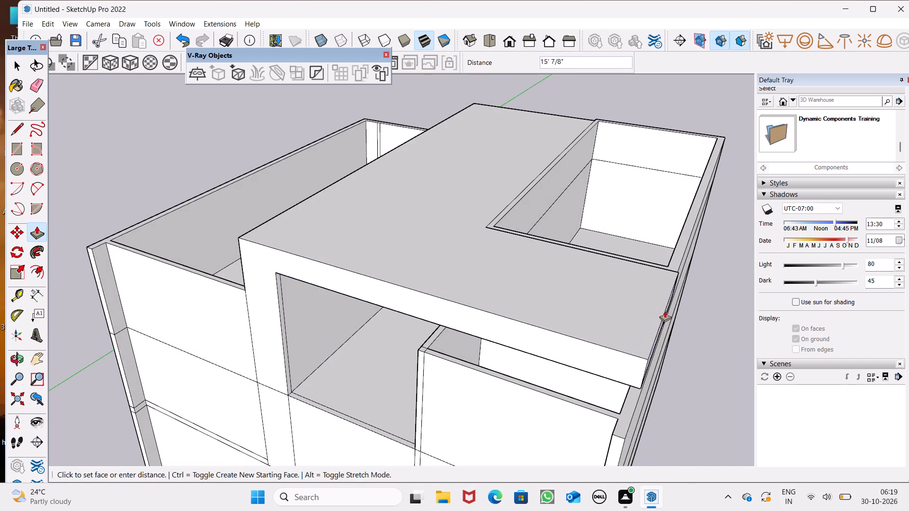
pyautogui.moveTo(665, 310); pyautogui.dragTo(679, 271)
# Push/Pull the top of the roof slab up by about 2' 2".
pyautogui.scroll(-4, 627, 273)
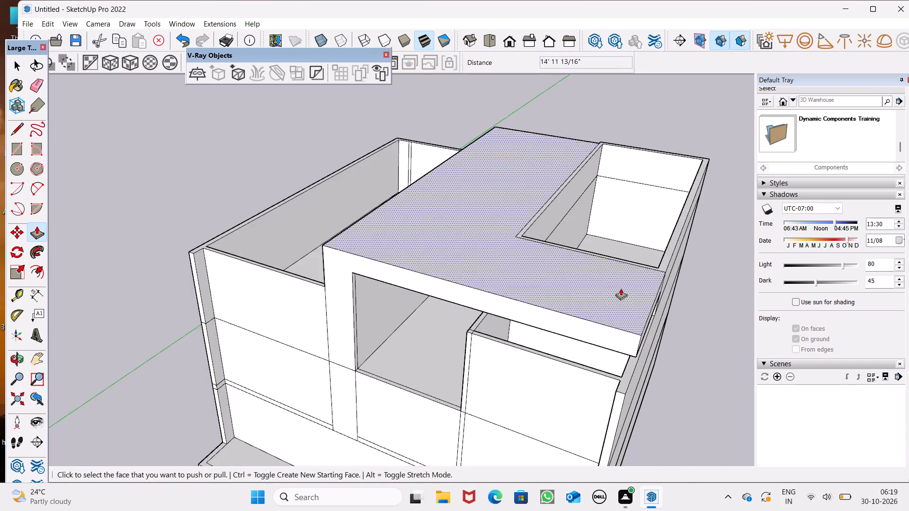
pyautogui.moveTo(623, 316); pyautogui.dragTo(739, 123, button='middle')
pyautogui.scroll(-3, 612, 128)
pyautogui.moveTo(585, 238); pyautogui.dragTo(585, 312, button='middle')
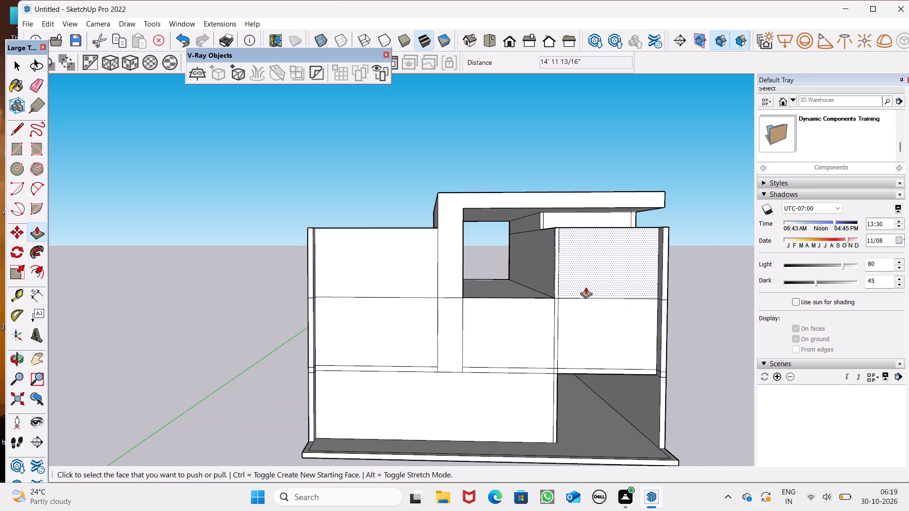
pyautogui.scroll(-3, 585, 287)
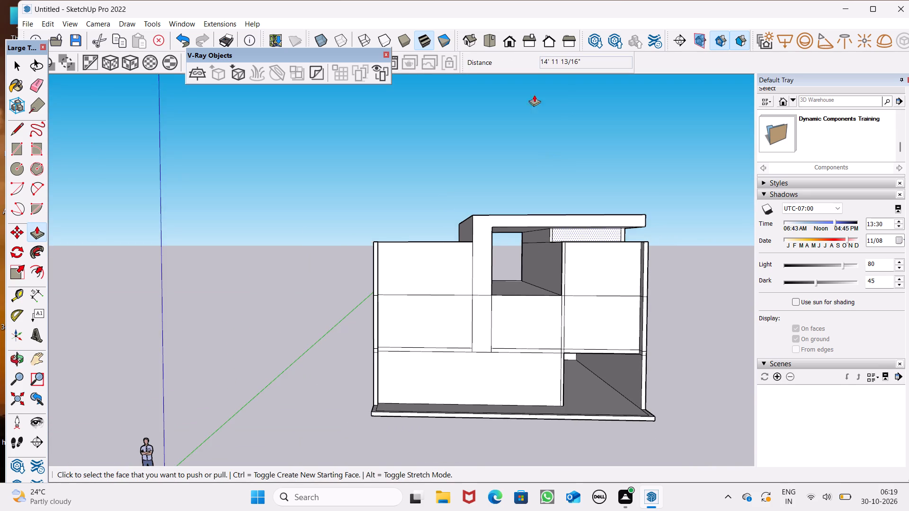
pyautogui.scroll(-4, 568, 195)
pyautogui.moveTo(561, 223); pyautogui.dragTo(437, 334, button='middle')
pyautogui.scroll(1, 561, 223)
pyautogui.scroll(6, 529, 299)
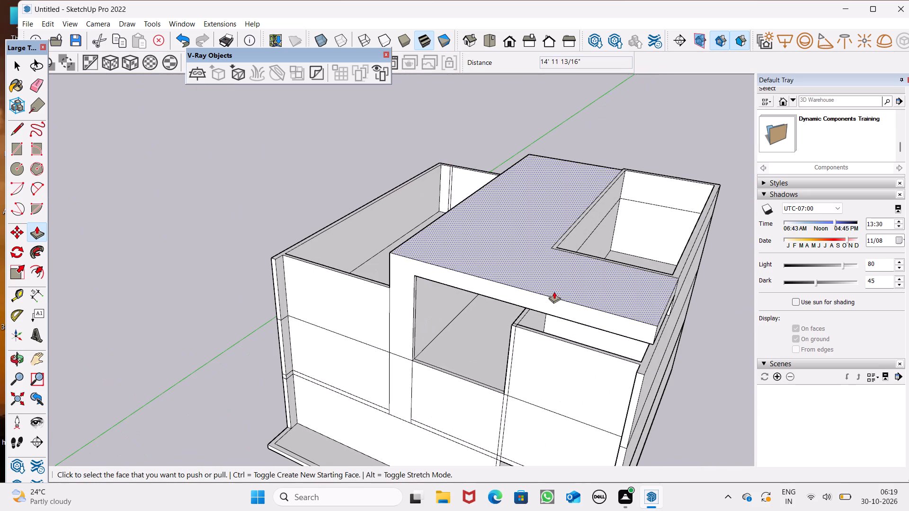
pyautogui.moveTo(554, 291); pyautogui.dragTo(556, 274)
# Push/Pull the top of the side bay's raised room walls up about 2' 2", level with the roof slab's top.
pyautogui.scroll(-3, 556, 279)
pyautogui.moveTo(593, 254); pyautogui.dragTo(625, 203, button='middle')
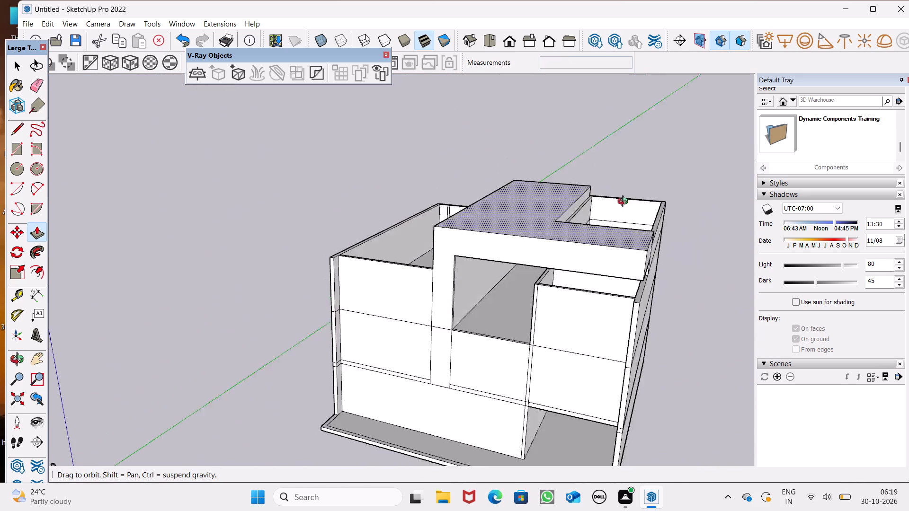
pyautogui.moveTo(625, 203); pyautogui.dragTo(641, 163, button='middle')
pyautogui.scroll(-1, 650, 176)
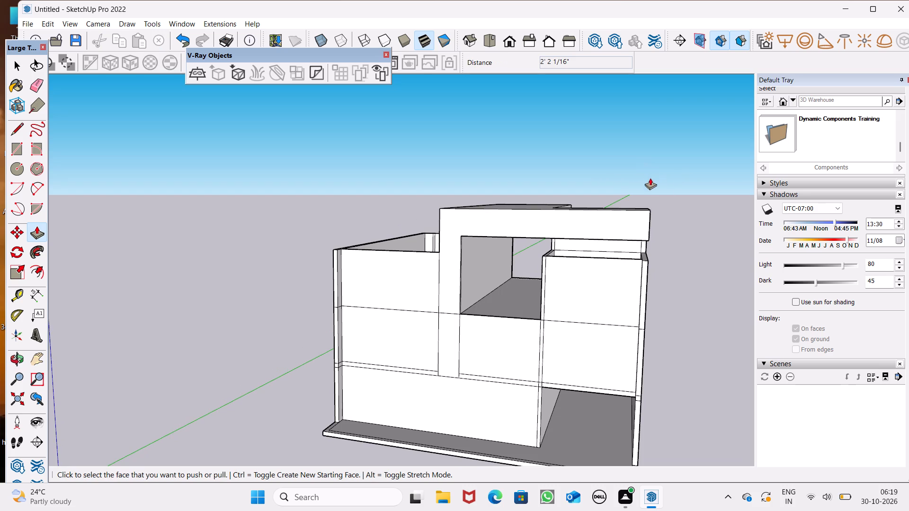
pyautogui.moveTo(697, 228); pyautogui.dragTo(422, 312, button='middle')
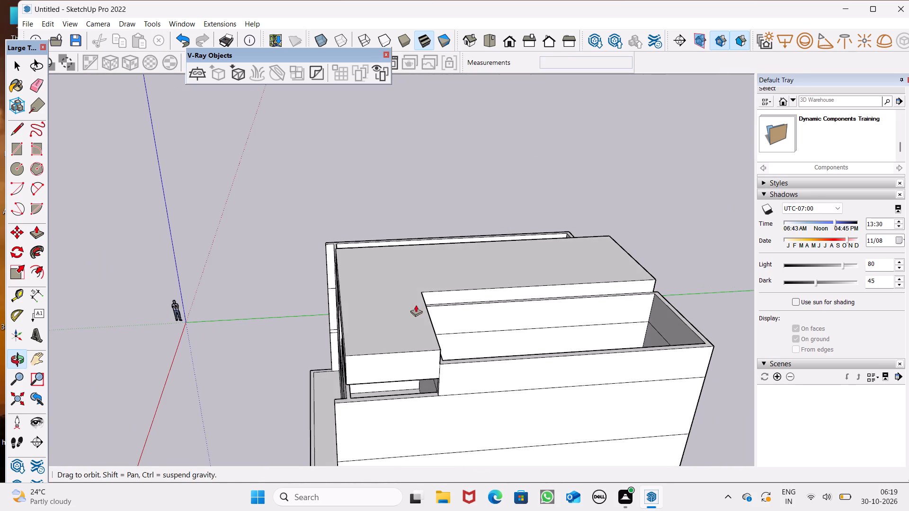
pyautogui.scroll(1, 425, 327)
pyautogui.scroll(4, 450, 364)
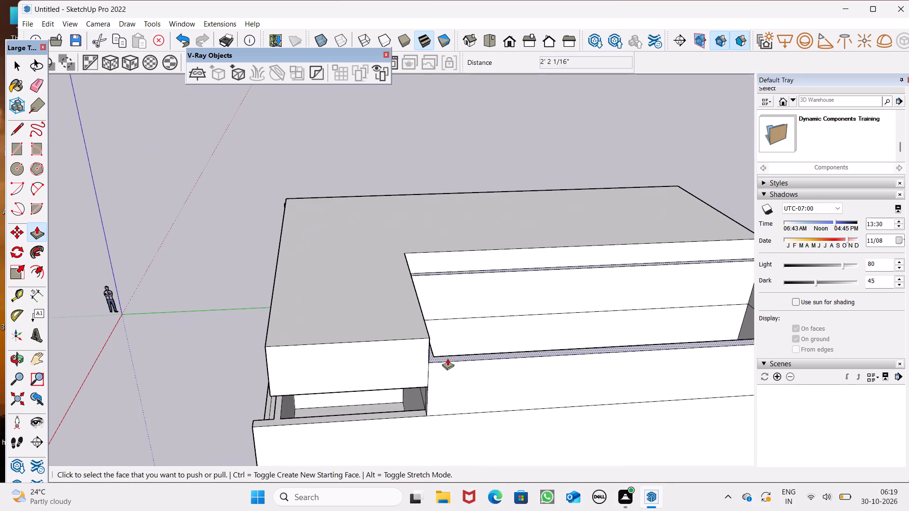
pyautogui.moveTo(435, 360); pyautogui.dragTo(410, 338)
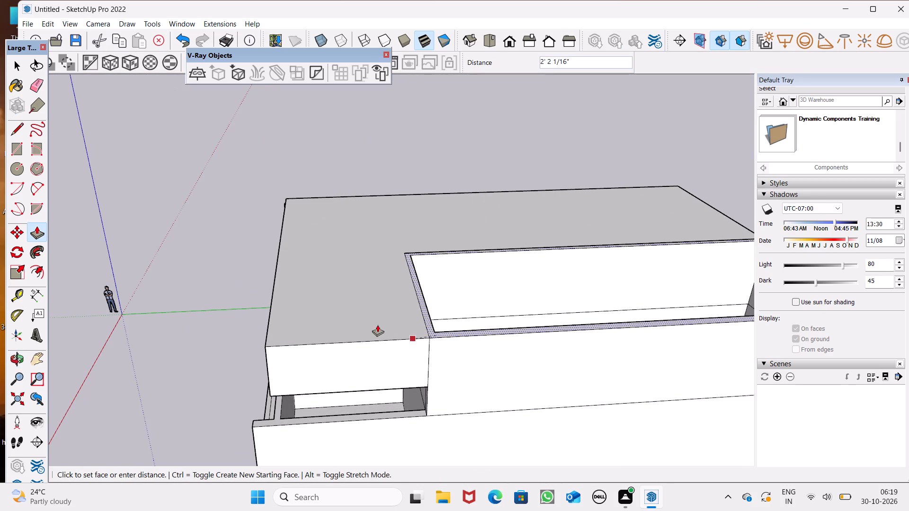
# Erase the horizontal edge crossing the front face of the tall strip beside the passage opening.
pyautogui.scroll(-6, 376, 313)
pyautogui.moveTo(357, 318); pyautogui.dragTo(656, 233, button='middle')
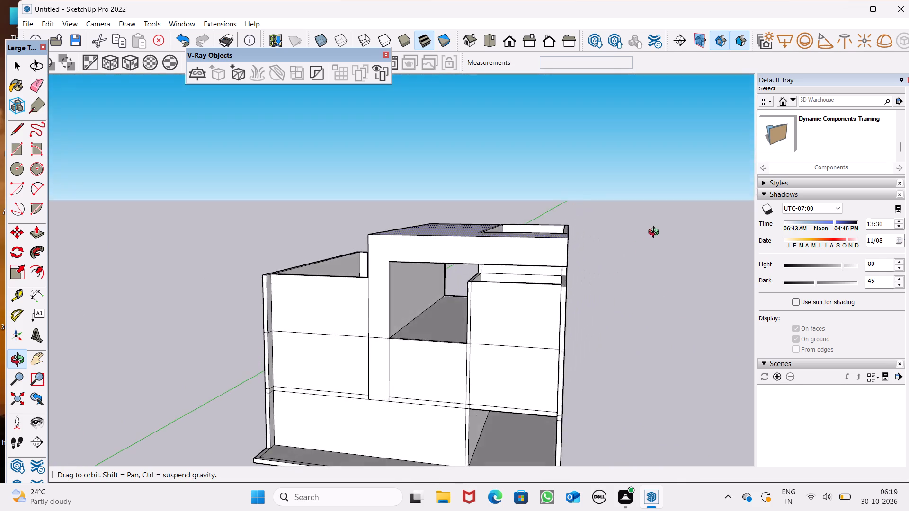
pyautogui.moveTo(656, 233); pyautogui.dragTo(668, 206, button='middle')
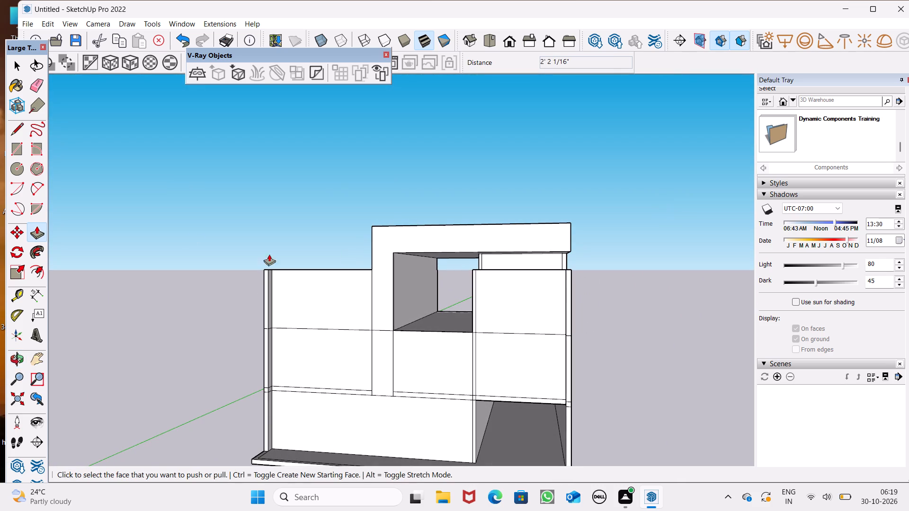
pyautogui.click(36, 82)
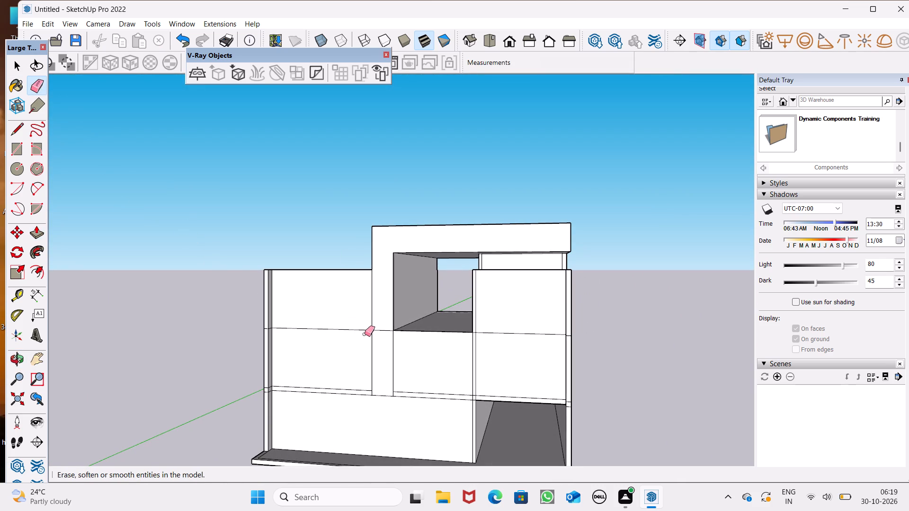
pyautogui.moveTo(381, 342); pyautogui.dragTo(381, 318)
# Push/Pull the narrow sill of the passage's rear opening up by about 10' 10".
pyautogui.scroll(-4, 397, 281)
pyautogui.moveTo(458, 322); pyautogui.dragTo(549, 317, button='middle')
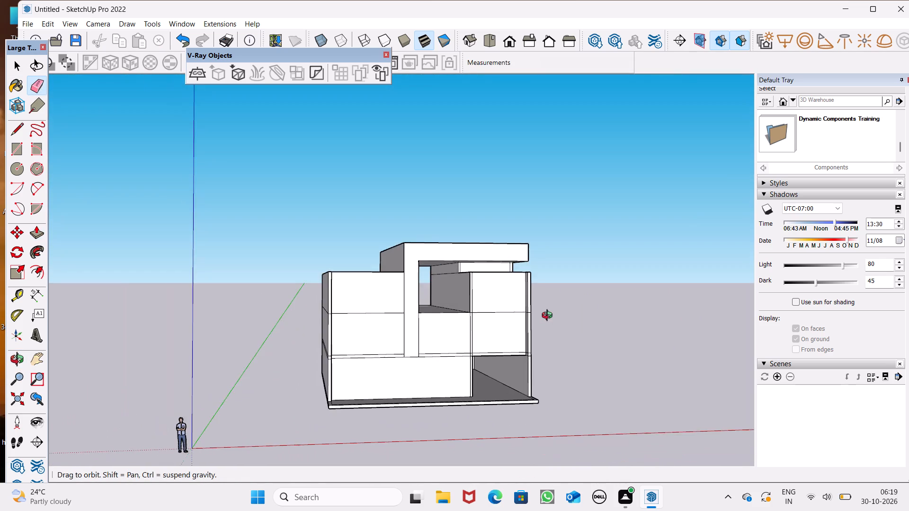
pyautogui.moveTo(549, 317); pyautogui.dragTo(123, 379, button='middle')
pyautogui.scroll(1, 514, 314)
pyautogui.moveTo(475, 332); pyautogui.dragTo(357, 350, button='middle')
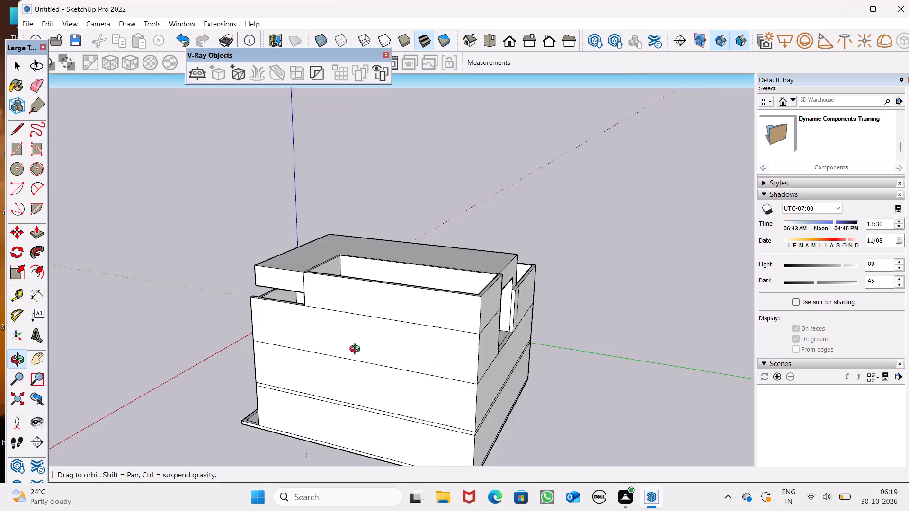
pyautogui.moveTo(357, 350); pyautogui.dragTo(121, 380, button='middle')
pyautogui.scroll(4, 153, 354)
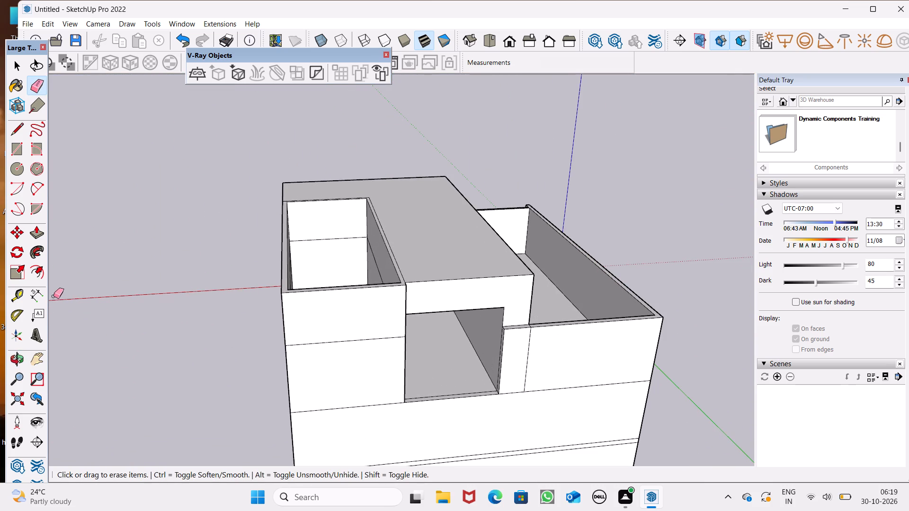
pyautogui.click(39, 239)
pyautogui.scroll(-4, 233, 224)
pyautogui.scroll(4, 373, 343)
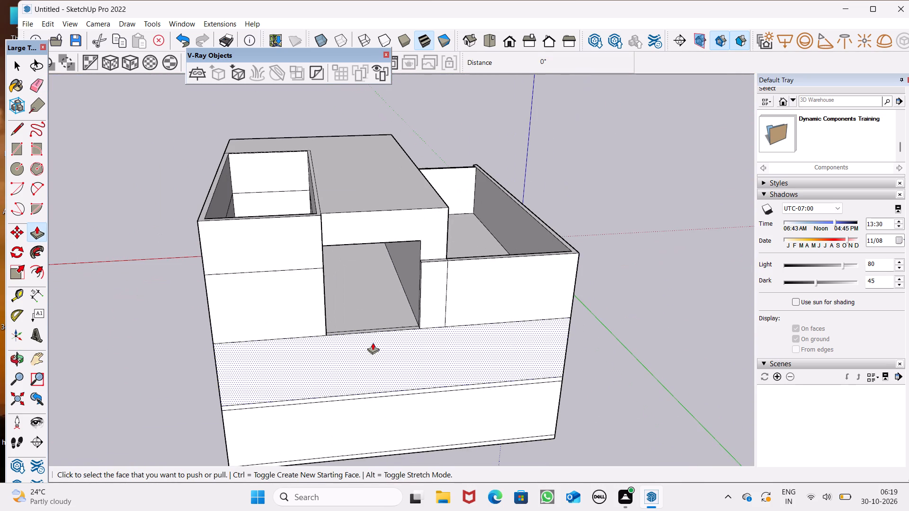
pyautogui.scroll(1, 373, 343)
pyautogui.moveTo(429, 308); pyautogui.dragTo(437, 388, button='middle')
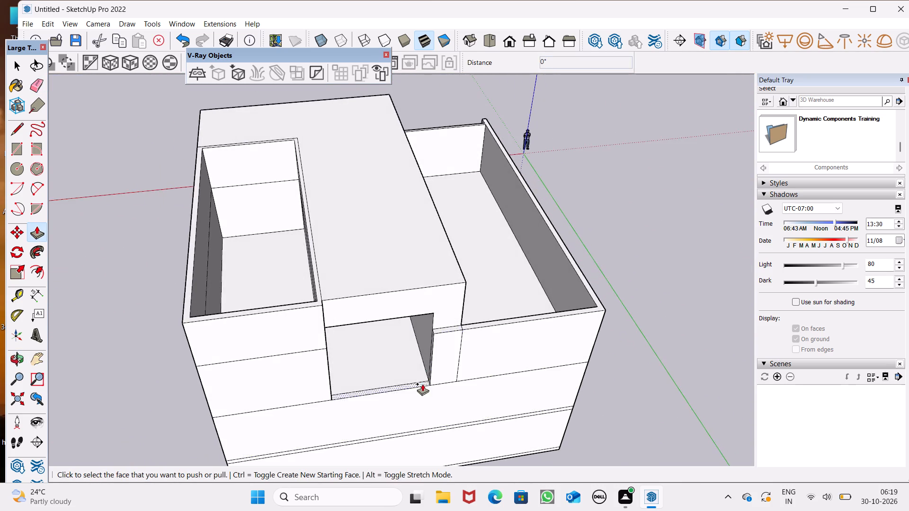
pyautogui.scroll(5, 420, 379)
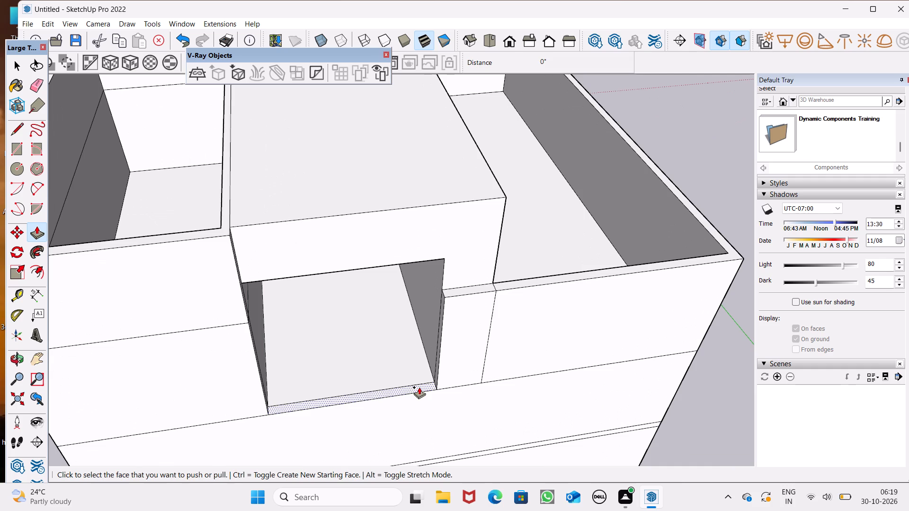
pyautogui.moveTo(418, 387); pyautogui.dragTo(444, 258)
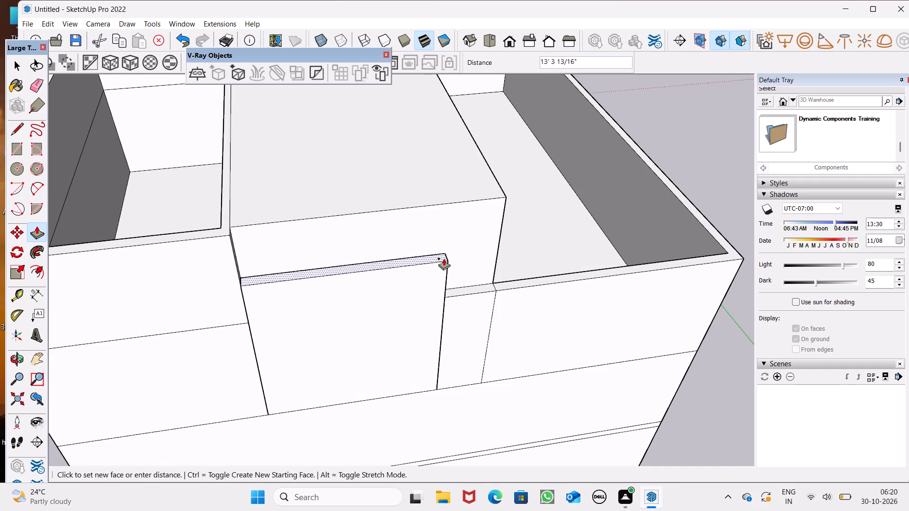
pyautogui.moveTo(444, 258); pyautogui.dragTo(448, 288)
# Push/Pull the top of the raised infill wall the rest of the way up to the roof slab, closing the passage's rear opening.
pyautogui.moveTo(463, 317); pyautogui.dragTo(409, 372, button='middle')
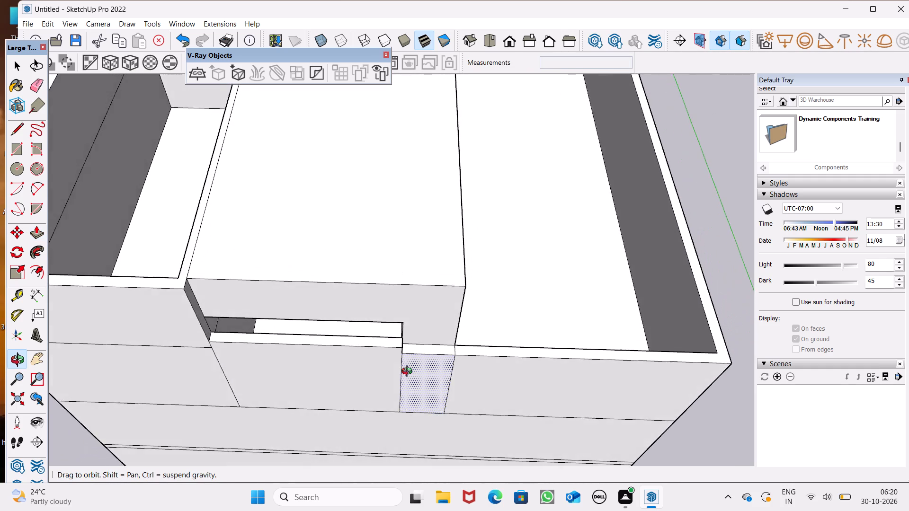
pyautogui.moveTo(409, 372); pyautogui.dragTo(397, 379, button='middle')
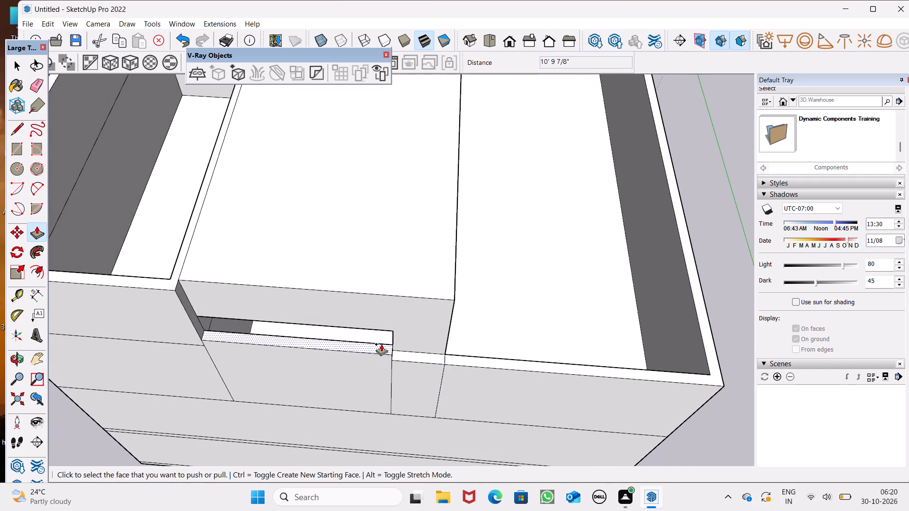
pyautogui.moveTo(386, 350); pyautogui.dragTo(383, 344)
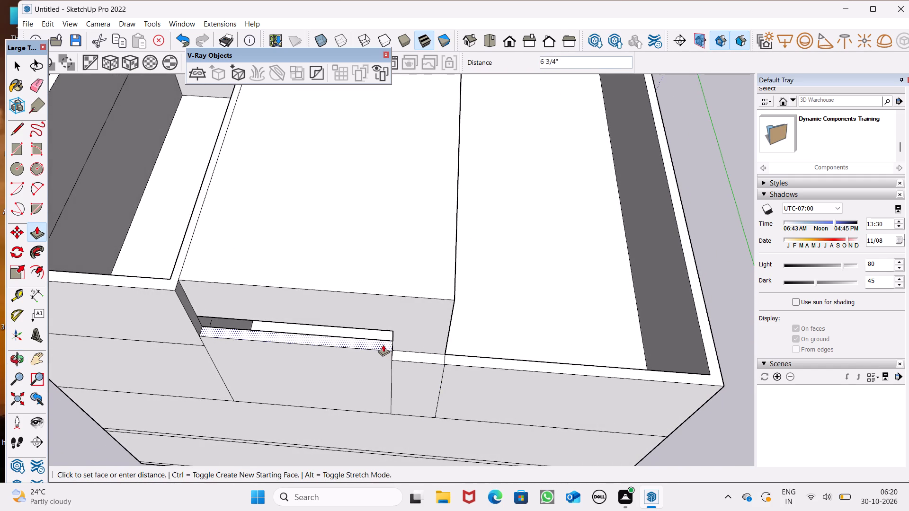
pyautogui.moveTo(383, 344); pyautogui.dragTo(358, 300)
# Push/Pull the top of the narrow rear wall strip beside the infilled passage opening up about 7' 2" to the roof slab.
pyautogui.scroll(-2, 387, 340)
pyautogui.moveTo(396, 347); pyautogui.dragTo(336, 341, button='middle')
pyautogui.moveTo(349, 345); pyautogui.dragTo(340, 312)
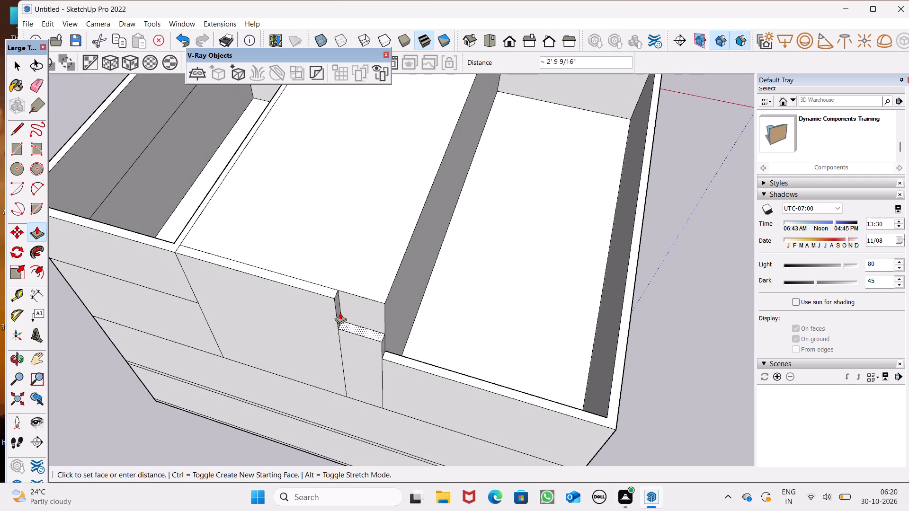
pyautogui.moveTo(340, 312); pyautogui.dragTo(330, 300)
# Examine the building's rear, side and front faces to check how the infilled walls meet the roof slab.
pyautogui.scroll(-3, 334, 323)
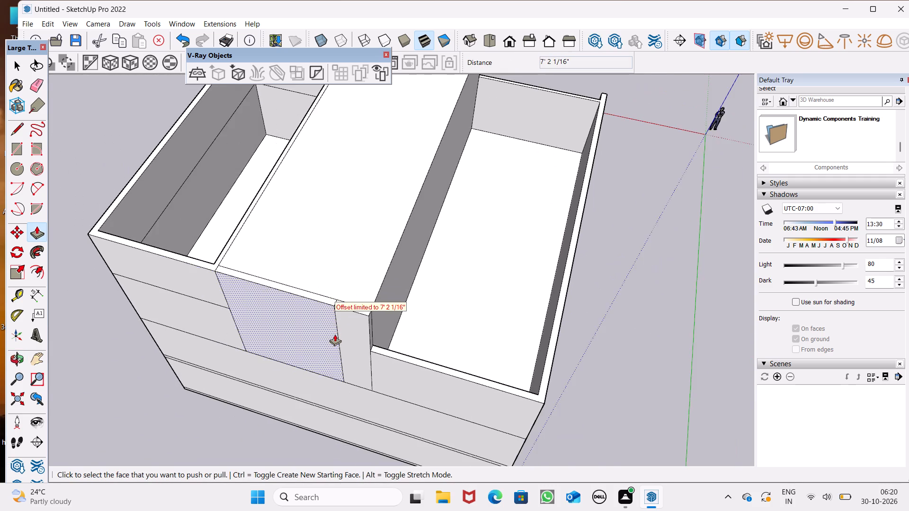
pyautogui.scroll(-4, 335, 334)
pyautogui.moveTo(334, 343); pyautogui.dragTo(214, 182, button='middle')
pyautogui.moveTo(278, 187); pyautogui.dragTo(309, 187, button='middle')
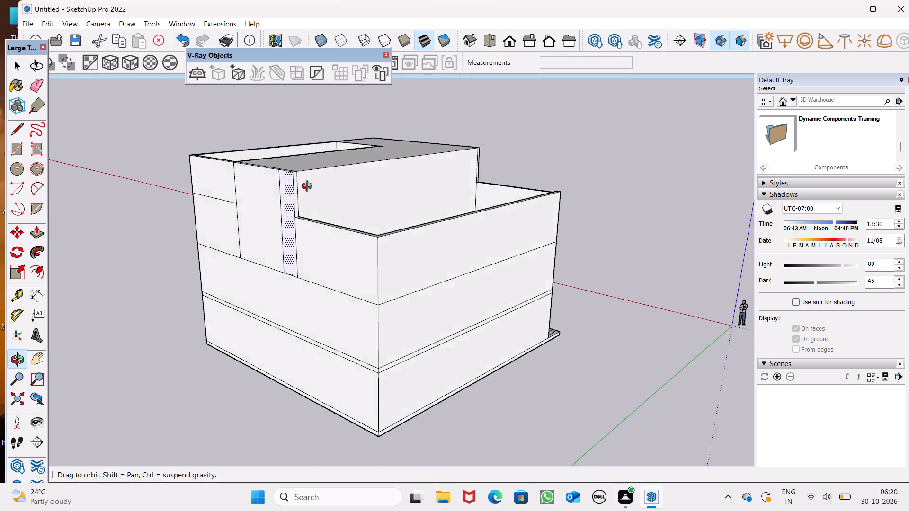
pyautogui.moveTo(309, 187); pyautogui.dragTo(450, 188, button='middle')
pyautogui.moveTo(266, 207); pyautogui.dragTo(350, 194, button='middle')
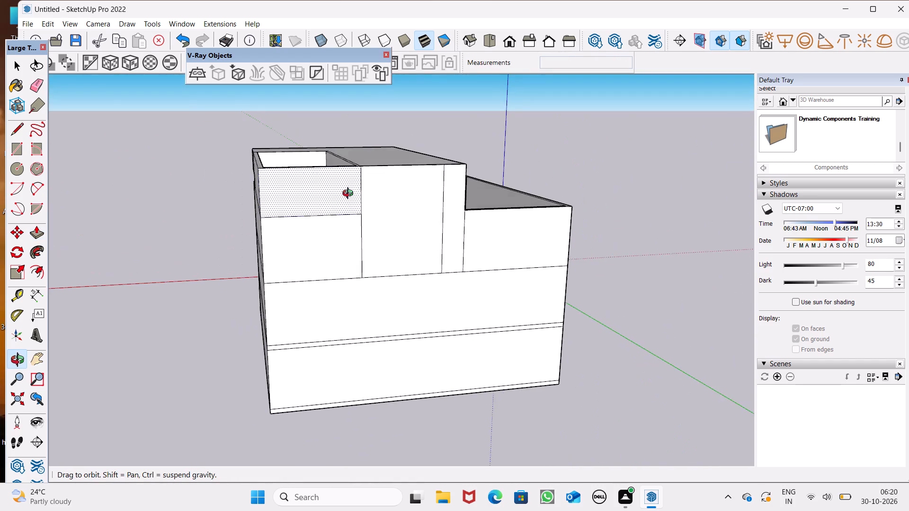
pyautogui.moveTo(350, 194); pyautogui.dragTo(309, 226, button='middle')
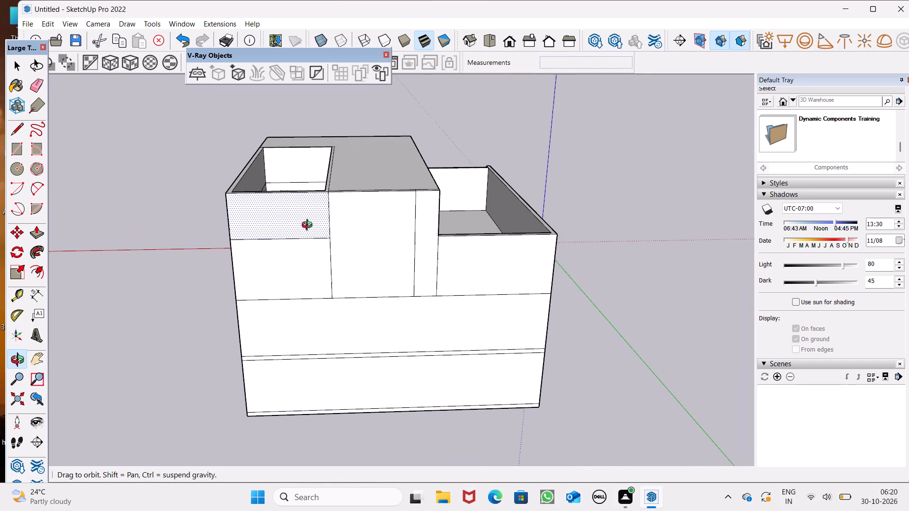
pyautogui.moveTo(309, 226); pyautogui.dragTo(309, 226, button='middle')
pyautogui.scroll(1, 309, 226)
pyautogui.scroll(-3, 309, 225)
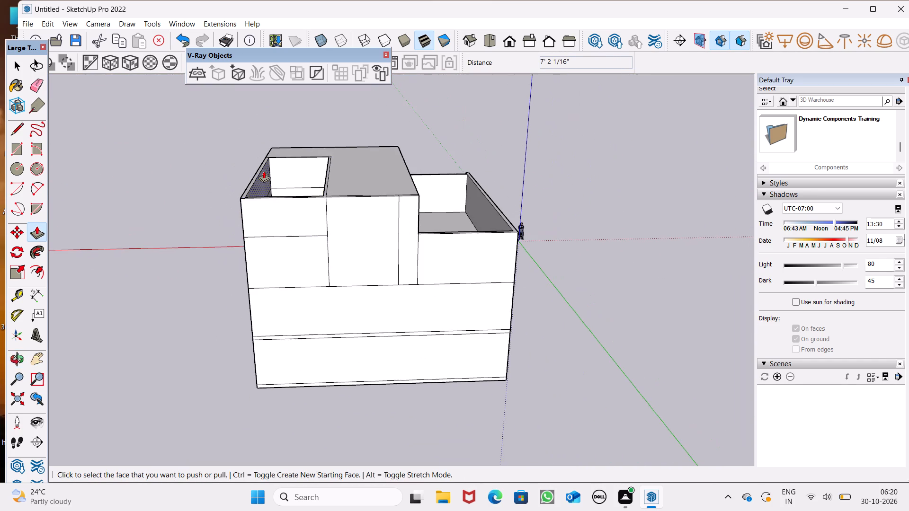
pyautogui.scroll(-3, 246, 237)
pyautogui.moveTo(197, 335); pyautogui.dragTo(533, 281, button='middle')
pyautogui.moveTo(31, 259); pyautogui.dragTo(403, 261, button='middle')
pyautogui.scroll(-2, 0, 244)
pyautogui.moveTo(0, 261); pyautogui.dragTo(191, 274, button='middle')
pyautogui.scroll(-3, 151, 220)
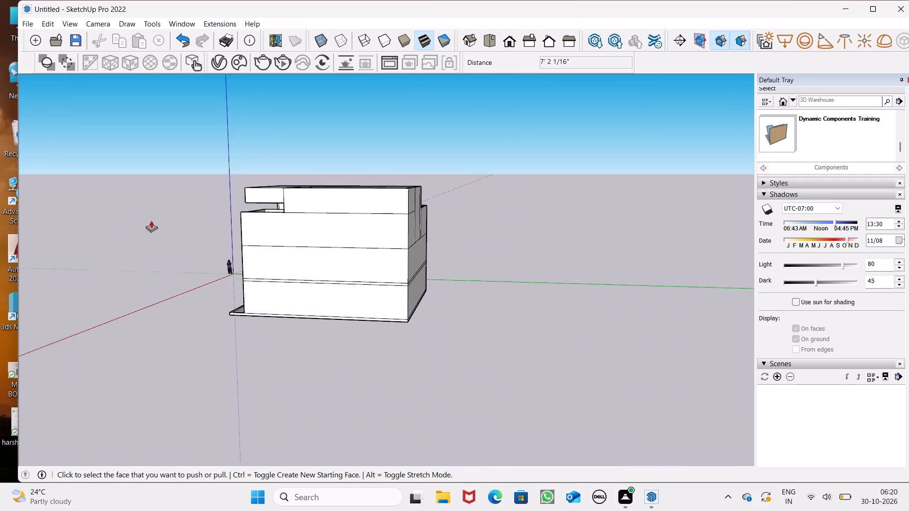
pyautogui.scroll(-1, 151, 220)
pyautogui.moveTo(128, 275); pyautogui.dragTo(524, 262, button='middle')
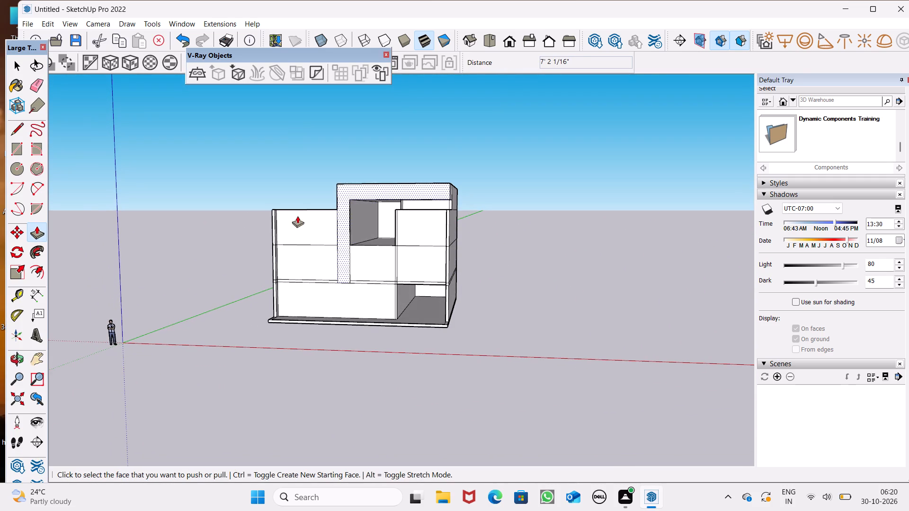
pyautogui.moveTo(298, 224); pyautogui.dragTo(387, 235, button='middle')
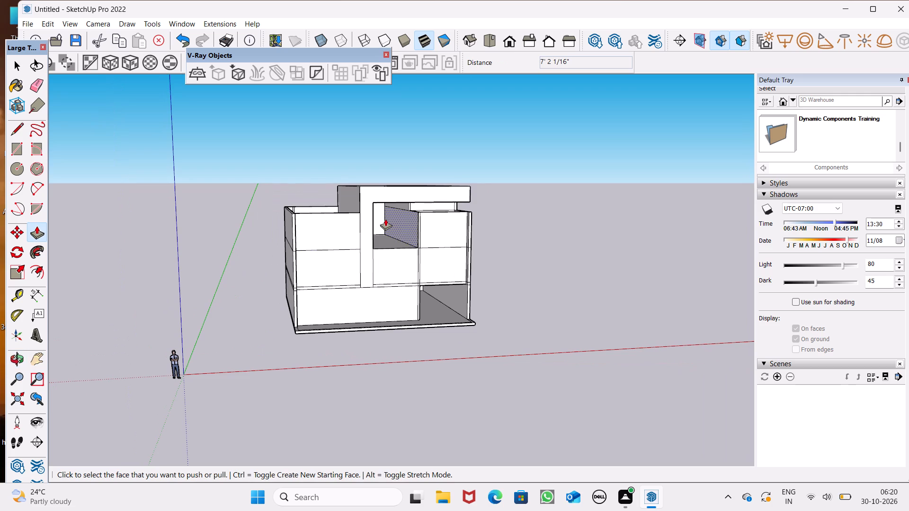
# Trace a line about 1' 4 1/2" long on the inner top edge of the raised side room to cap its open top.
pyautogui.scroll(-3, 310, 221)
pyautogui.moveTo(342, 229); pyautogui.dragTo(175, 325, button='middle')
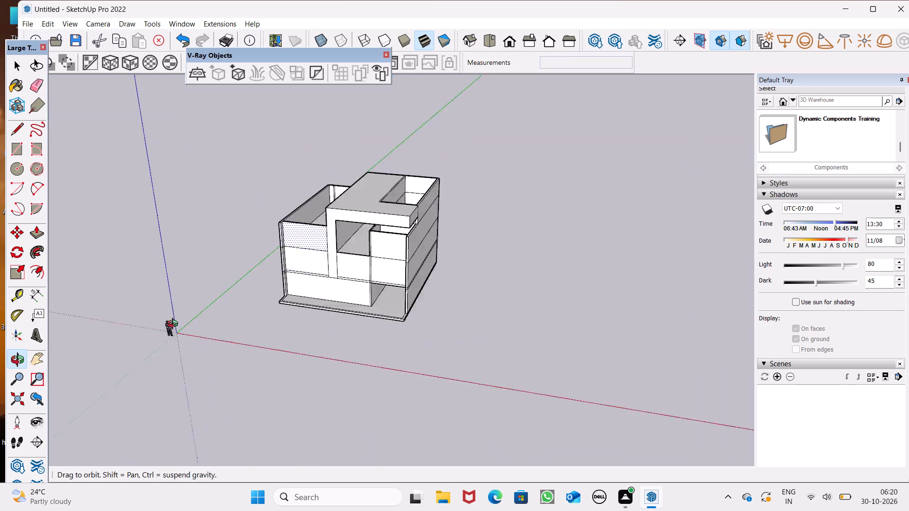
pyautogui.moveTo(175, 325); pyautogui.dragTo(176, 486, button='middle')
pyautogui.scroll(1, 112, 437)
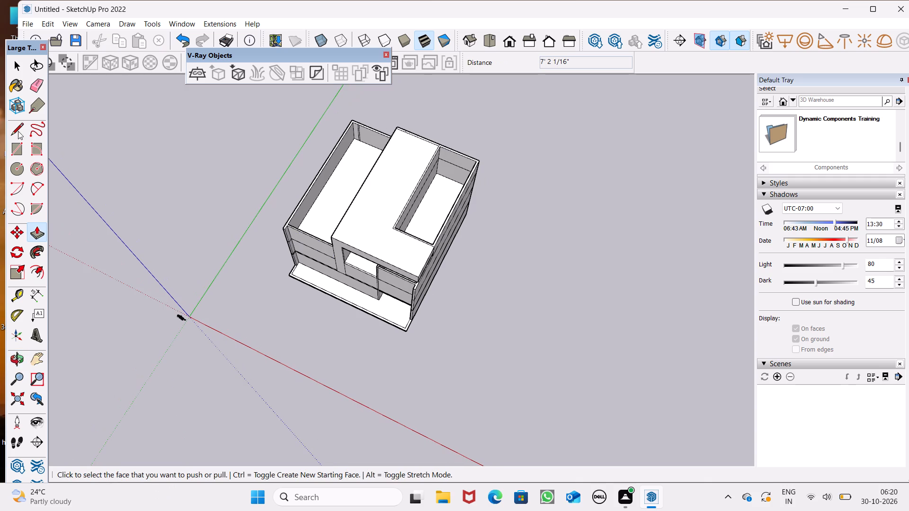
pyautogui.click(22, 125)
pyautogui.scroll(6, 546, 150)
pyautogui.scroll(6, 344, 162)
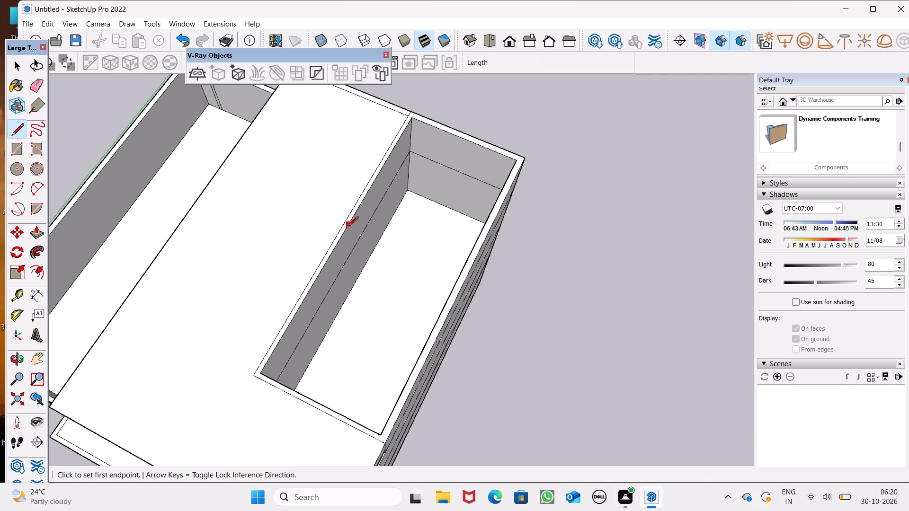
pyautogui.click(348, 227)
pyautogui.click(354, 217)
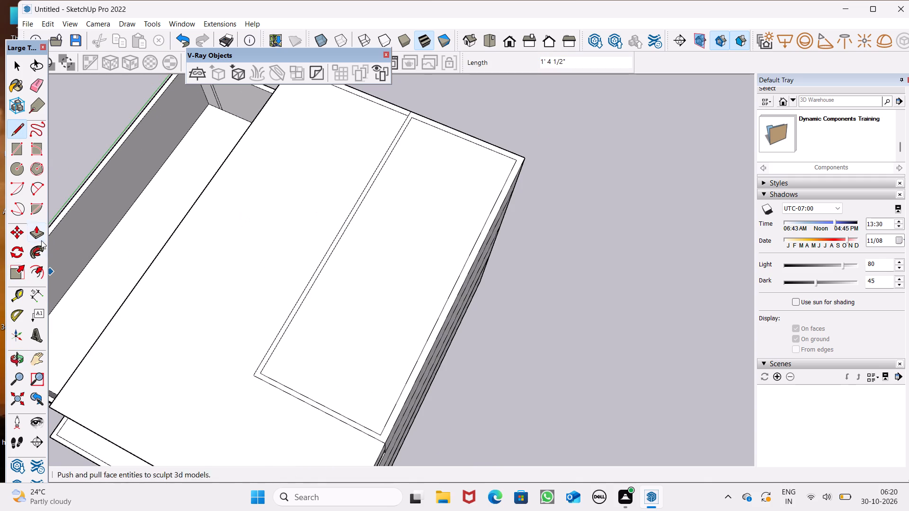
# Push/Pull the new cap face over the raised side room by 6".
pyautogui.click(42, 232)
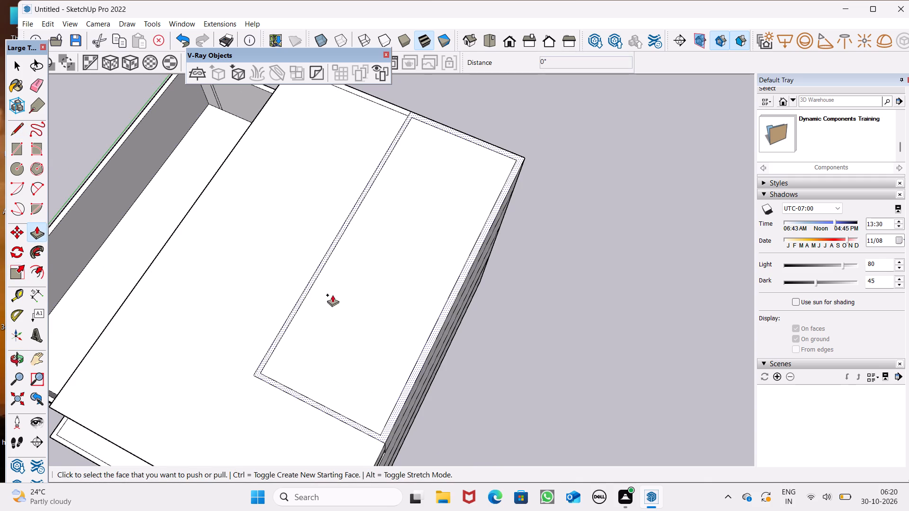
pyautogui.click(346, 295)
pyautogui.write('6"')
pyautogui.press('Return')
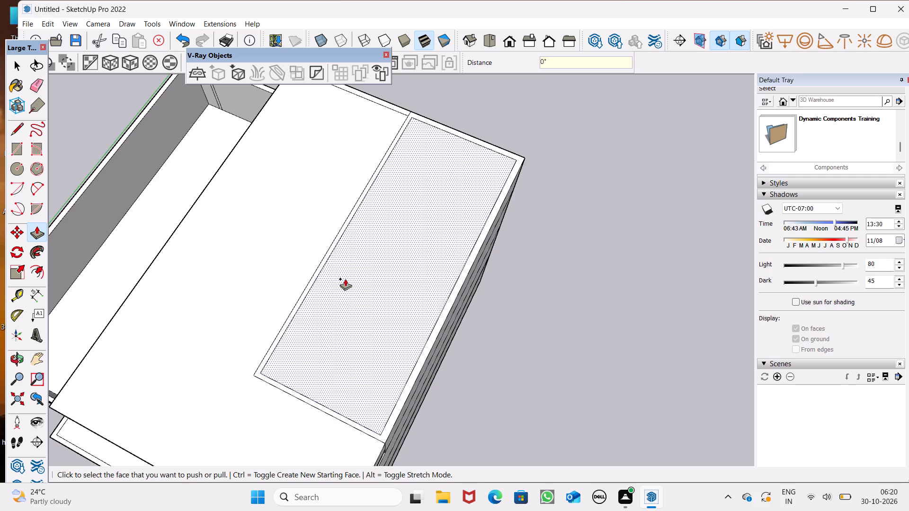
pyautogui.scroll(-6, 345, 279)
pyautogui.press('space')
# Examine the front facade around the roof slab overhang and the side bay for remaining open areas.
pyautogui.moveTo(342, 278); pyautogui.dragTo(466, 177, button='middle')
pyautogui.scroll(-2, 415, 278)
pyautogui.moveTo(394, 294); pyautogui.dragTo(404, 86, button='middle')
pyautogui.scroll(-3, 409, 126)
pyautogui.moveTo(382, 210); pyautogui.dragTo(380, 281, button='middle')
pyautogui.scroll(1, 383, 285)
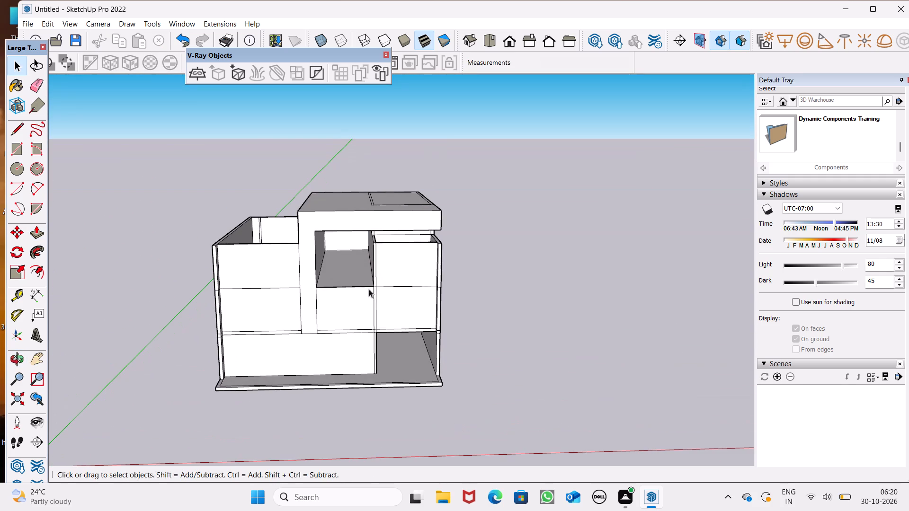
pyautogui.scroll(-3, 321, 286)
pyautogui.moveTo(352, 294); pyautogui.dragTo(336, 306, button='middle')
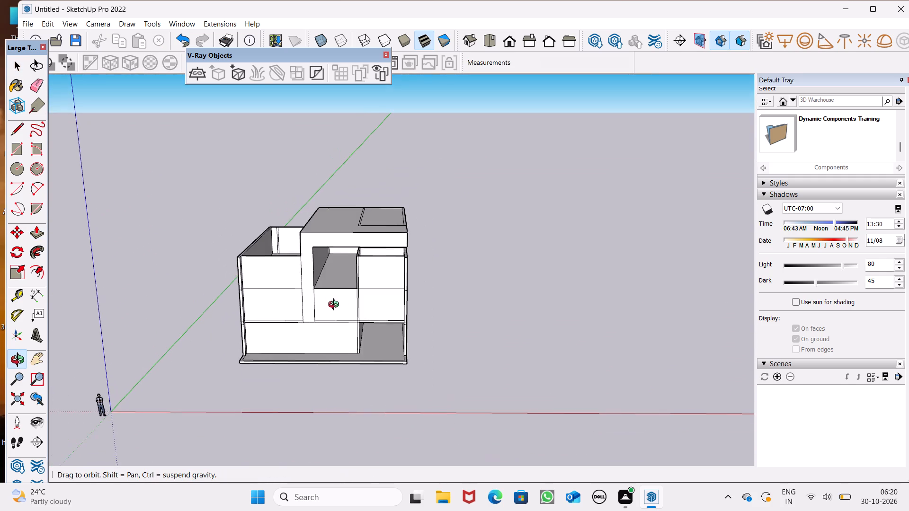
pyautogui.moveTo(336, 306); pyautogui.dragTo(330, 264, button='middle')
pyautogui.scroll(5, 329, 264)
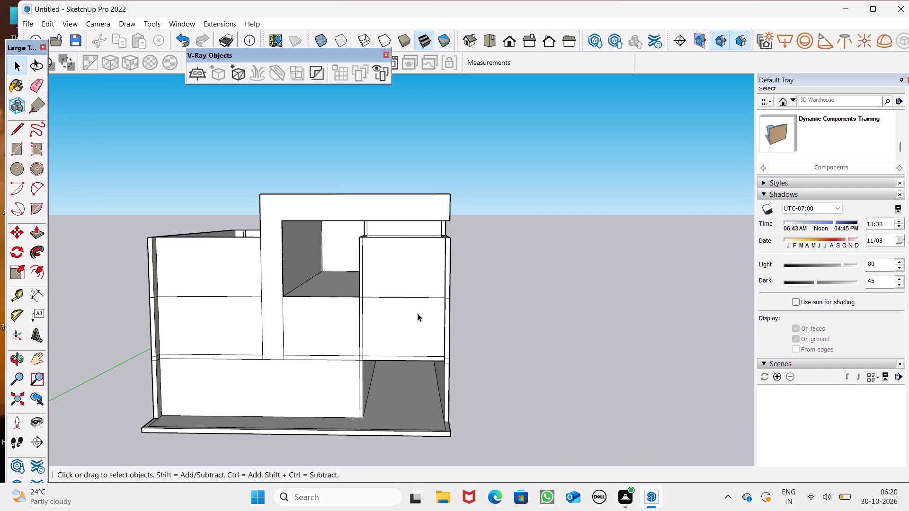
pyautogui.scroll(-5, 403, 275)
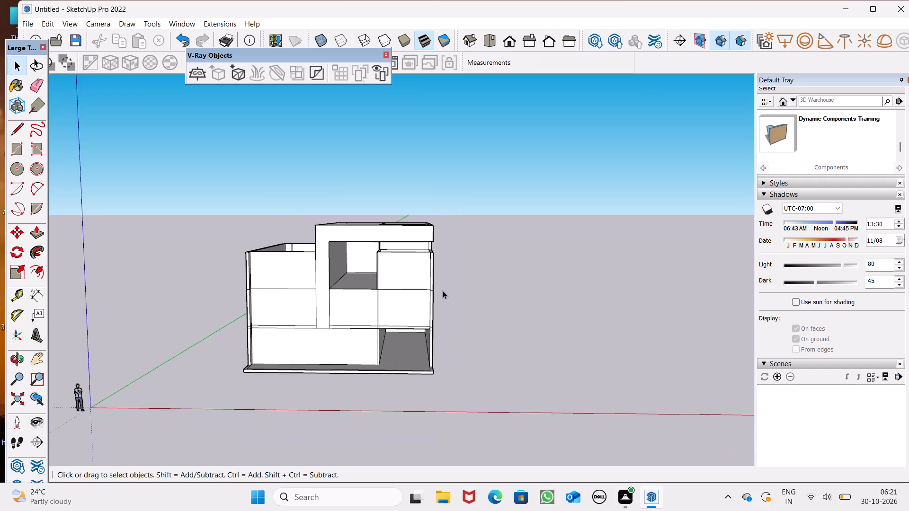
pyautogui.scroll(6, 443, 291)
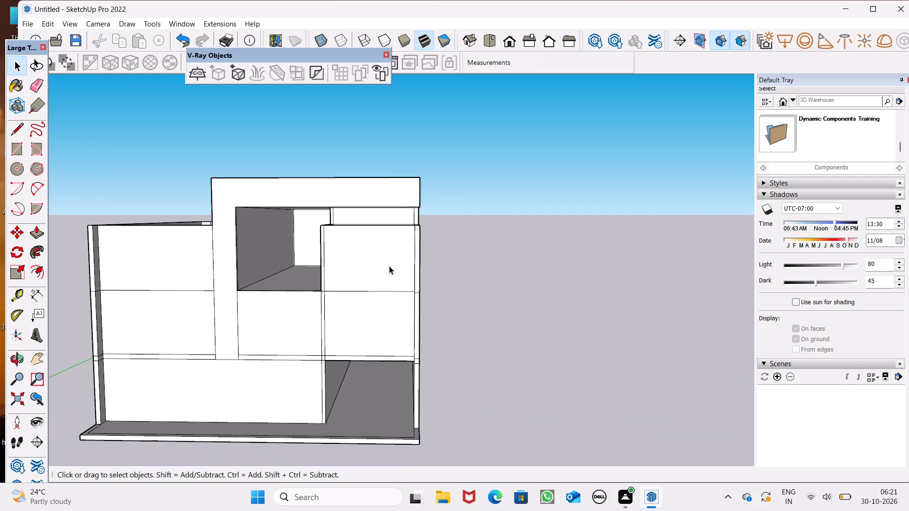
# Trace a line about 6" long on the inner top edge of the side bay's front walls, below the slab overhang, to cap the opening.
pyautogui.scroll(3, 348, 225)
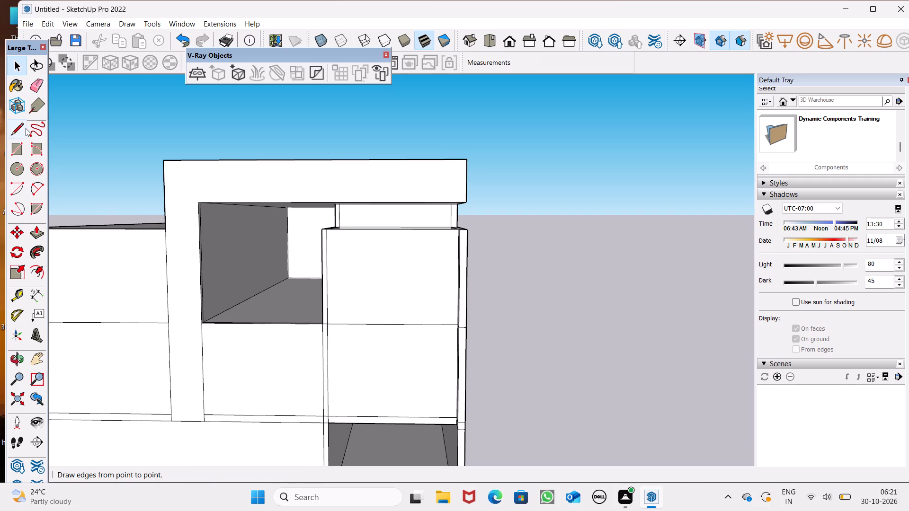
pyautogui.click(23, 128)
pyautogui.moveTo(446, 201); pyautogui.dragTo(470, 282, button='middle')
pyautogui.scroll(1, 470, 282)
pyautogui.scroll(7, 372, 311)
pyautogui.click(318, 301)
pyautogui.click(325, 301)
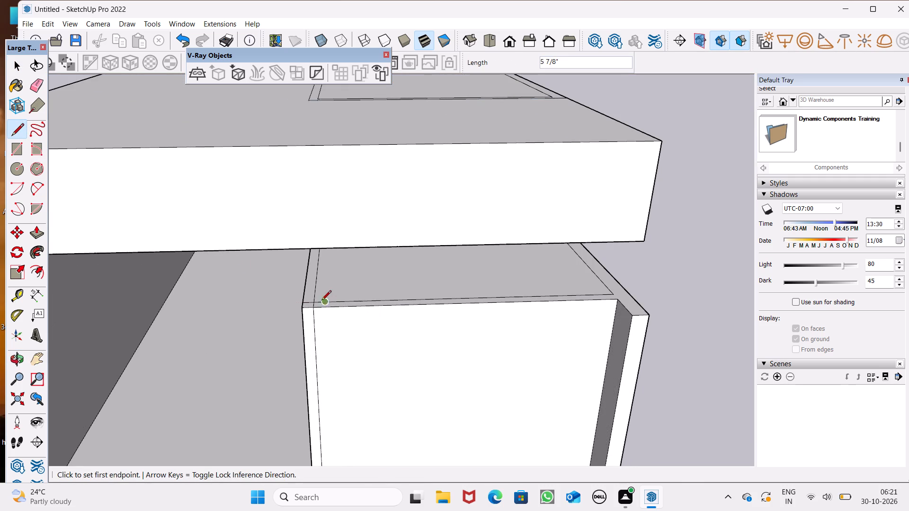
# Push/Pull the new cap face over the side bay's front part by 6".
pyautogui.click(37, 233)
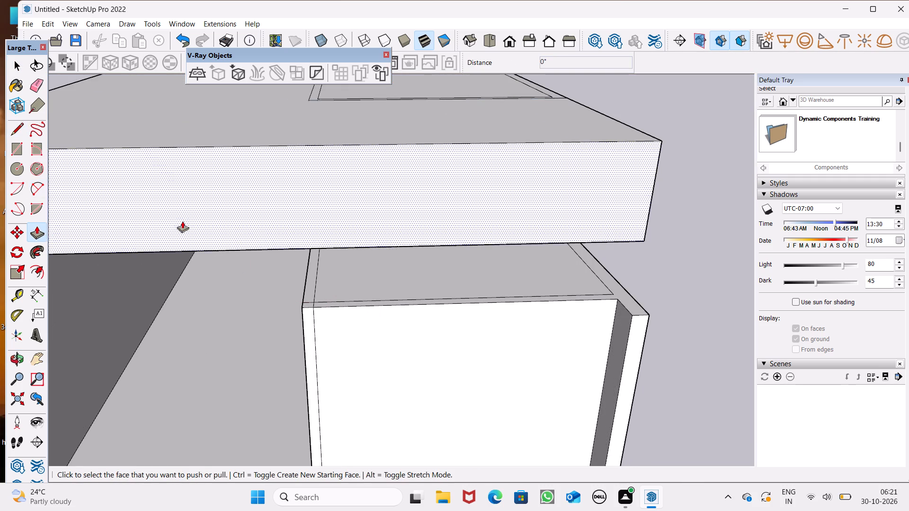
pyautogui.click(352, 277)
pyautogui.press('6')
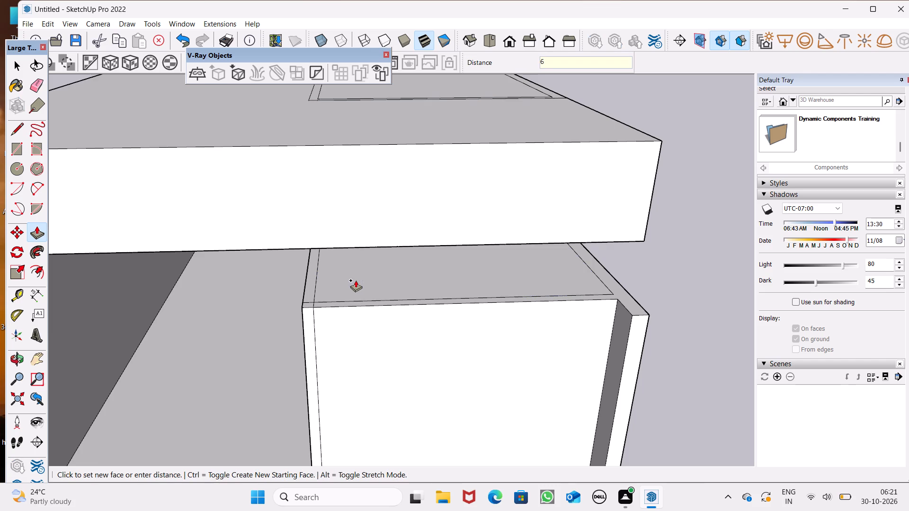
pyautogui.hotkey('shift', '"')
pyautogui.press('Return')
pyautogui.press('space')
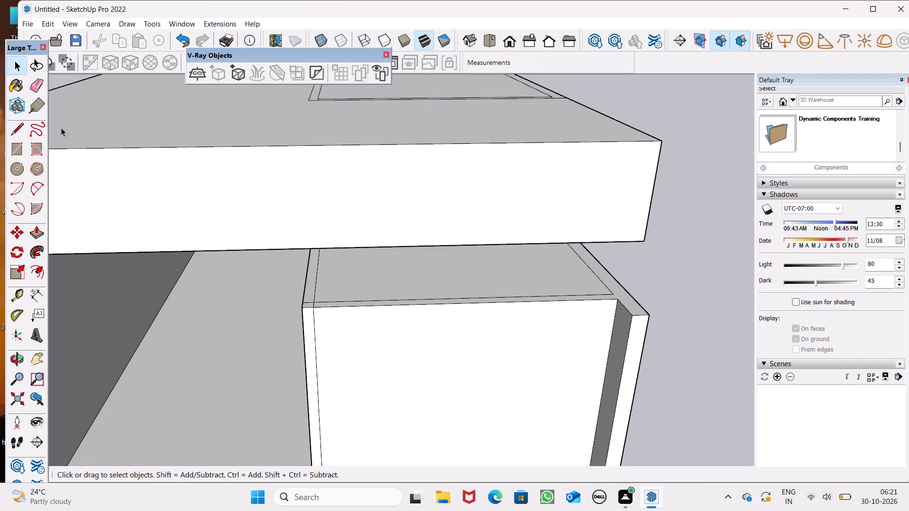
# Erase the leftover inner wall edges on top of the side bay's front cap slab, at both front corners.
pyautogui.click(35, 88)
pyautogui.scroll(6, 276, 361)
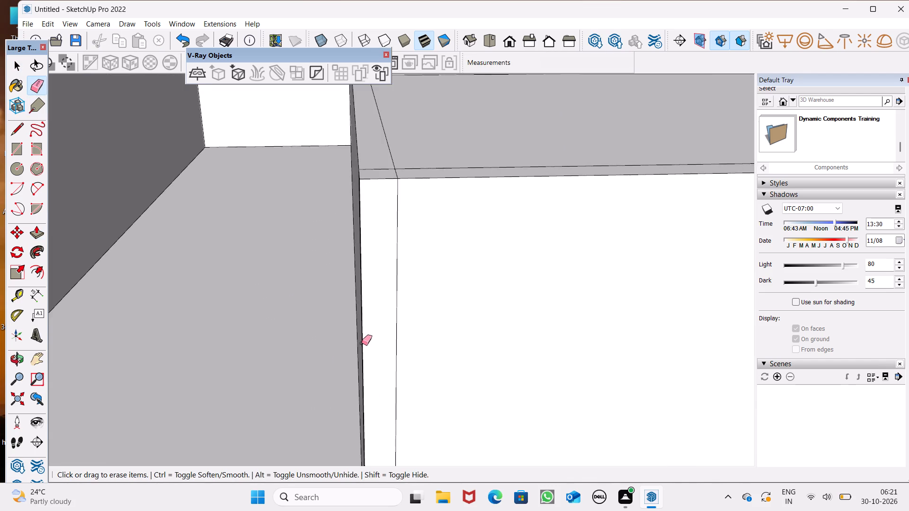
pyautogui.scroll(-6, 362, 385)
pyautogui.scroll(6, 384, 295)
pyautogui.moveTo(373, 255); pyautogui.dragTo(378, 255)
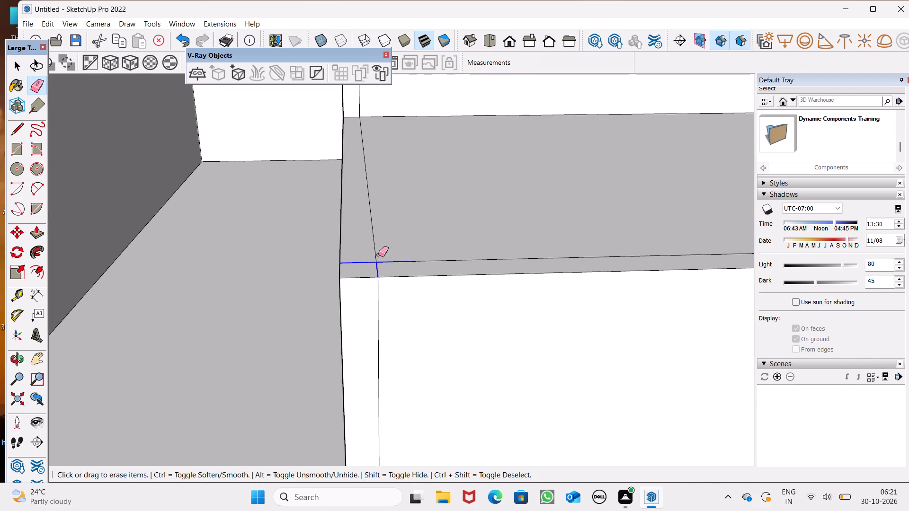
pyautogui.moveTo(378, 255); pyautogui.dragTo(447, 265)
pyautogui.scroll(-6, 353, 255)
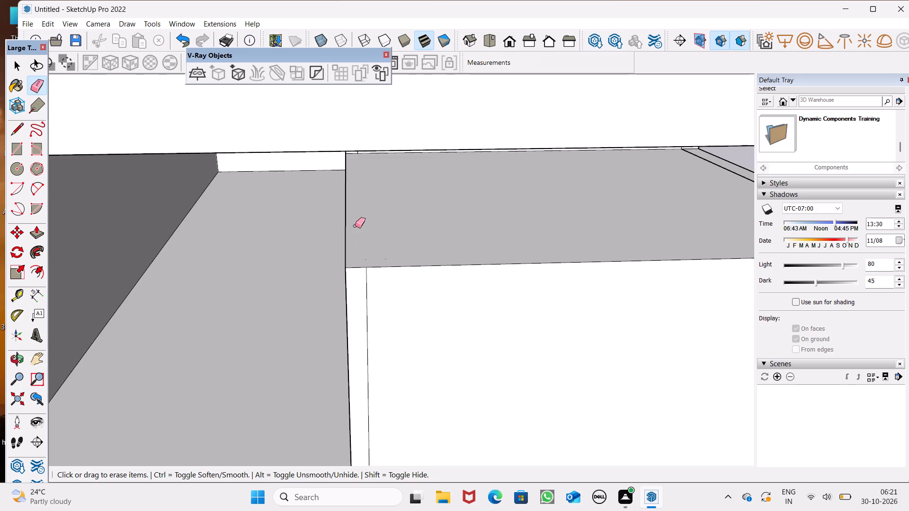
pyautogui.scroll(-5, 355, 226)
pyautogui.scroll(5, 545, 235)
pyautogui.moveTo(704, 215); pyautogui.dragTo(701, 223)
pyautogui.scroll(-5, 569, 225)
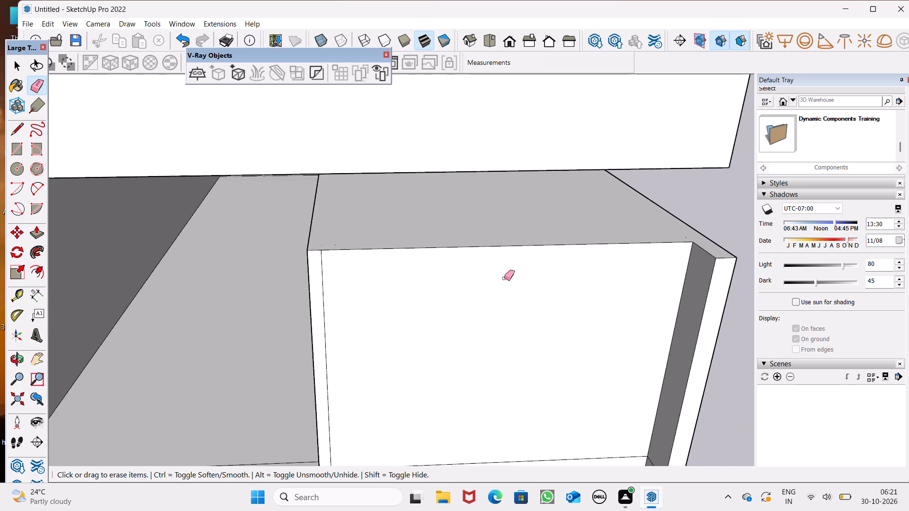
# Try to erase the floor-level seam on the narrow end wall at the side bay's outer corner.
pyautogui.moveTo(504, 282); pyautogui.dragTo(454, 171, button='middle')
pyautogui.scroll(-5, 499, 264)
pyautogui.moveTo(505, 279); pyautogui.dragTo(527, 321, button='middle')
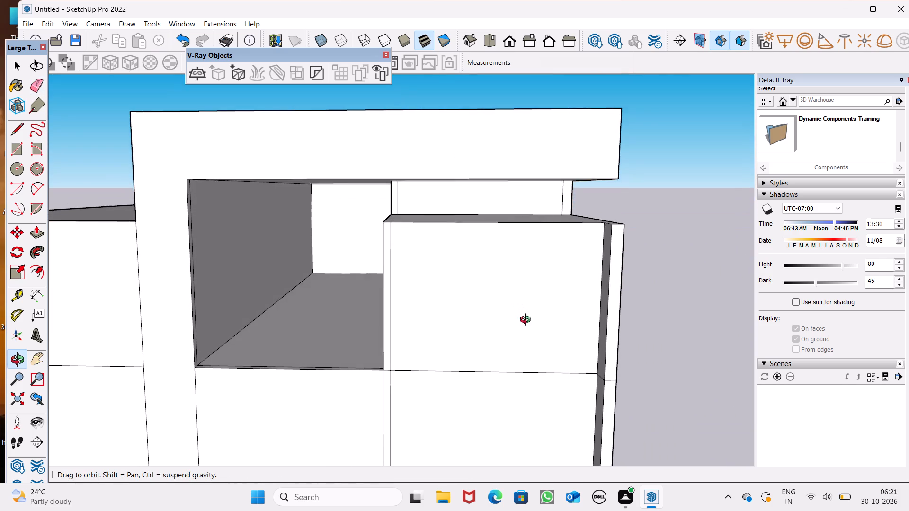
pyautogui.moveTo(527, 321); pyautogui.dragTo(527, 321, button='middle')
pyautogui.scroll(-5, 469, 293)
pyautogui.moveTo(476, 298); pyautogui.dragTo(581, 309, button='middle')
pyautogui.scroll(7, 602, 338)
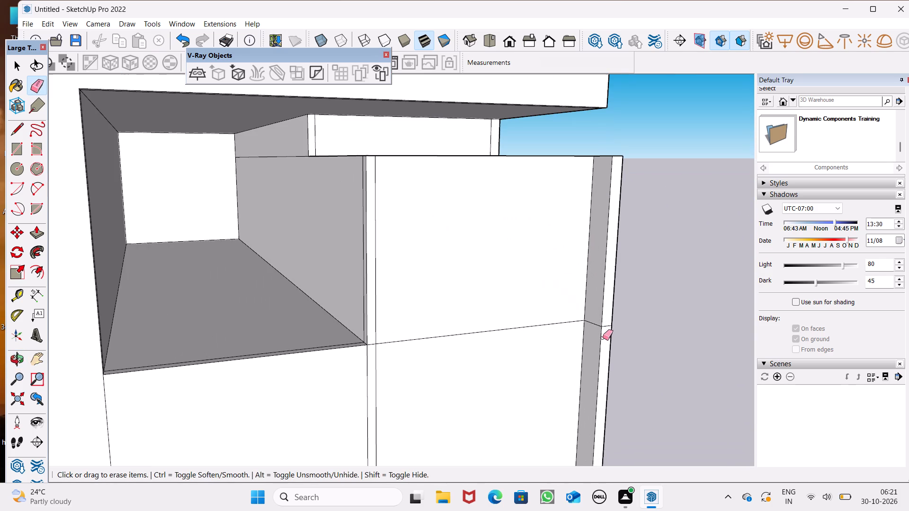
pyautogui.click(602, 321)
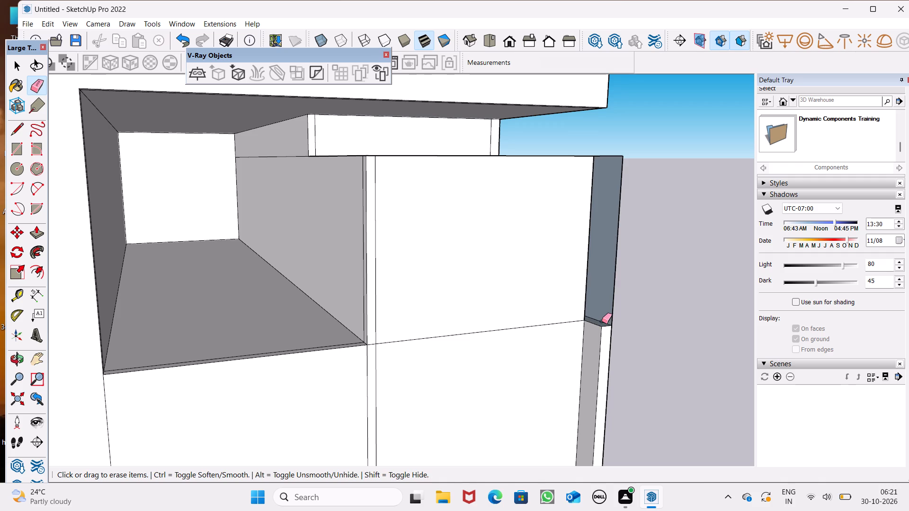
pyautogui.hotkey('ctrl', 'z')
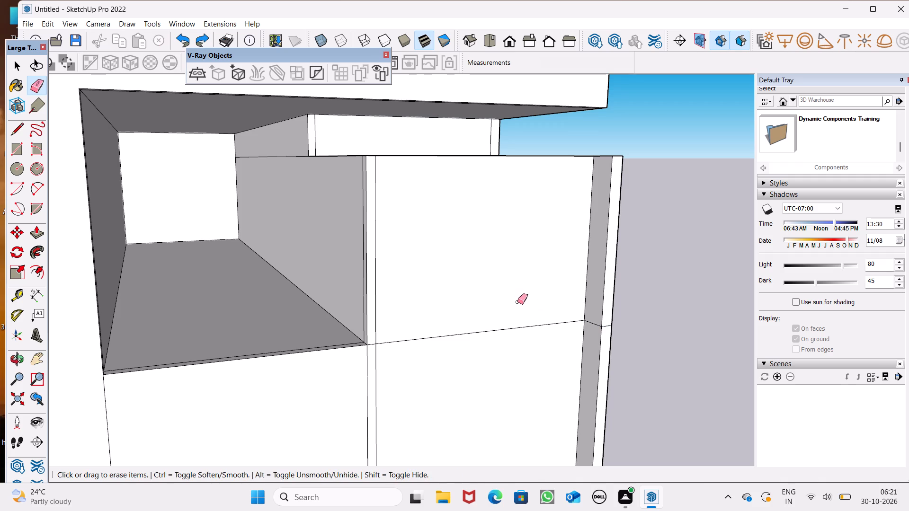
# Erase the upper and lower floor-level seams on the narrow return face of the side bay's outer end wall.
pyautogui.scroll(-3, 527, 299)
pyautogui.moveTo(568, 308); pyautogui.dragTo(636, 314, button='middle')
pyautogui.scroll(6, 608, 316)
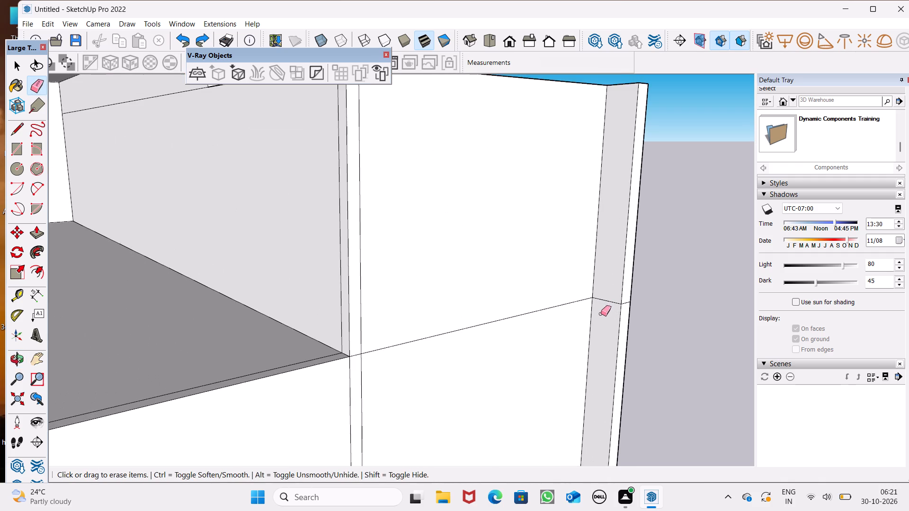
pyautogui.moveTo(608, 294); pyautogui.dragTo(609, 306)
pyautogui.scroll(-5, 561, 239)
pyautogui.moveTo(576, 393); pyautogui.dragTo(594, 369, button='middle')
pyautogui.scroll(2, 587, 409)
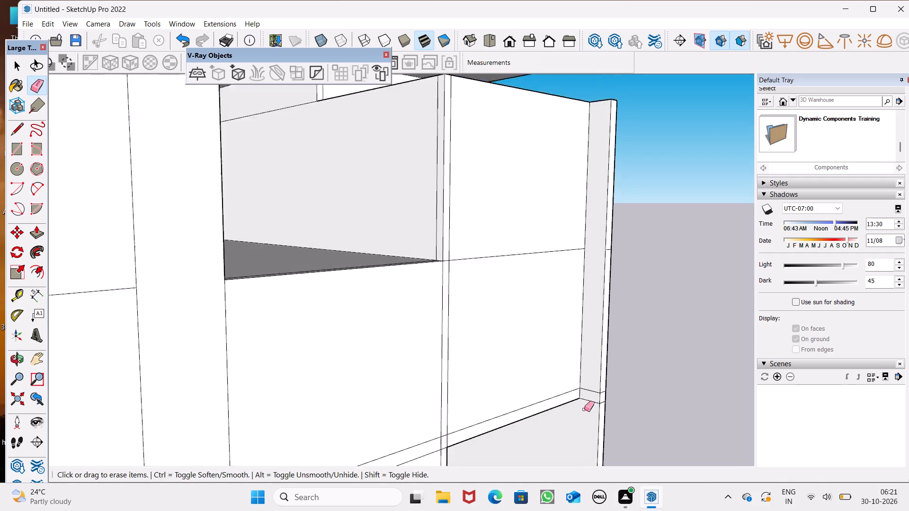
pyautogui.scroll(4, 584, 409)
pyautogui.moveTo(583, 409); pyautogui.dragTo(582, 400, button='middle')
pyautogui.moveTo(591, 379); pyautogui.dragTo(594, 366)
pyautogui.scroll(-7, 588, 338)
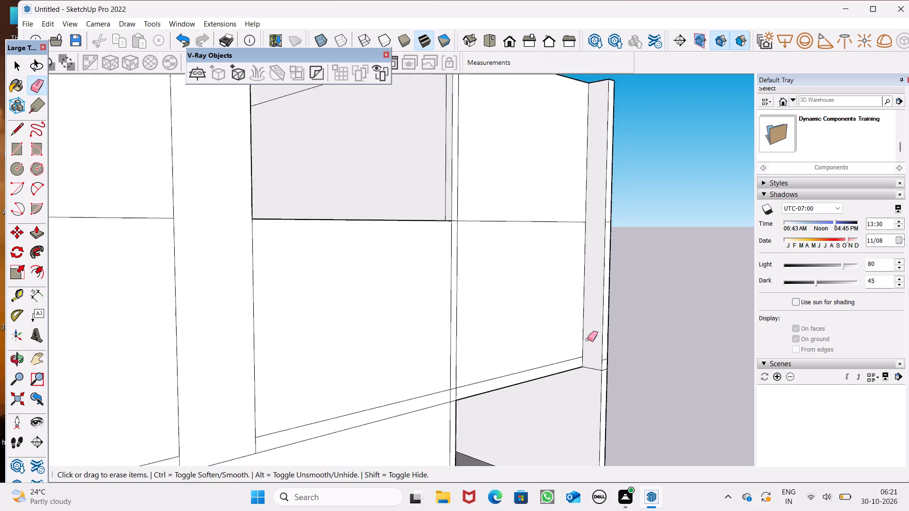
pyautogui.scroll(-1, 588, 339)
# Erase the remaining floor-level seams on the front strip of the side bay's outer end wall.
pyautogui.moveTo(596, 349); pyautogui.dragTo(522, 416, button='middle')
pyautogui.scroll(3, 578, 395)
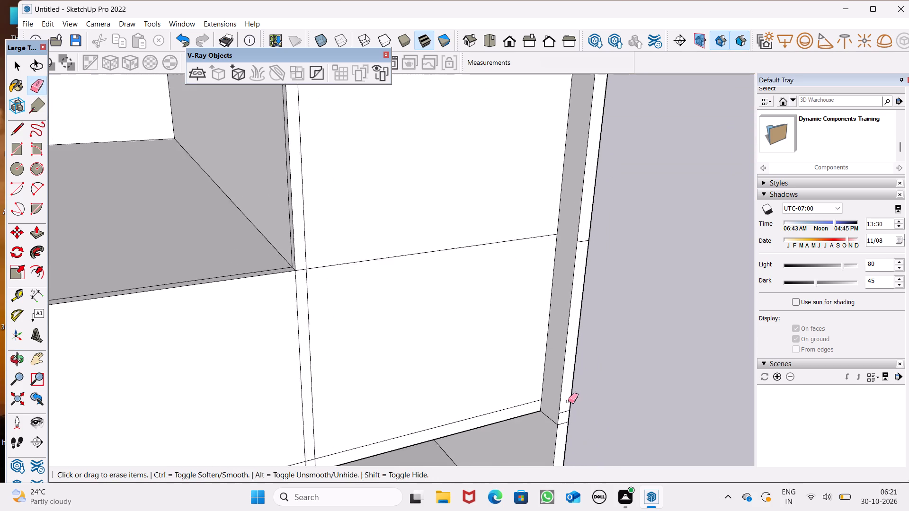
pyautogui.scroll(2, 568, 401)
pyautogui.moveTo(561, 412); pyautogui.dragTo(564, 430)
pyautogui.scroll(3, 578, 248)
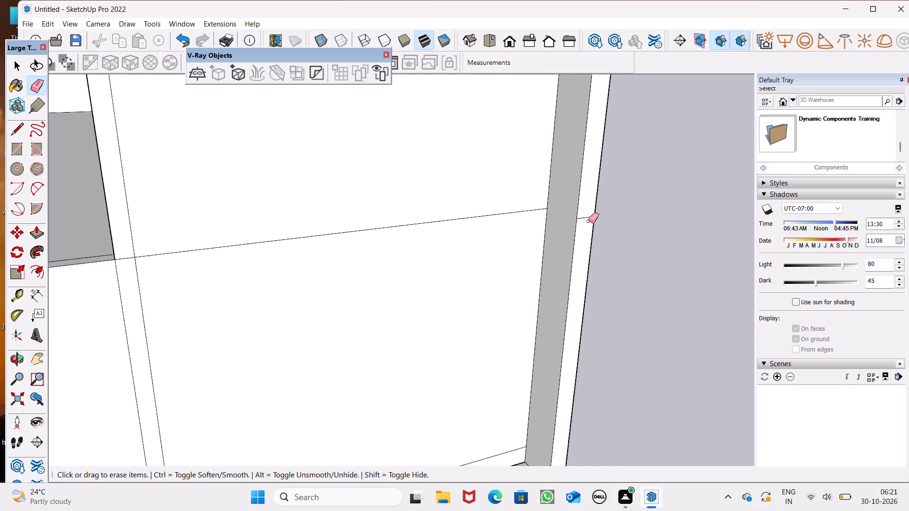
pyautogui.scroll(2, 588, 221)
pyautogui.moveTo(588, 219); pyautogui.dragTo(588, 224)
pyautogui.scroll(-5, 538, 227)
pyautogui.scroll(5, 575, 225)
pyautogui.moveTo(553, 220); pyautogui.dragTo(553, 227)
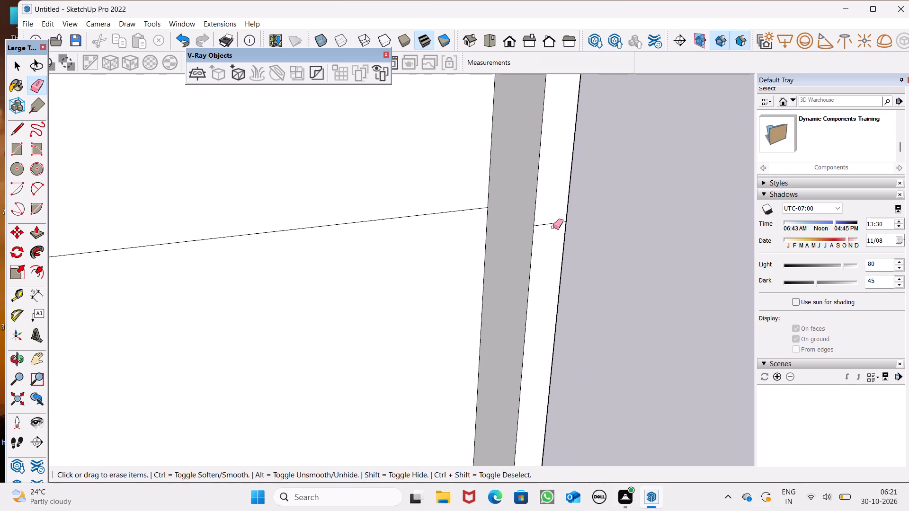
pyautogui.moveTo(553, 227); pyautogui.dragTo(553, 228)
# Push/Pull the narrow return face of the side bay's outer end wall inward by about 1' 9 1/4".
pyautogui.scroll(-6, 513, 212)
pyautogui.moveTo(376, 272); pyautogui.dragTo(452, 291, button='middle')
pyautogui.click(35, 235)
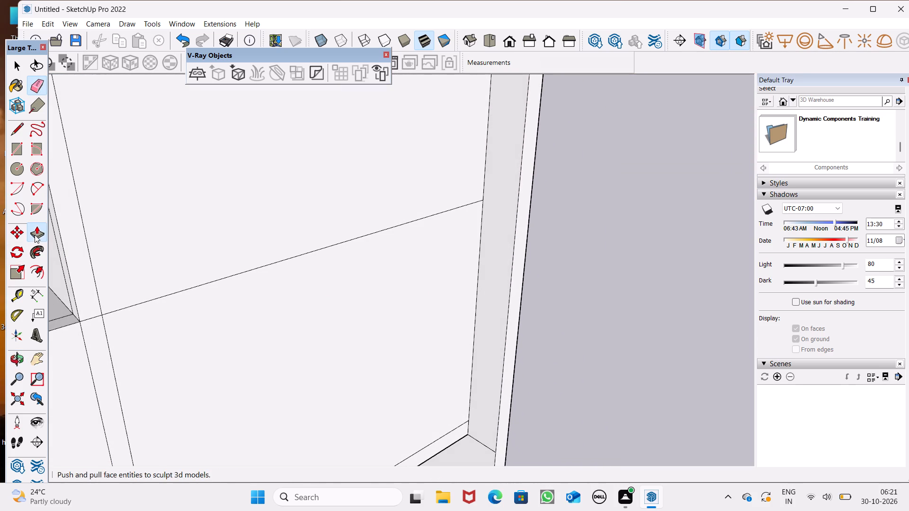
pyautogui.scroll(-7, 336, 297)
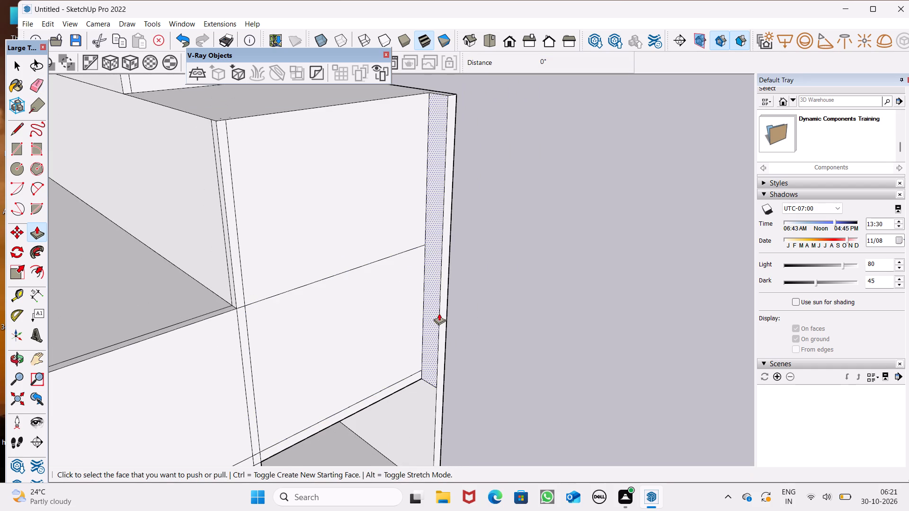
pyautogui.moveTo(434, 317); pyautogui.dragTo(417, 328)
pyautogui.scroll(-4, 418, 326)
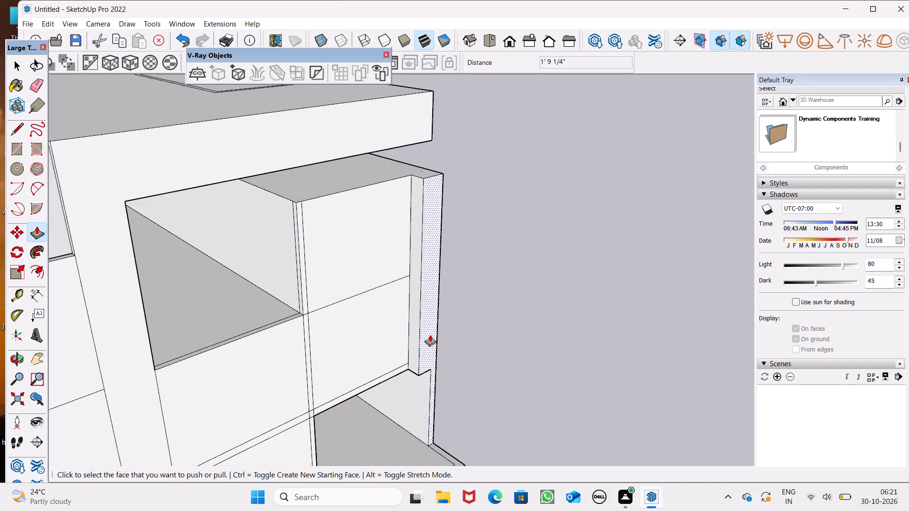
# Examine the front facade, the side bay's thickened end wall and the opening below it from several angles.
pyautogui.moveTo(450, 341); pyautogui.dragTo(313, 375, button='middle')
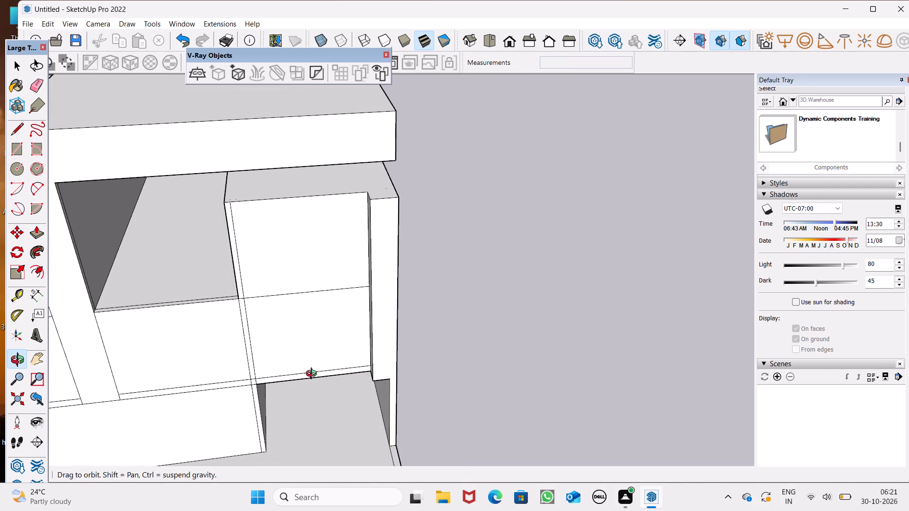
pyautogui.moveTo(313, 375); pyautogui.dragTo(234, 375, button='middle')
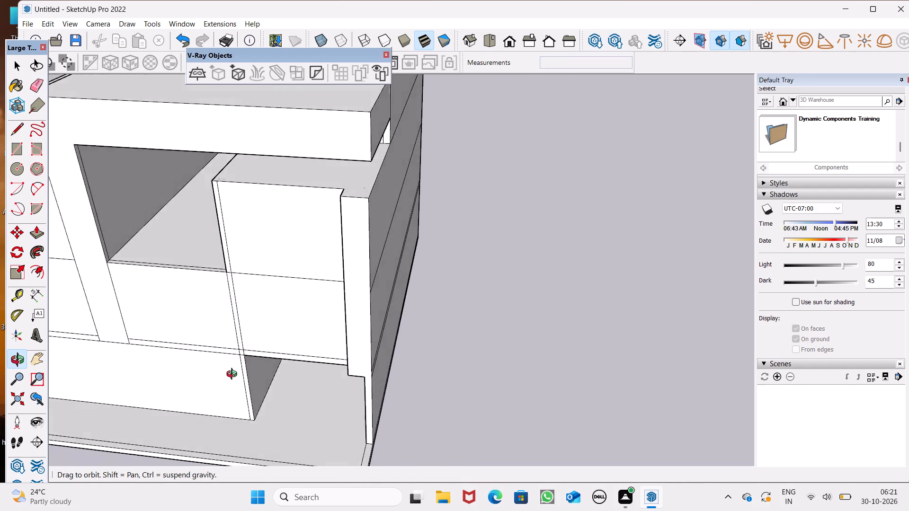
pyautogui.moveTo(234, 375); pyautogui.dragTo(249, 351, button='middle')
pyautogui.scroll(-2, 252, 322)
pyautogui.moveTo(302, 354); pyautogui.dragTo(373, 176, button='middle')
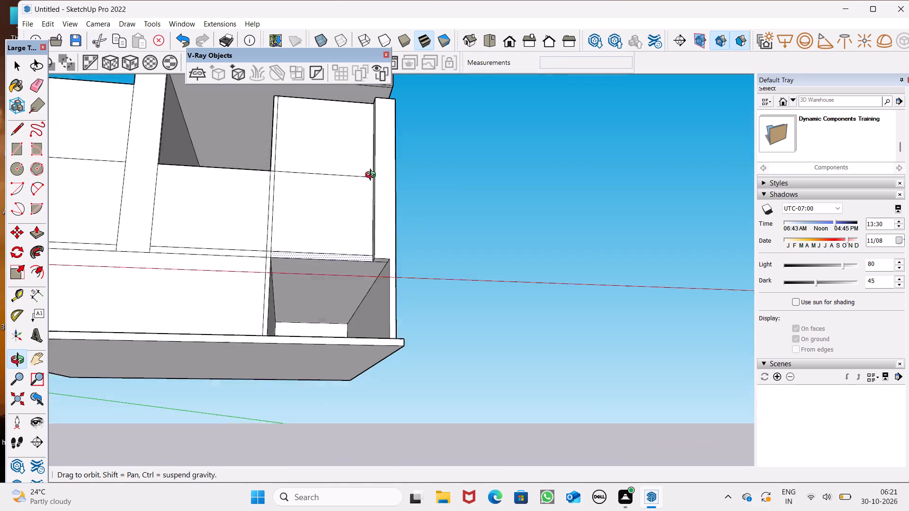
pyautogui.moveTo(373, 176); pyautogui.dragTo(378, 174, button='middle')
pyautogui.scroll(-3, 333, 260)
pyautogui.moveTo(333, 308); pyautogui.dragTo(282, 452, button='middle')
pyautogui.scroll(-2, 359, 368)
pyautogui.moveTo(358, 363); pyautogui.dragTo(386, 329, button='middle')
pyautogui.scroll(9, 323, 304)
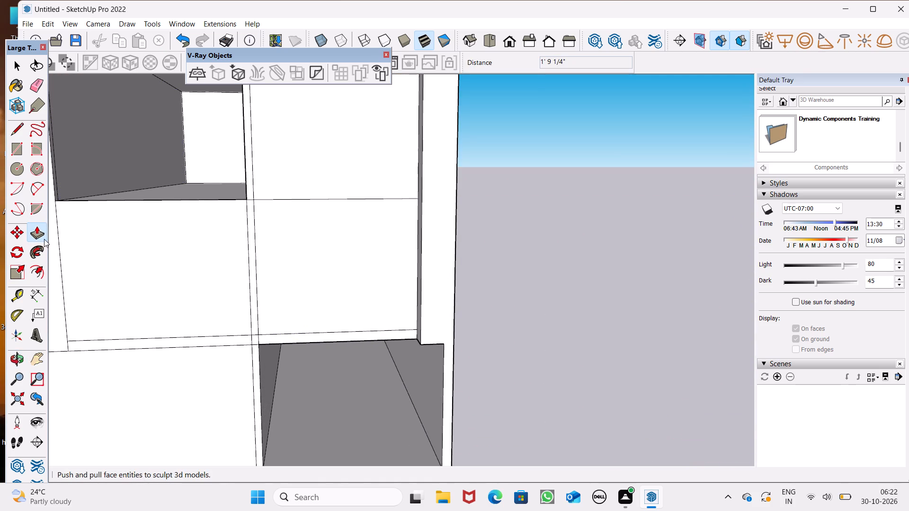
pyautogui.scroll(-5, 441, 297)
pyautogui.moveTo(469, 320); pyautogui.dragTo(528, 407, button='middle')
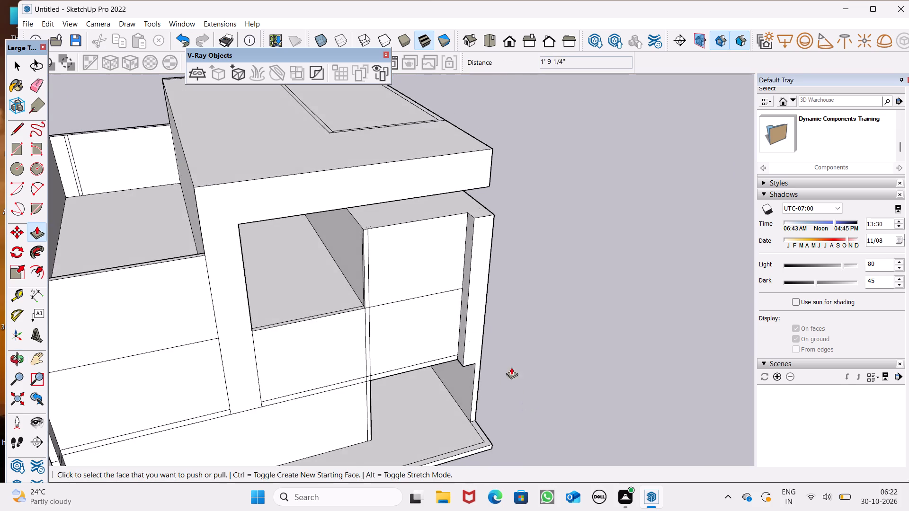
# Push/Pull the side bay's cap top down about 5 3/4" with a new starting face, marking a band around the walls.
pyautogui.scroll(3, 451, 320)
pyautogui.moveTo(429, 294); pyautogui.dragTo(423, 257, button='middle')
pyautogui.moveTo(345, 147); pyautogui.dragTo(349, 154)
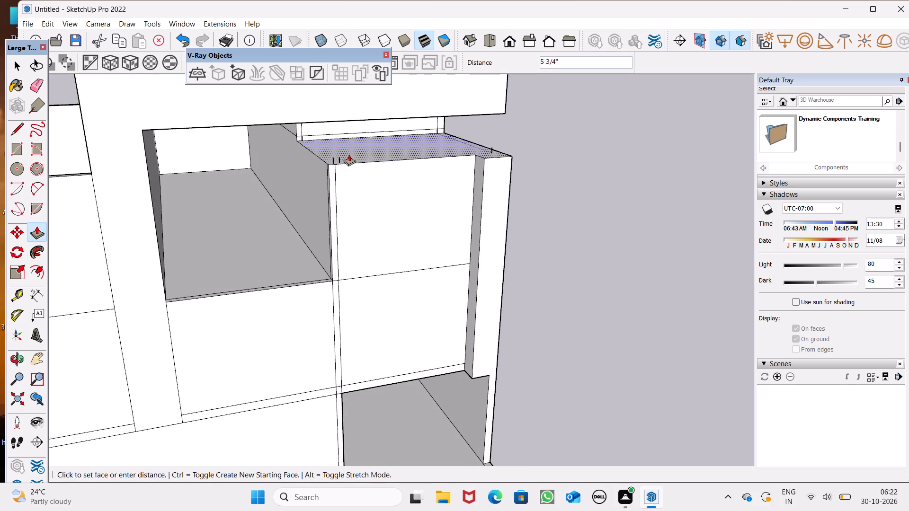
pyautogui.moveTo(349, 154); pyautogui.dragTo(349, 159)
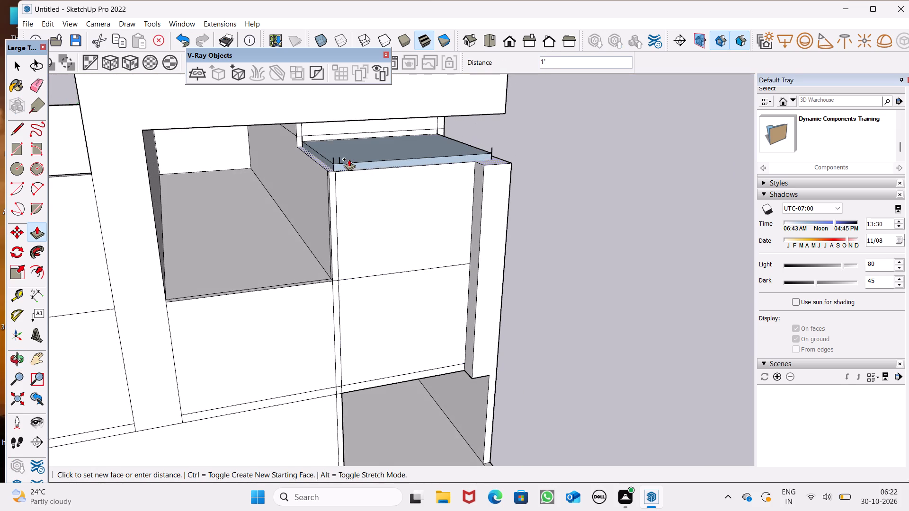
pyautogui.moveTo(349, 159); pyautogui.dragTo(345, 172)
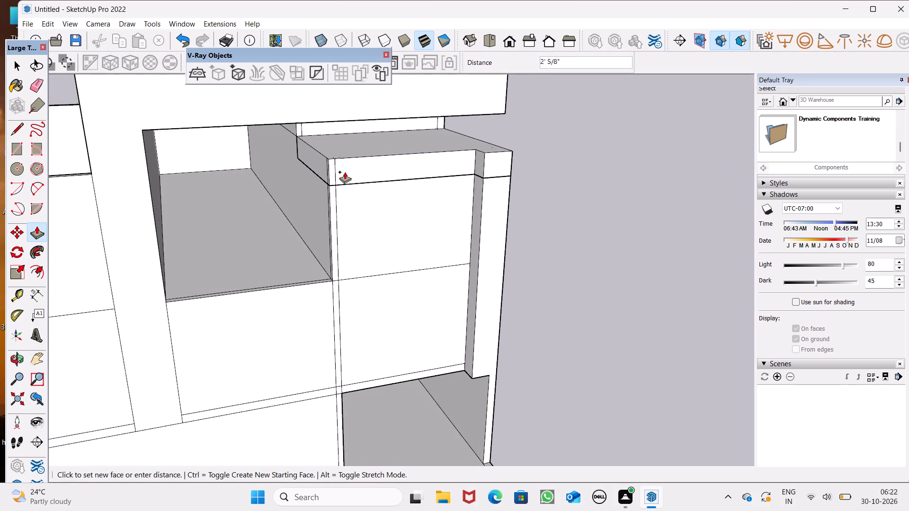
pyautogui.moveTo(345, 172); pyautogui.dragTo(346, 154)
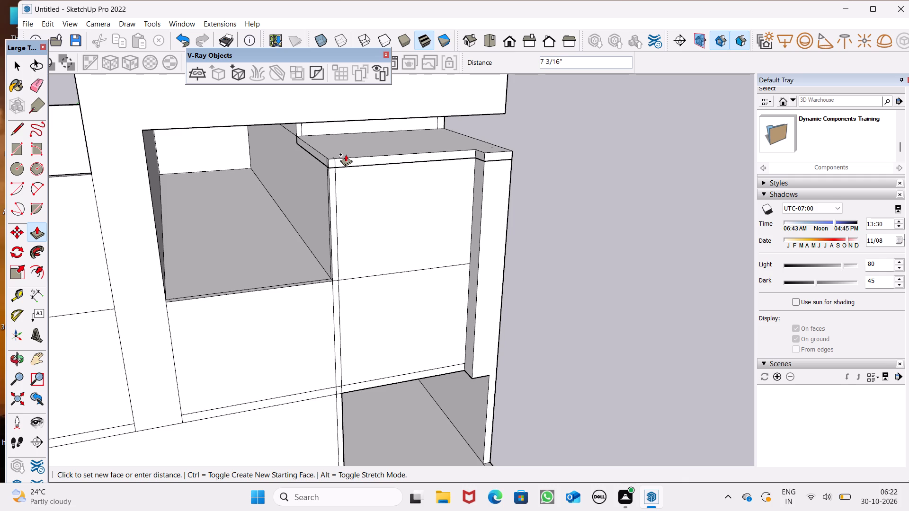
pyautogui.moveTo(346, 154); pyautogui.dragTo(346, 153)
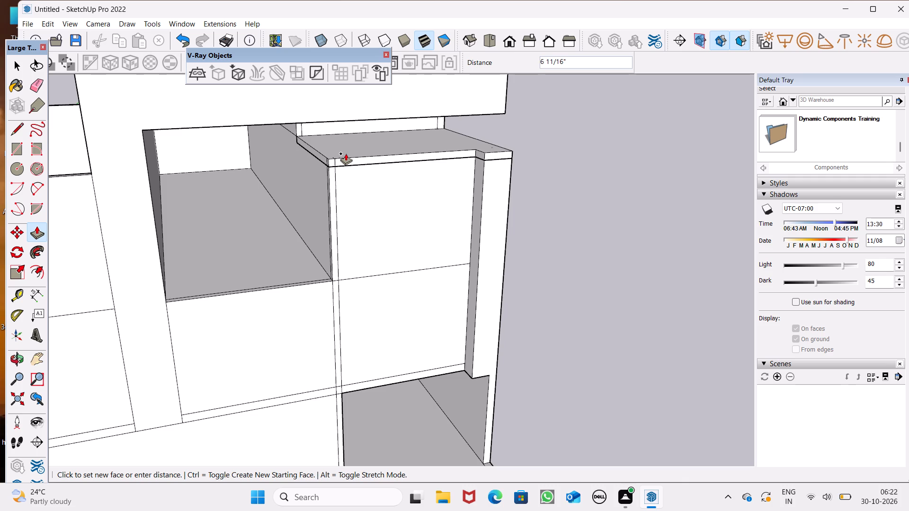
pyautogui.moveTo(346, 153); pyautogui.dragTo(346, 153)
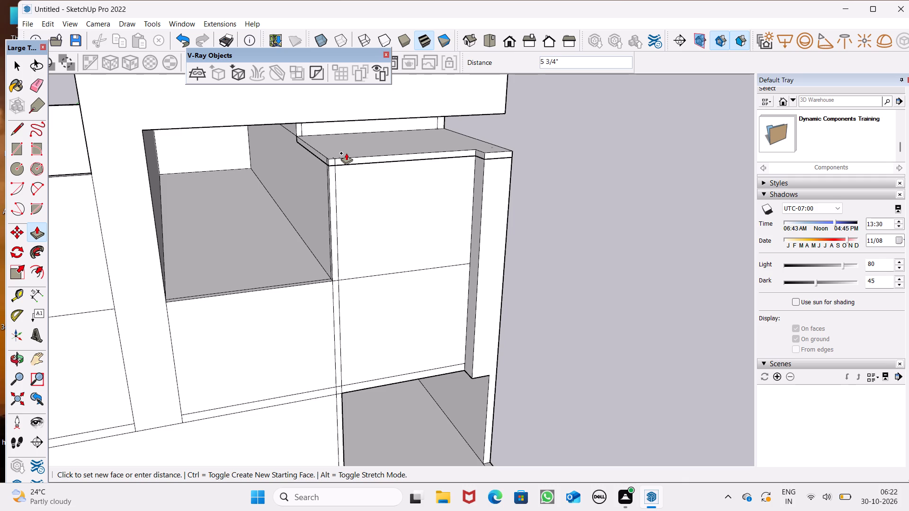
pyautogui.moveTo(346, 153); pyautogui.dragTo(347, 153)
# Push/Pull the side bay's cap top down about 1' 11 7/16" with a new starting face, marking a second, deeper band.
pyautogui.moveTo(346, 150); pyautogui.dragTo(346, 152)
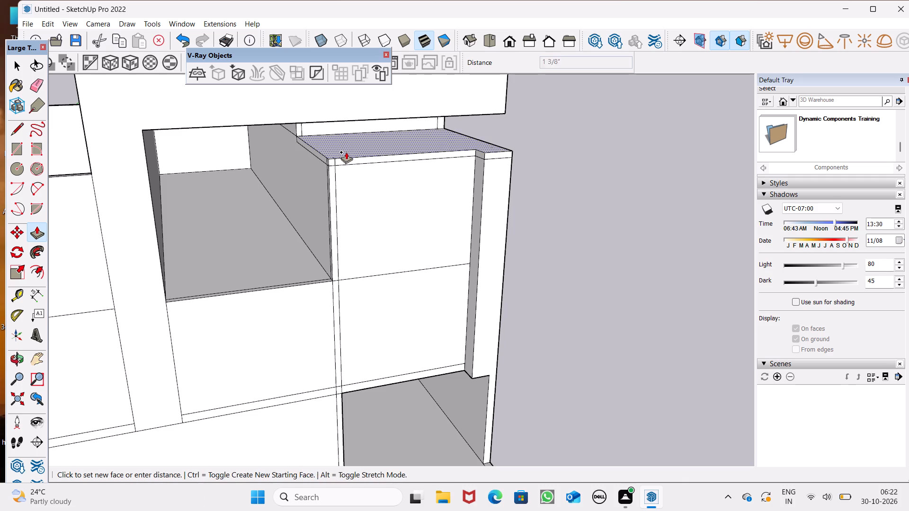
pyautogui.moveTo(346, 152); pyautogui.dragTo(343, 170)
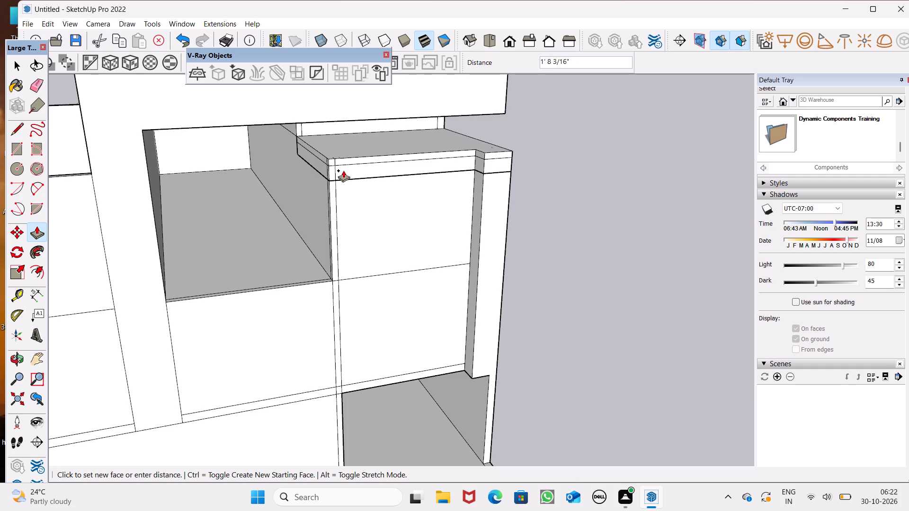
pyautogui.moveTo(343, 170); pyautogui.dragTo(343, 172)
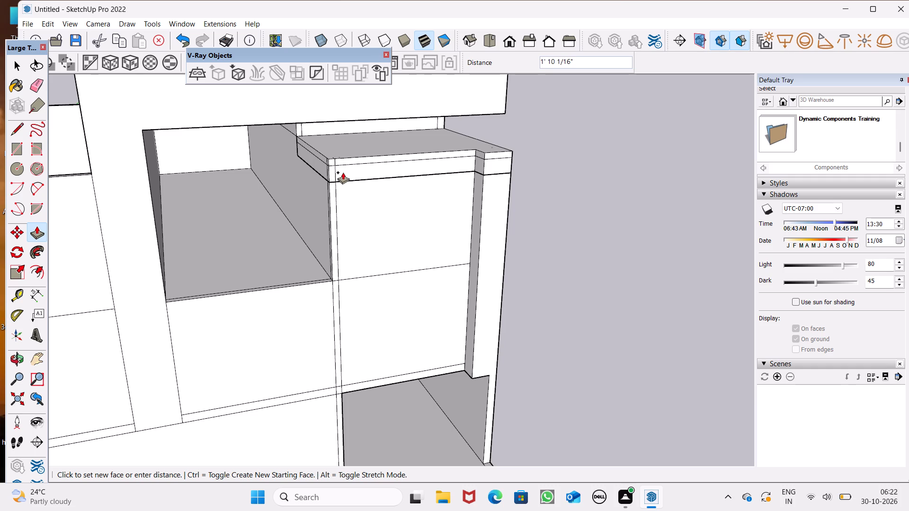
pyautogui.moveTo(343, 172); pyautogui.dragTo(339, 174)
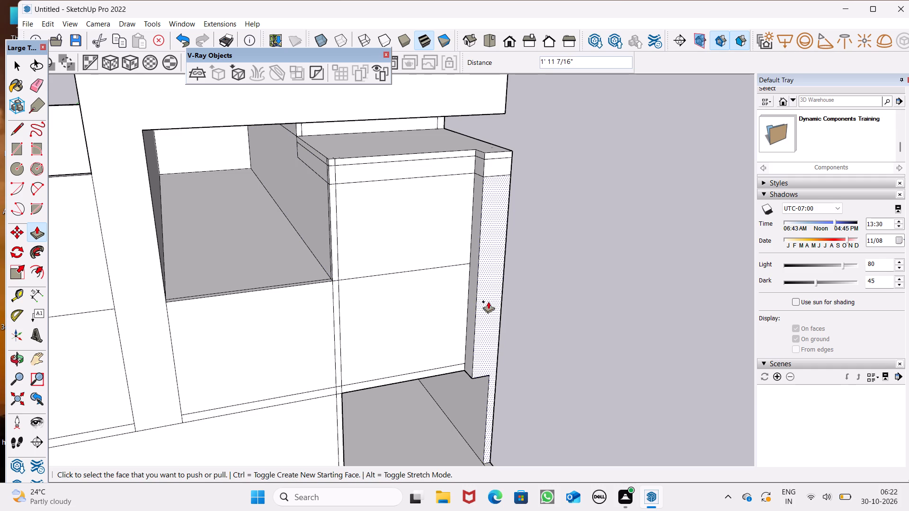
# Draw a vertical line about 8' long on the side bay's passage wall, from the deeper band's back corner to the floor.
pyautogui.moveTo(303, 195); pyautogui.dragTo(376, 174, button='middle')
pyautogui.click(13, 129)
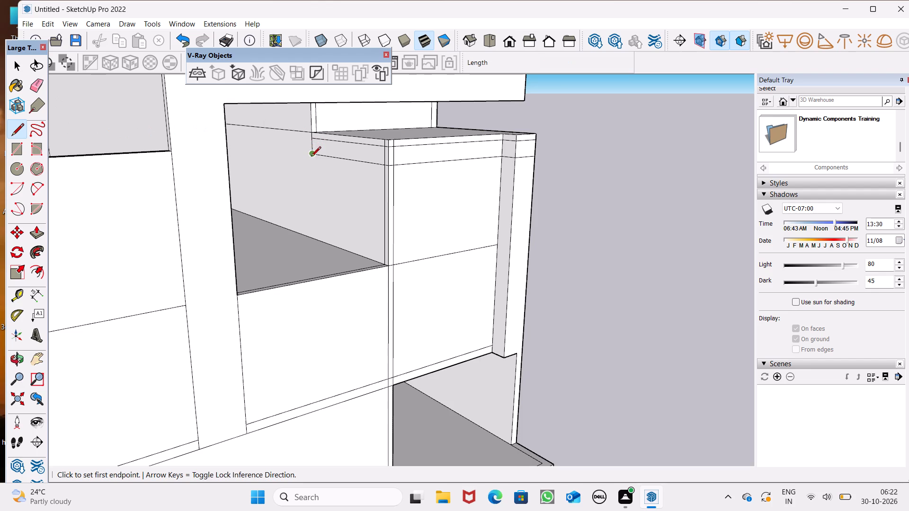
pyautogui.click(312, 154)
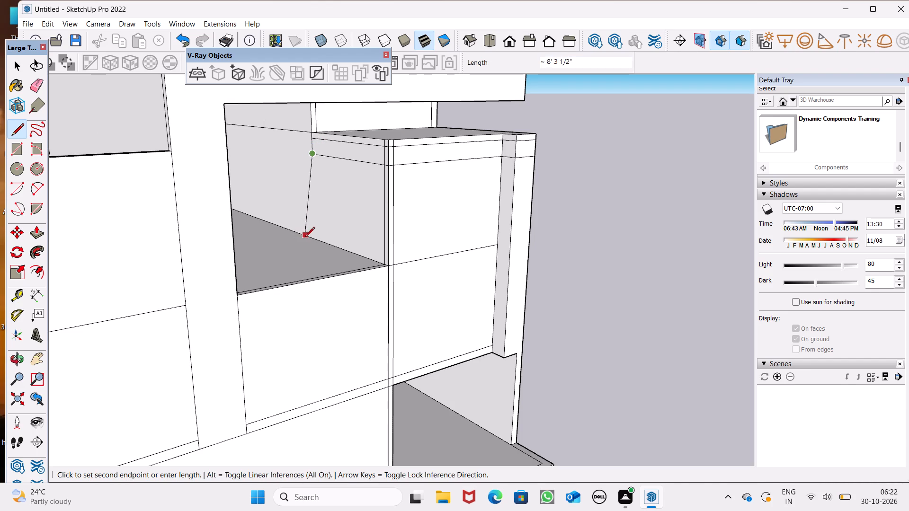
pyautogui.click(310, 238)
pyautogui.press('space')
pyautogui.scroll(-4, 296, 196)
pyautogui.moveTo(398, 228); pyautogui.dragTo(353, 217, button='middle')
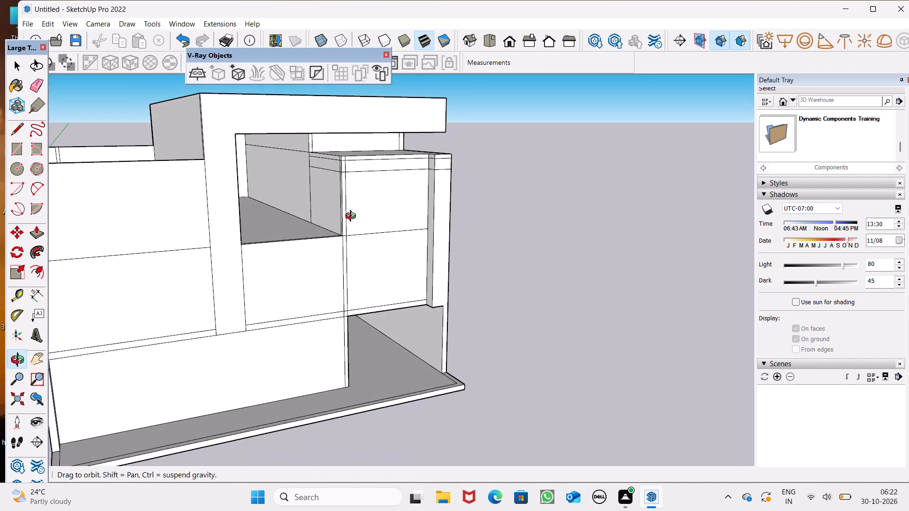
# Erase the three segments of the vertical seam beside the front corner on the side bay's passage wall.
pyautogui.moveTo(353, 217); pyautogui.dragTo(546, 239, button='middle')
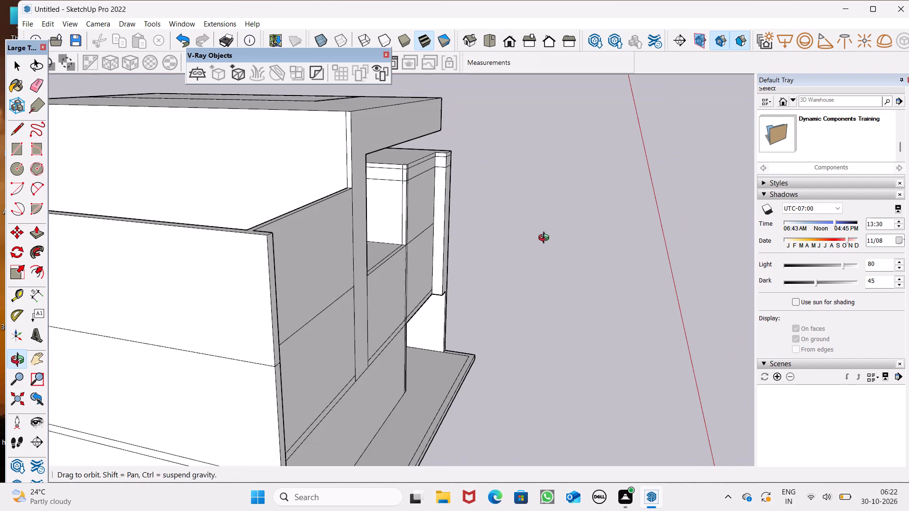
pyautogui.moveTo(546, 239); pyautogui.dragTo(519, 250, button='middle')
pyautogui.middleClick(517, 251)
pyautogui.scroll(6, 417, 185)
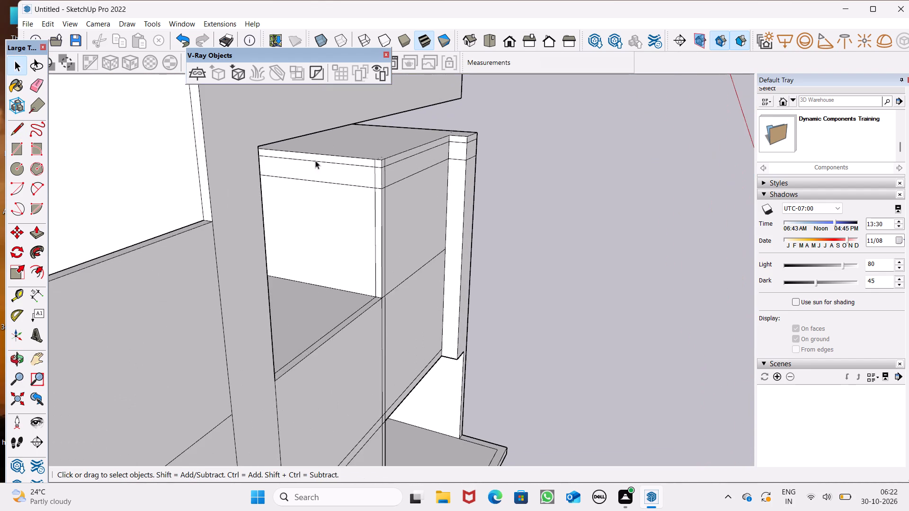
pyautogui.click(37, 78)
pyautogui.scroll(6, 281, 128)
pyautogui.moveTo(310, 159); pyautogui.dragTo(332, 172, button='middle')
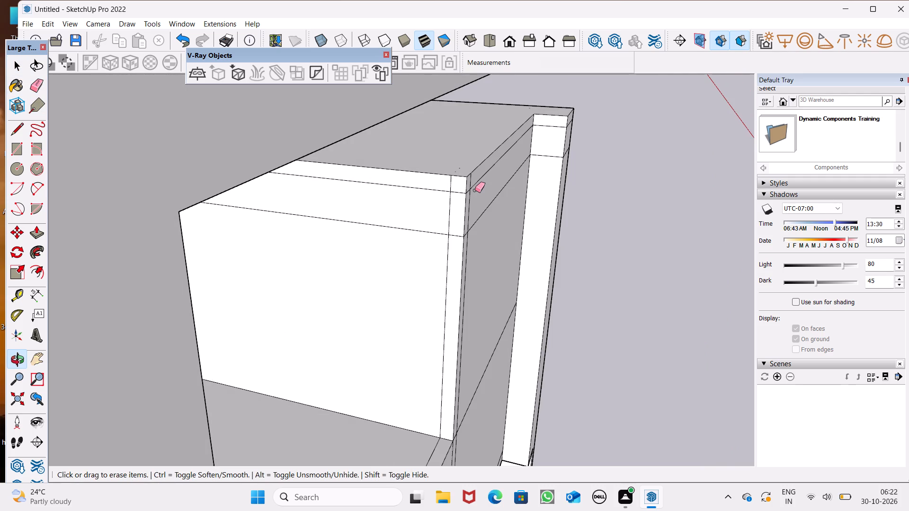
pyautogui.moveTo(452, 201); pyautogui.dragTo(448, 207)
pyautogui.click(450, 190)
pyautogui.click(445, 257)
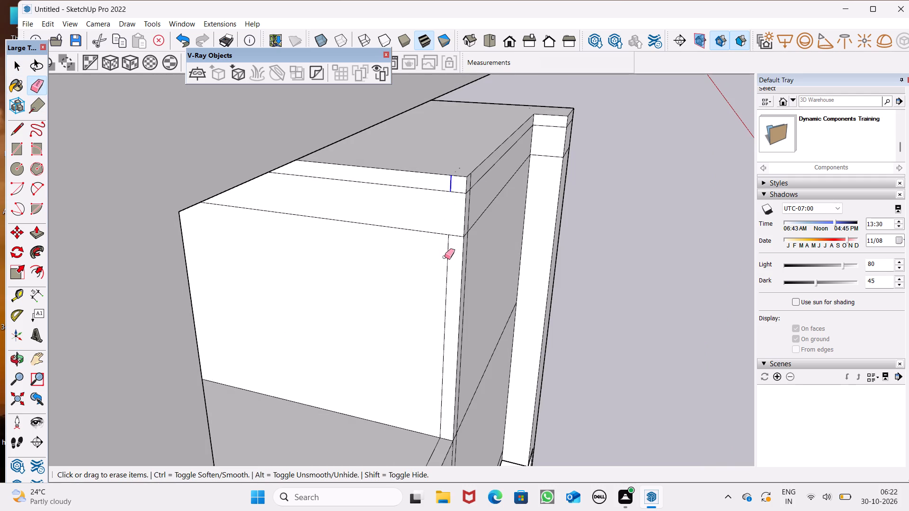
# Examine the side bay's corner, its front wall and the whole front facade.
pyautogui.scroll(-3, 437, 208)
pyautogui.moveTo(471, 229); pyautogui.dragTo(255, 189, button='middle')
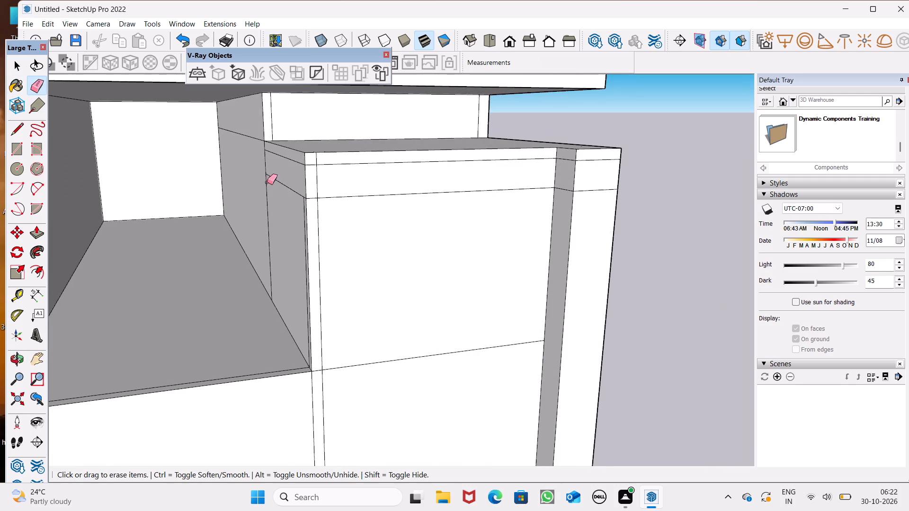
pyautogui.scroll(1, 413, 180)
pyautogui.scroll(-3, 394, 170)
pyautogui.moveTo(462, 239); pyautogui.dragTo(418, 217, button='middle')
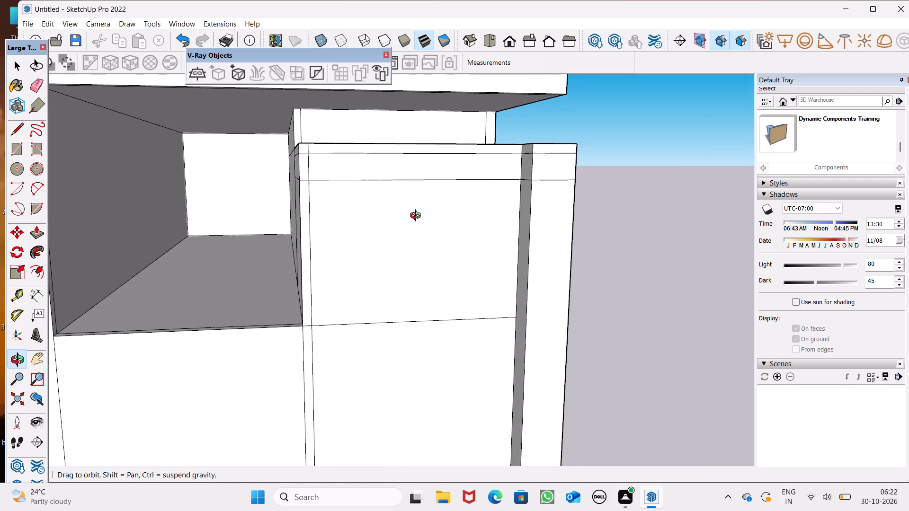
pyautogui.moveTo(418, 217); pyautogui.dragTo(417, 216, button='middle')
pyautogui.scroll(-11, 406, 170)
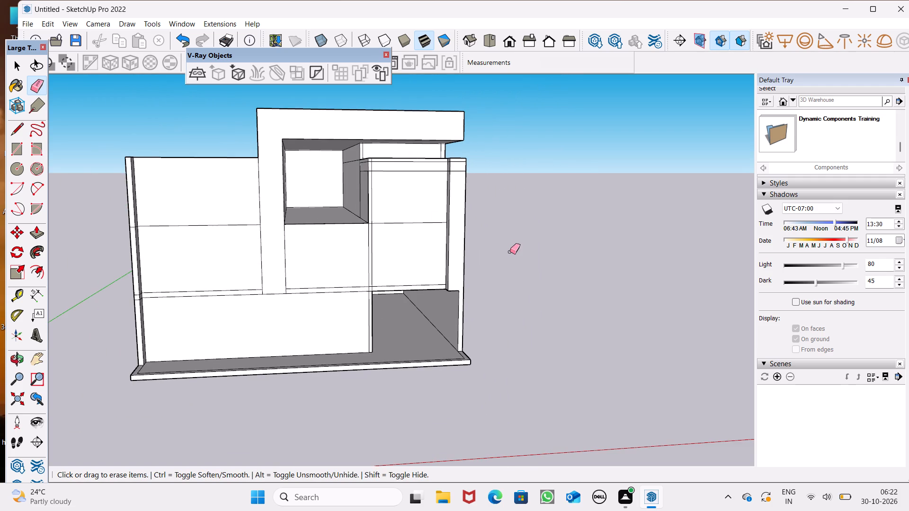
pyautogui.scroll(-1, 446, 238)
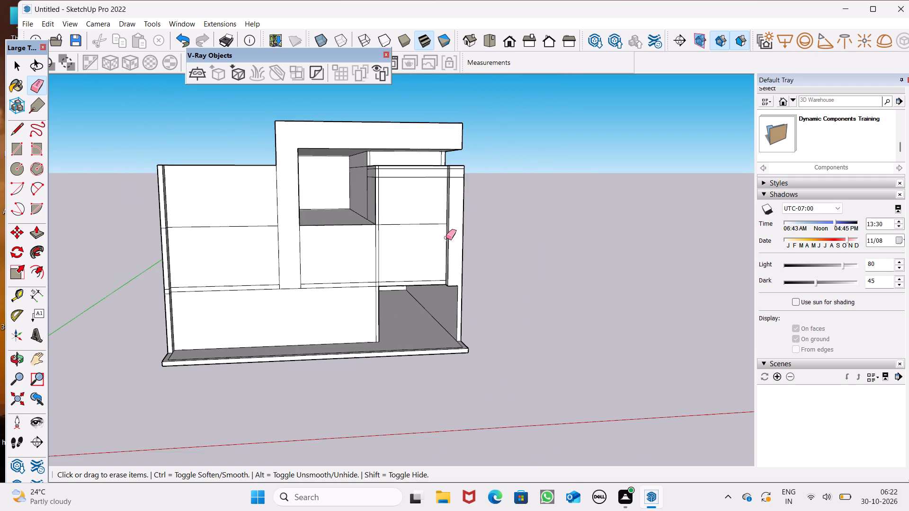
pyautogui.moveTo(492, 253); pyautogui.dragTo(451, 258, button='middle')
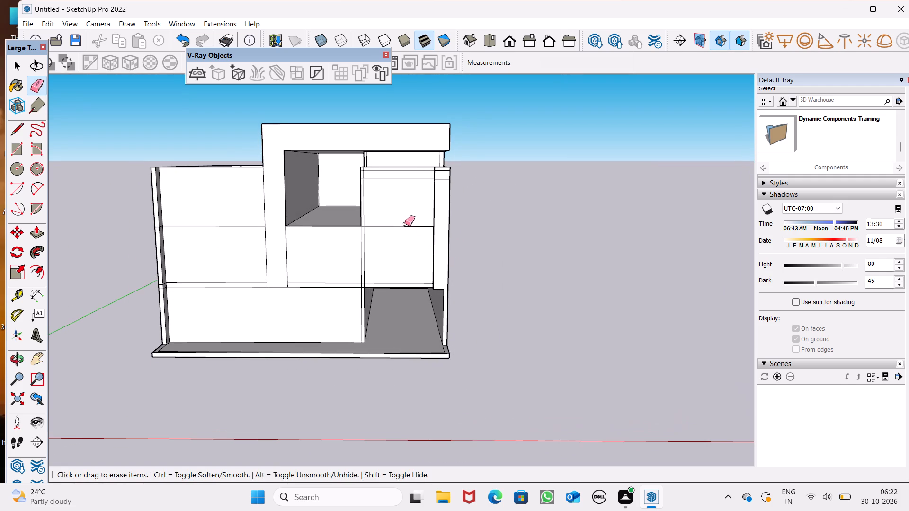
# Draw a rectangle about 5' 11 11/16" by 5' 6 1/4" on the side bay's upper front wall, below the deeper band.
pyautogui.scroll(2, 393, 220)
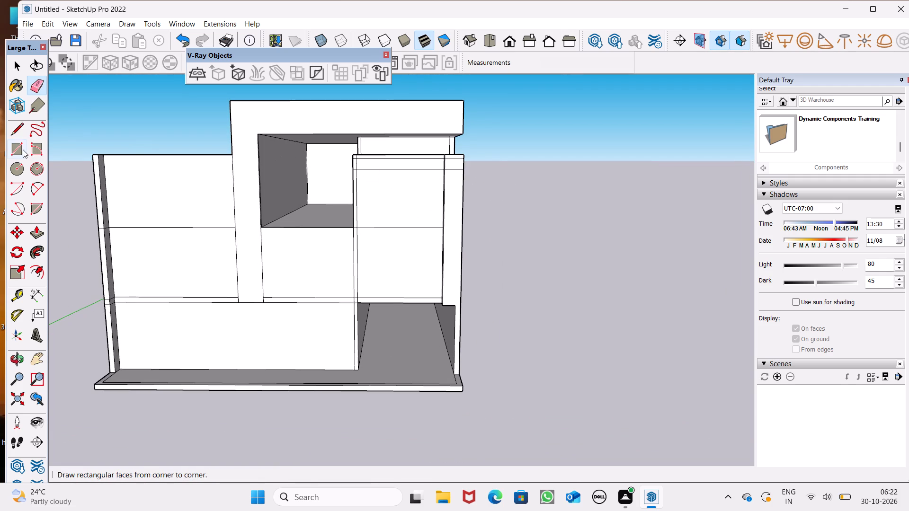
pyautogui.click(23, 150)
pyautogui.scroll(6, 311, 282)
pyautogui.scroll(-5, 362, 301)
pyautogui.scroll(3, 425, 182)
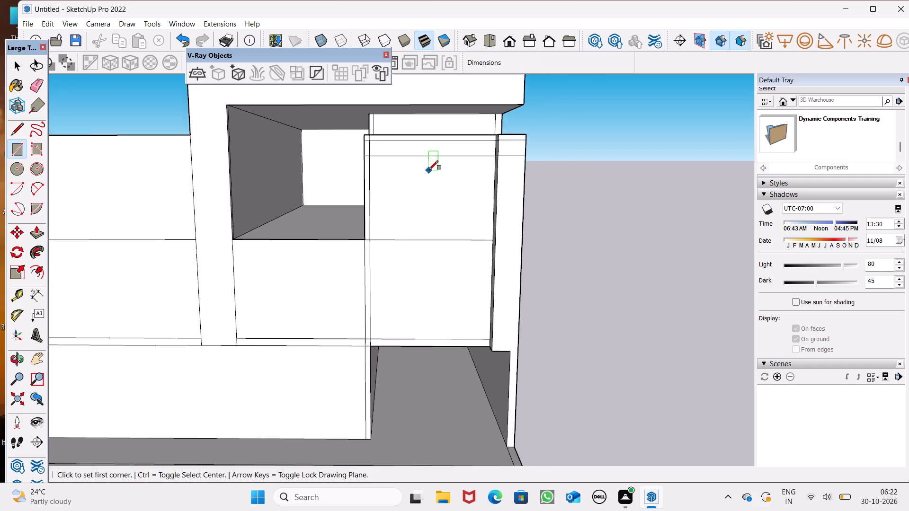
pyautogui.scroll(3, 429, 170)
pyautogui.moveTo(453, 175); pyautogui.dragTo(480, 211, button='middle')
pyautogui.scroll(3, 527, 145)
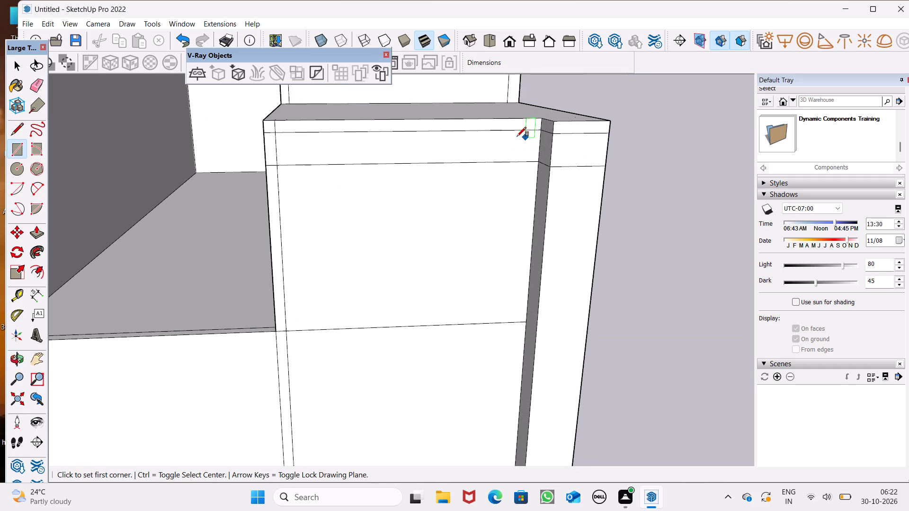
pyautogui.click(385, 180)
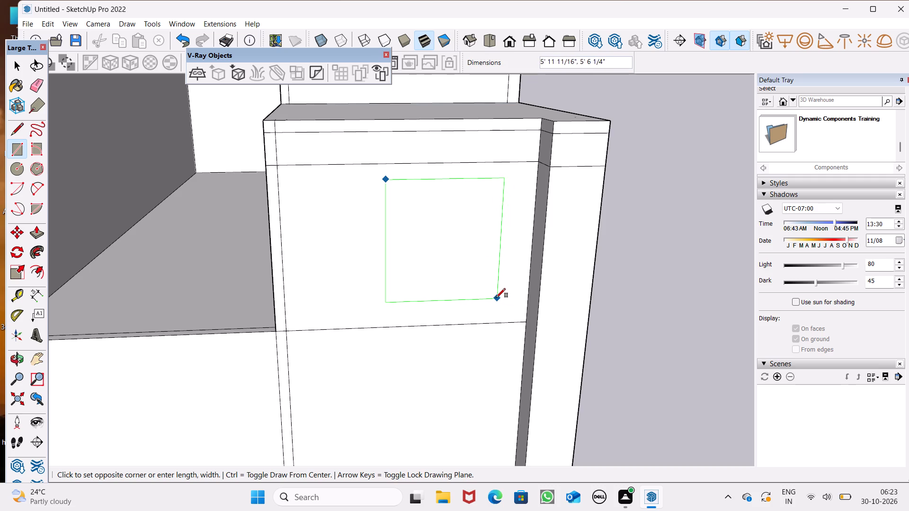
pyautogui.click(496, 296)
# Move the upper rectangle about 1' 15/16" sideways toward the thickened end wall and fine-tune its position slightly.
pyautogui.scroll(-4, 390, 240)
pyautogui.moveTo(393, 263); pyautogui.dragTo(394, 220, button='middle')
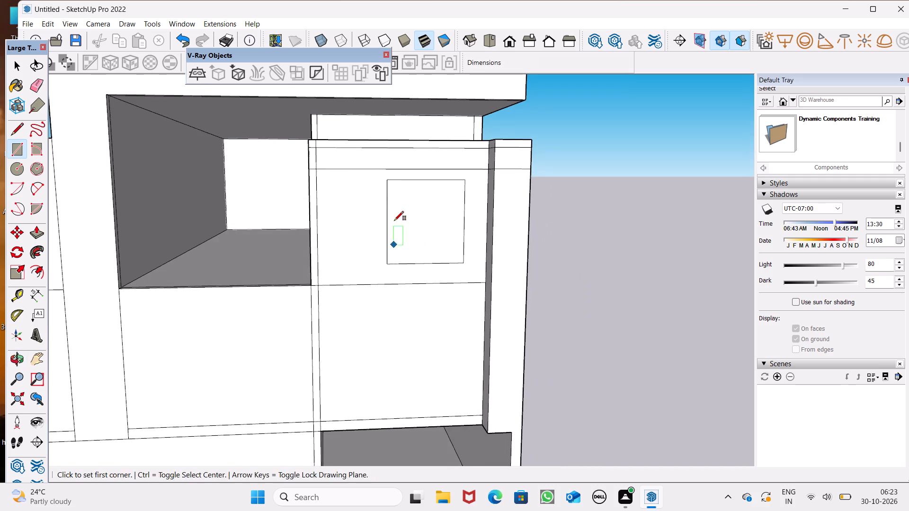
pyautogui.press('space')
pyautogui.doubleClick(427, 235)
pyautogui.press('m')
pyautogui.press('Return')
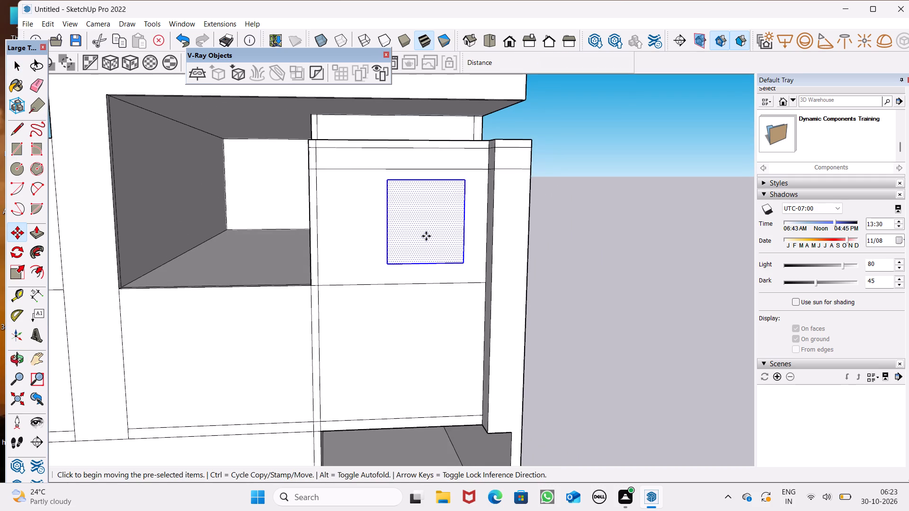
pyautogui.moveTo(426, 237); pyautogui.dragTo(441, 240)
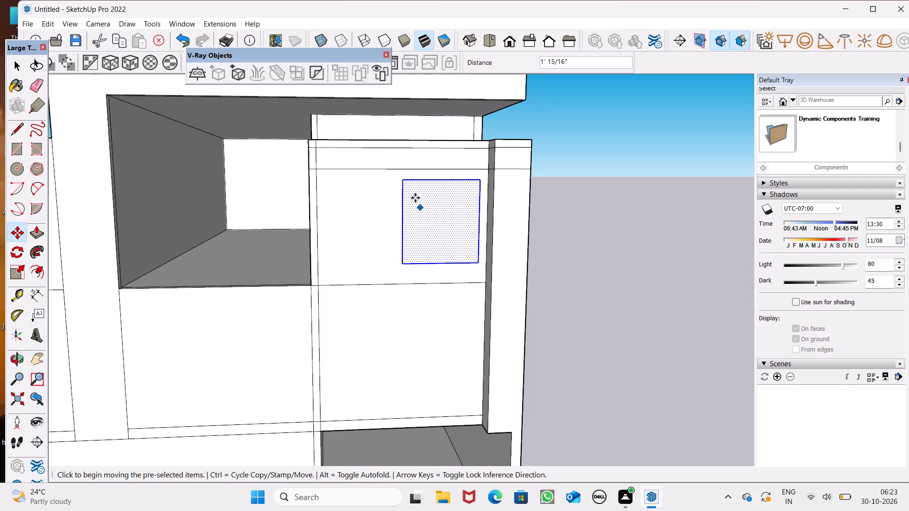
pyautogui.scroll(-6, 415, 197)
pyautogui.click(428, 229)
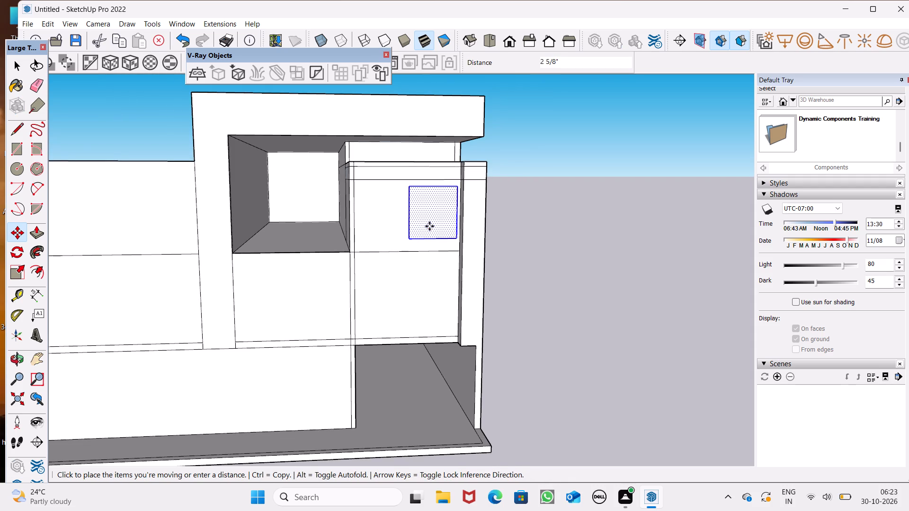
pyautogui.click(427, 226)
# Copy the rectangle straight down onto the side bay's front wall one storey below.
pyautogui.moveTo(442, 278); pyautogui.dragTo(440, 264, button='middle')
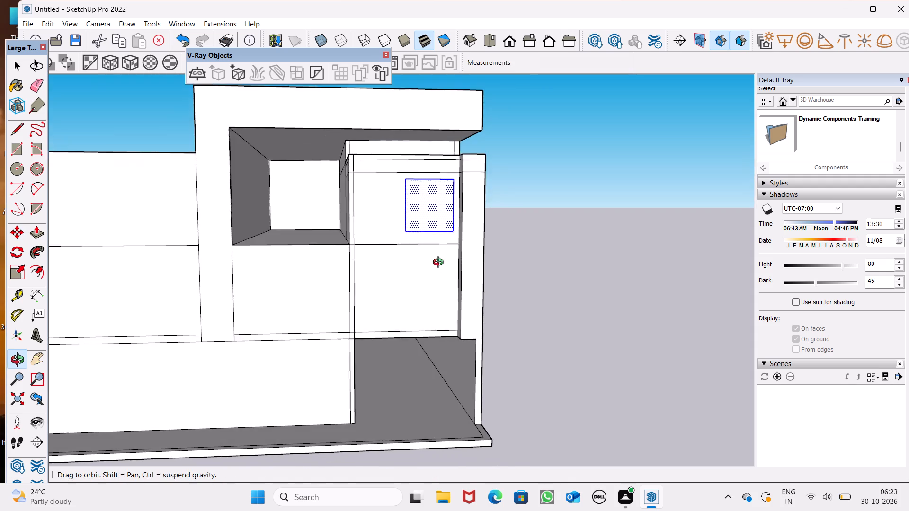
pyautogui.moveTo(440, 264); pyautogui.dragTo(438, 255, button='middle')
pyautogui.moveTo(430, 199); pyautogui.dragTo(421, 270)
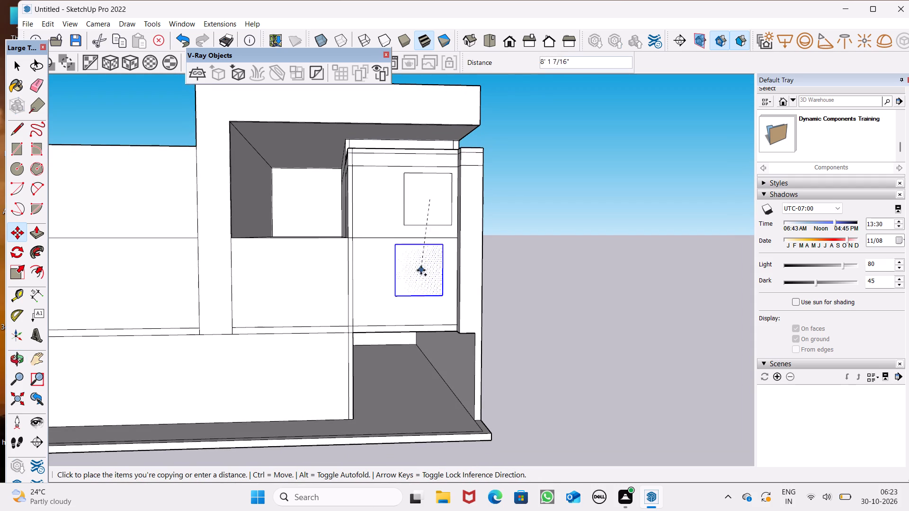
pyautogui.moveTo(421, 270); pyautogui.dragTo(425, 275)
pyautogui.press('space')
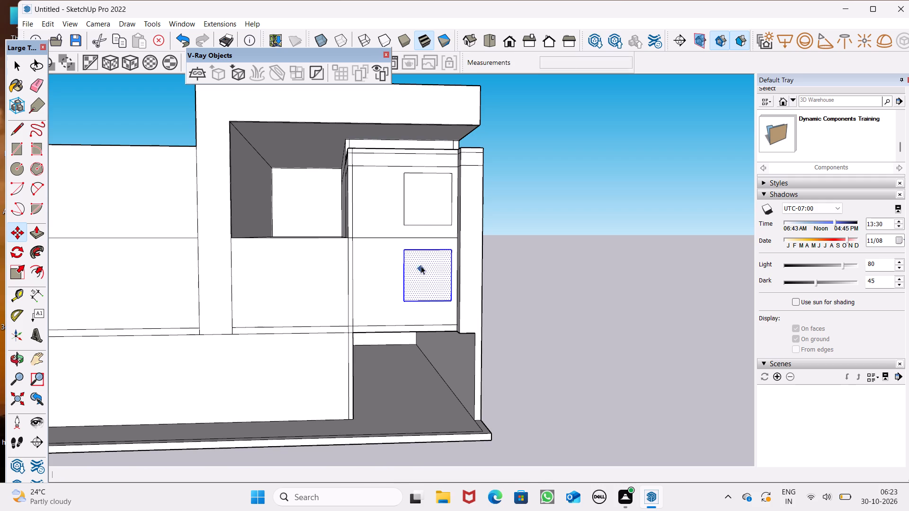
pyautogui.click(548, 285)
# Erase the horizontal floor line between the two rectangles on the side bay's front wall.
pyautogui.scroll(-3, 454, 217)
pyautogui.moveTo(465, 234); pyautogui.dragTo(453, 304, button='middle')
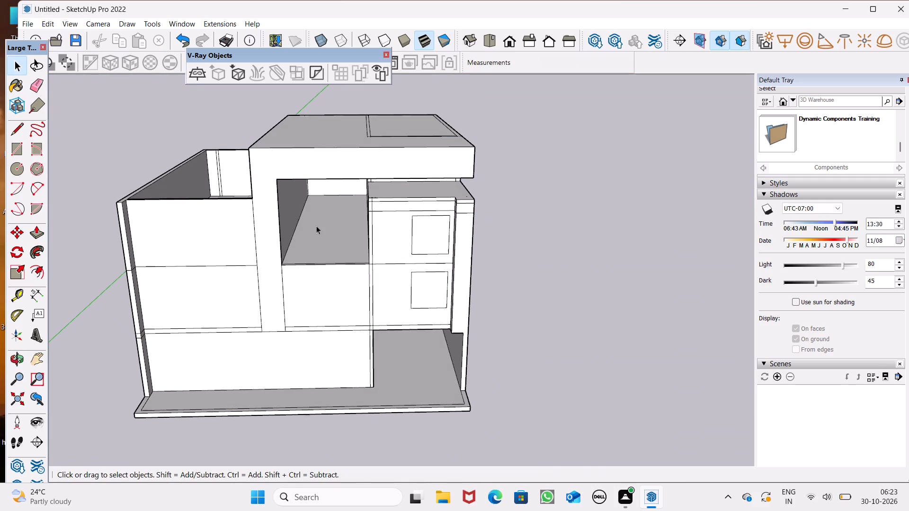
pyautogui.click(32, 81)
pyautogui.moveTo(396, 258); pyautogui.dragTo(395, 266)
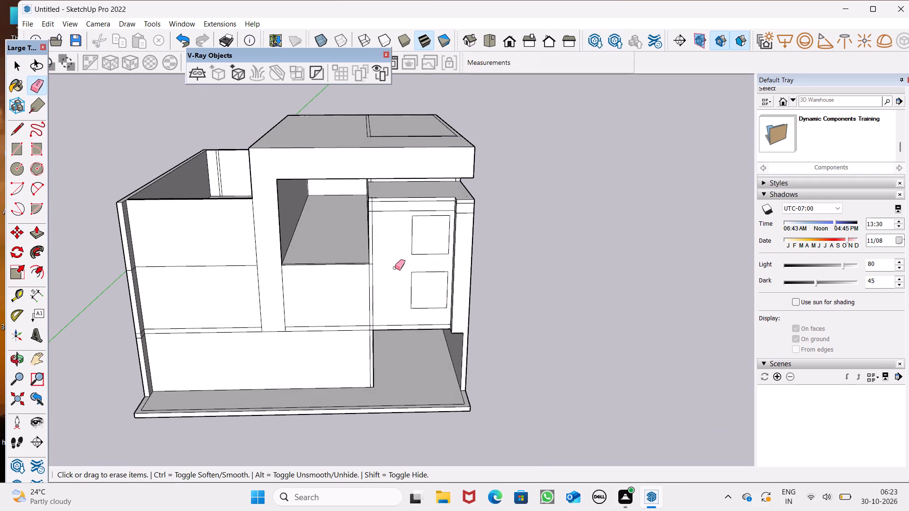
# Erase the short piece of the upper band line within the narrow corner strip of the side bay's front wall.
pyautogui.scroll(7, 374, 191)
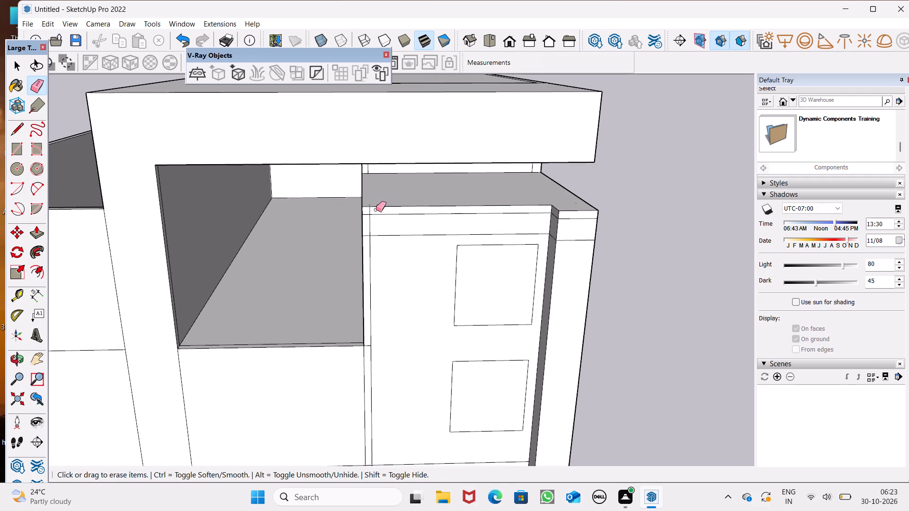
pyautogui.scroll(6, 374, 223)
pyautogui.scroll(-4, 375, 230)
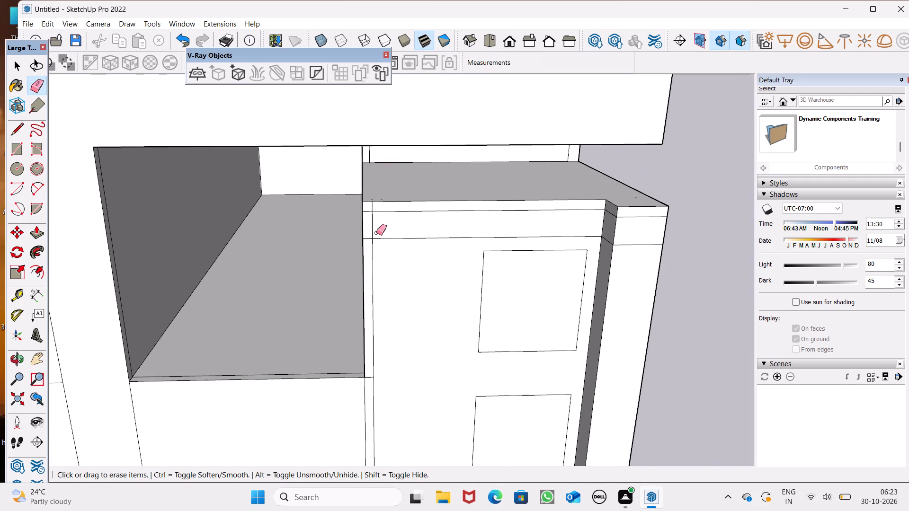
pyautogui.scroll(4, 377, 232)
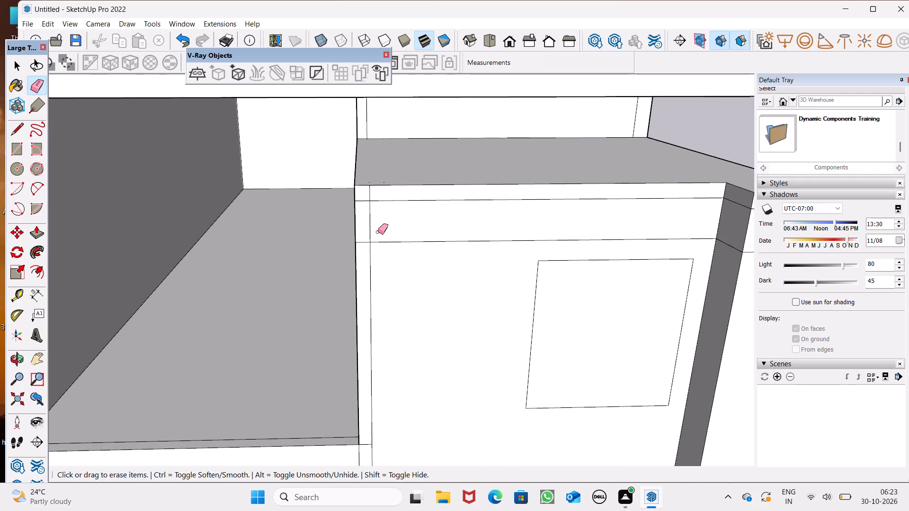
pyautogui.scroll(6, 378, 232)
pyautogui.moveTo(345, 166); pyautogui.dragTo(345, 181)
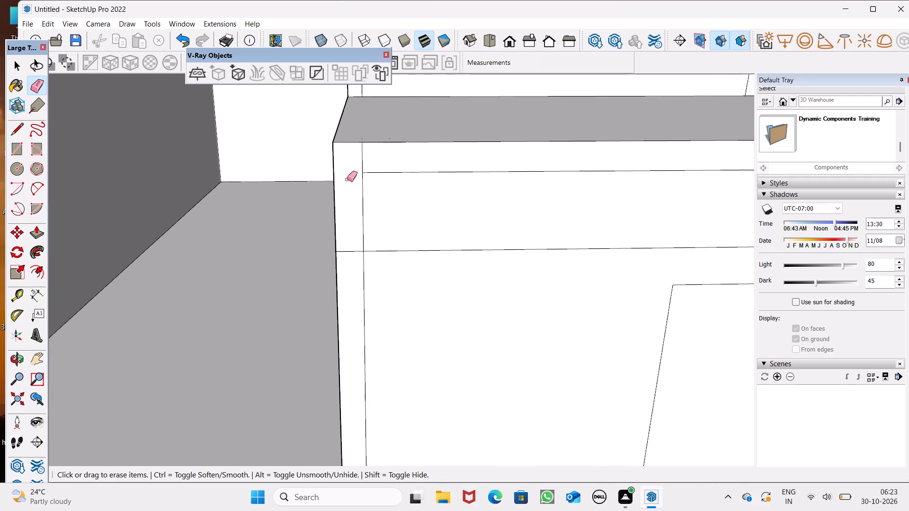
# Push/Pull the narrow band above the ground-floor front wall outward into a ledge, extending it about another 2' 1 1/4".
pyautogui.scroll(-5, 347, 179)
pyautogui.scroll(-19, 423, 162)
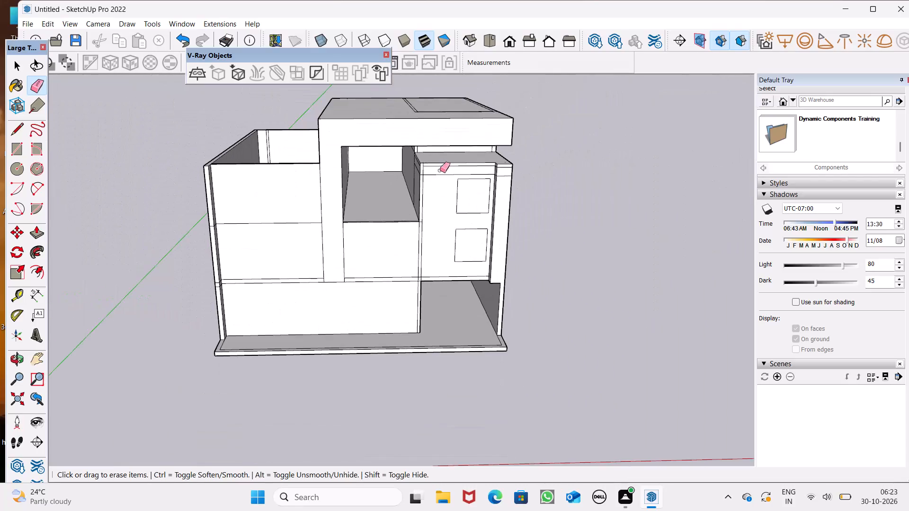
pyautogui.moveTo(450, 194); pyautogui.dragTo(527, 243, button='middle')
pyautogui.scroll(-4, 471, 153)
pyautogui.moveTo(502, 184); pyautogui.dragTo(472, 225, button='middle')
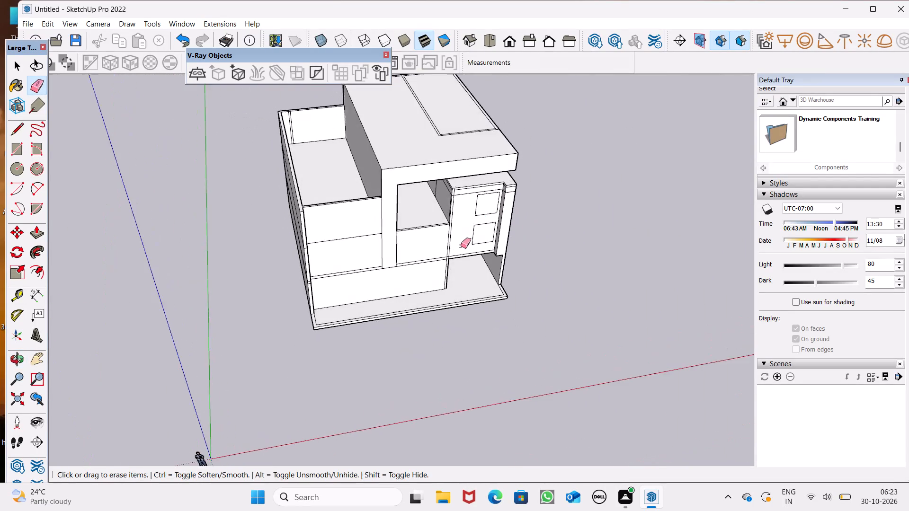
pyautogui.scroll(5, 431, 280)
pyautogui.scroll(-1, 411, 266)
pyautogui.moveTo(410, 264); pyautogui.dragTo(410, 291, button='middle')
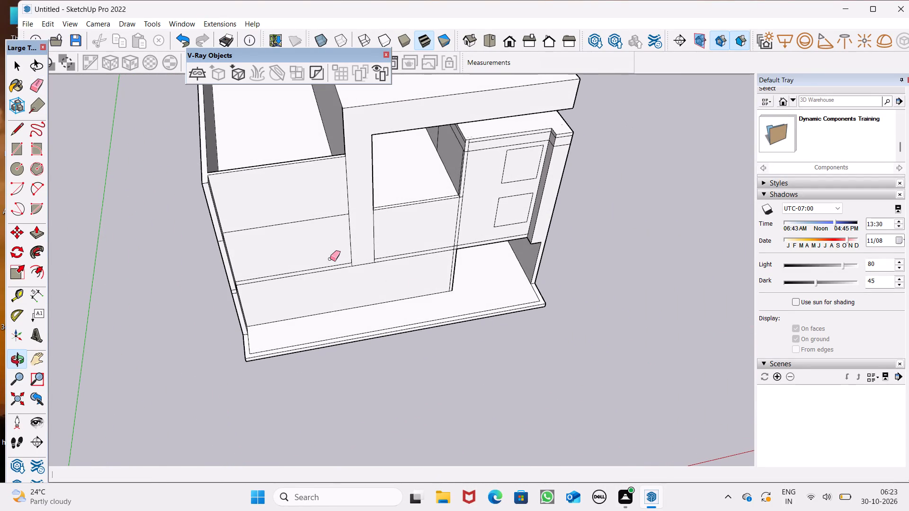
pyautogui.click(38, 238)
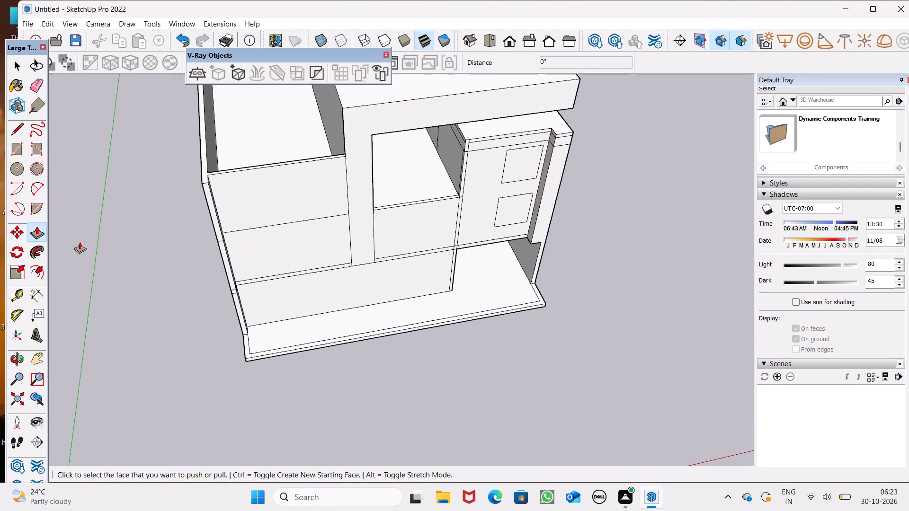
pyautogui.scroll(-1, 192, 256)
pyautogui.moveTo(286, 308); pyautogui.dragTo(271, 344, button='middle')
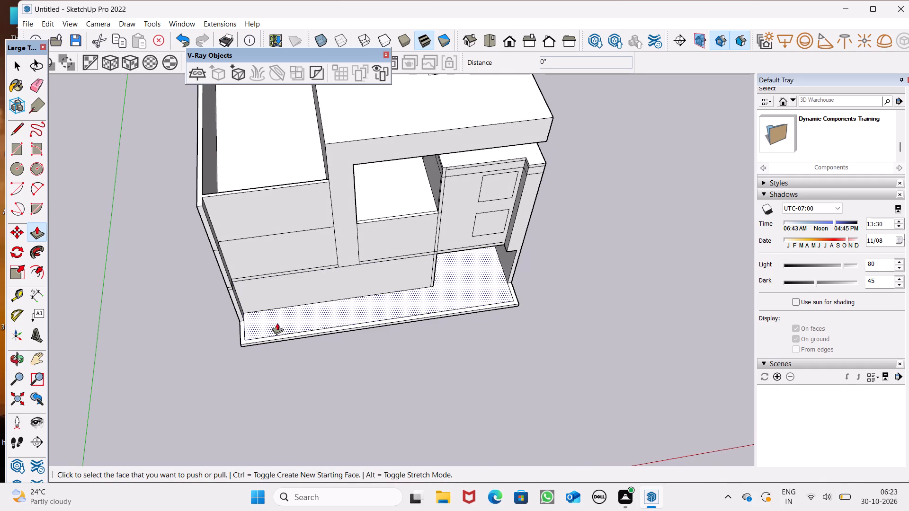
pyautogui.scroll(5, 268, 293)
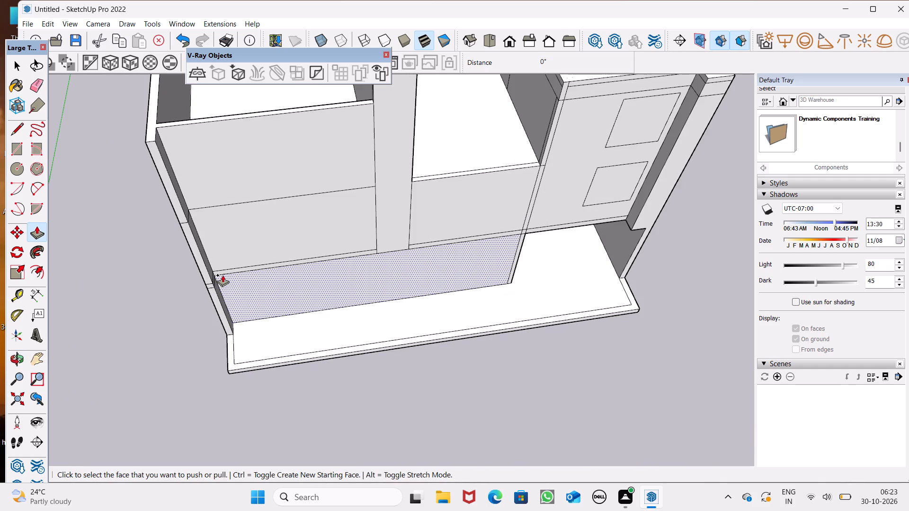
pyautogui.moveTo(223, 273); pyautogui.dragTo(208, 291)
pyautogui.moveTo(224, 285); pyautogui.dragTo(224, 285)
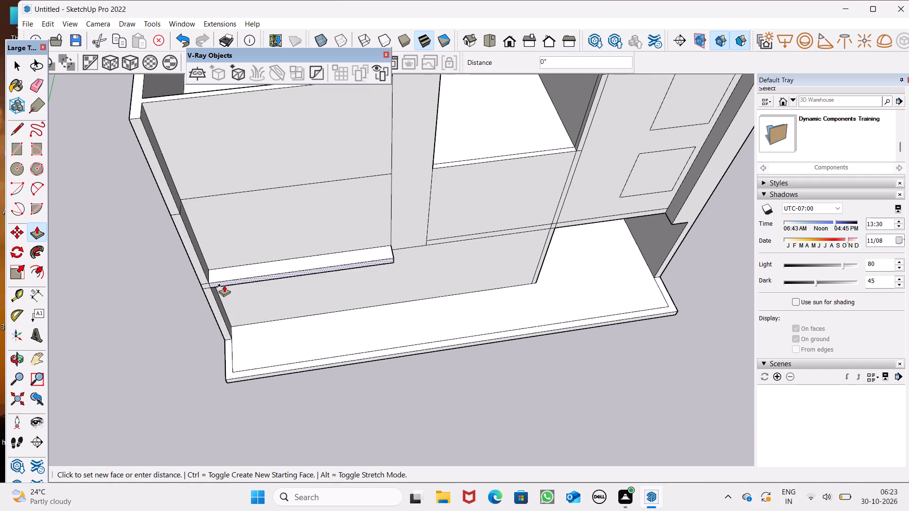
pyautogui.moveTo(224, 285); pyautogui.dragTo(226, 302)
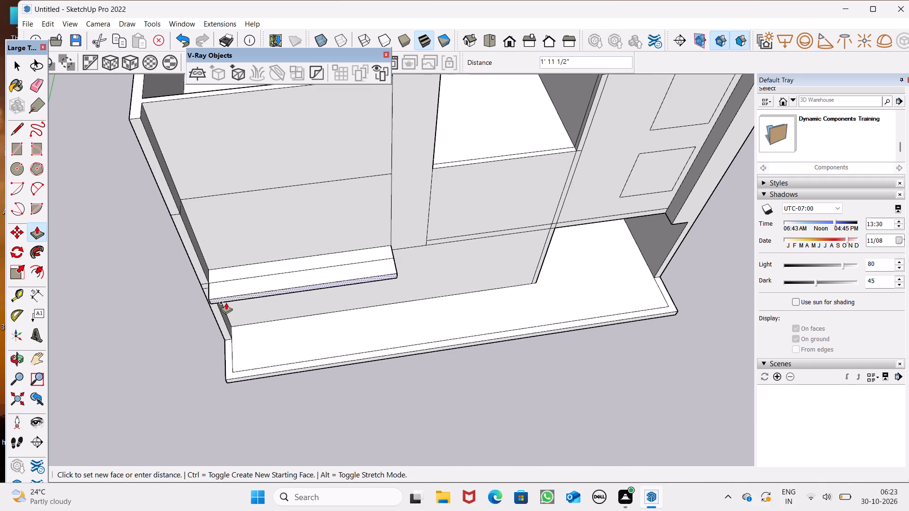
pyautogui.moveTo(226, 302); pyautogui.dragTo(222, 304)
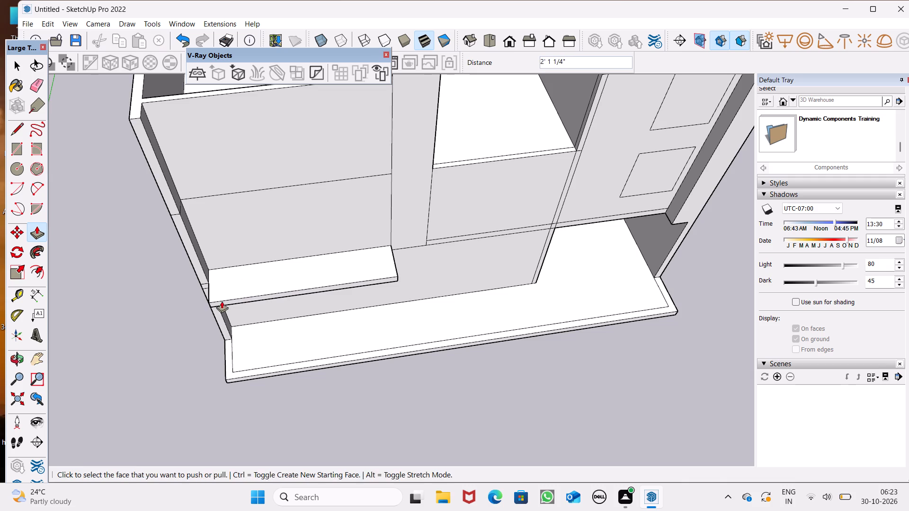
# Undo the last two ledge extrusions on the band above the ground-floor front wall.
pyautogui.moveTo(235, 311); pyautogui.dragTo(390, 251, button='middle')
pyautogui.scroll(-3, 390, 245)
pyautogui.hotkey('ctrl', 'z')
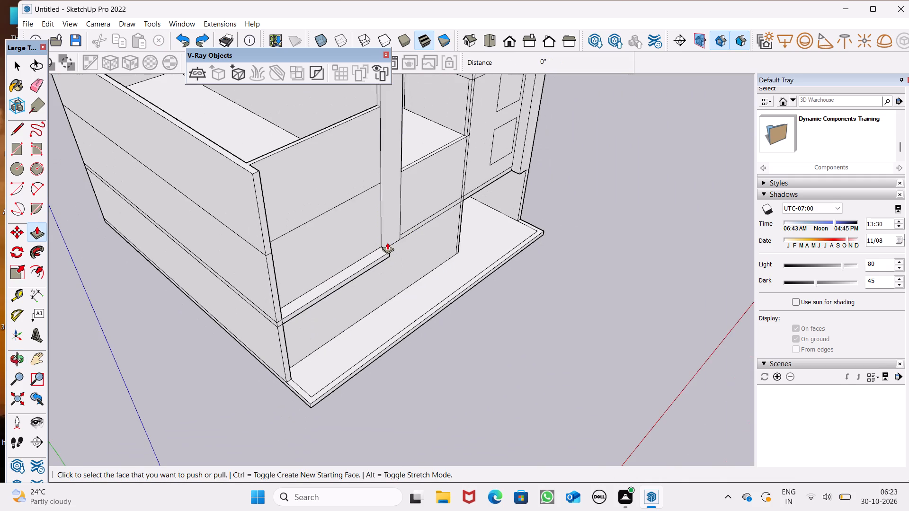
pyautogui.scroll(-5, 381, 261)
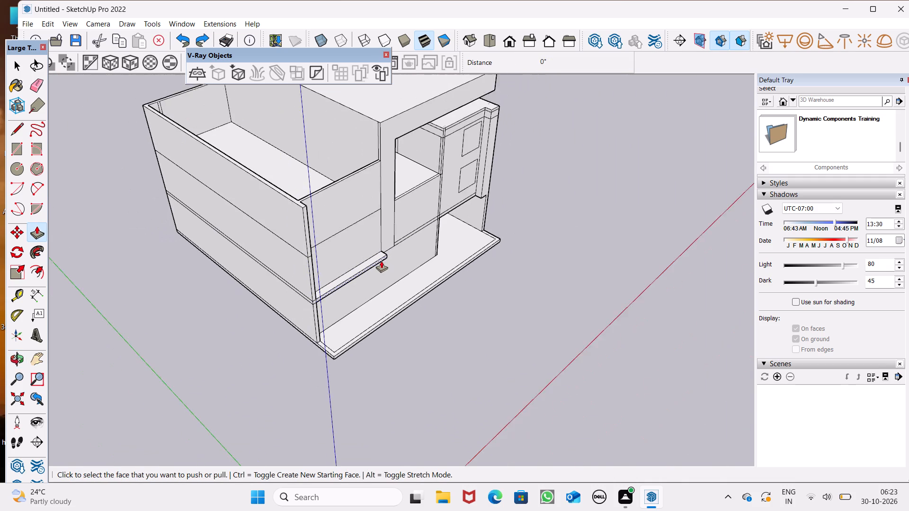
pyautogui.hotkey('ctrl', 'z')
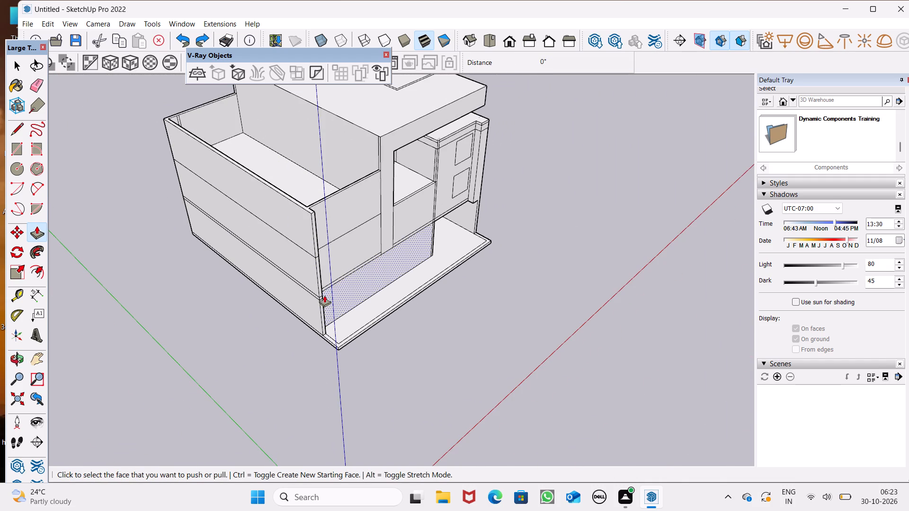
# Push/Pull the narrow band above the ground-floor front wall outward into a ledge about 4' 11 1/4" deep.
pyautogui.scroll(5, 324, 295)
pyautogui.moveTo(324, 295); pyautogui.dragTo(327, 291, button='middle')
pyautogui.moveTo(333, 279); pyautogui.dragTo(355, 316)
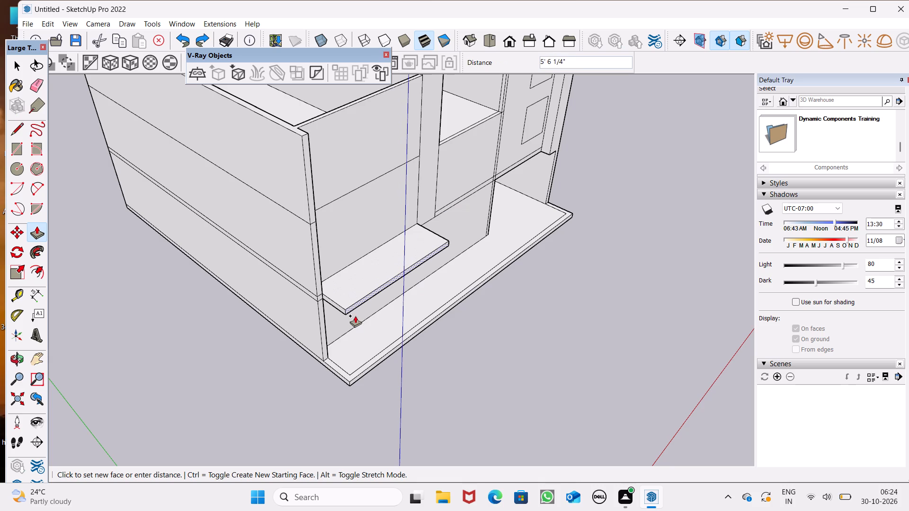
pyautogui.moveTo(355, 316); pyautogui.dragTo(357, 317)
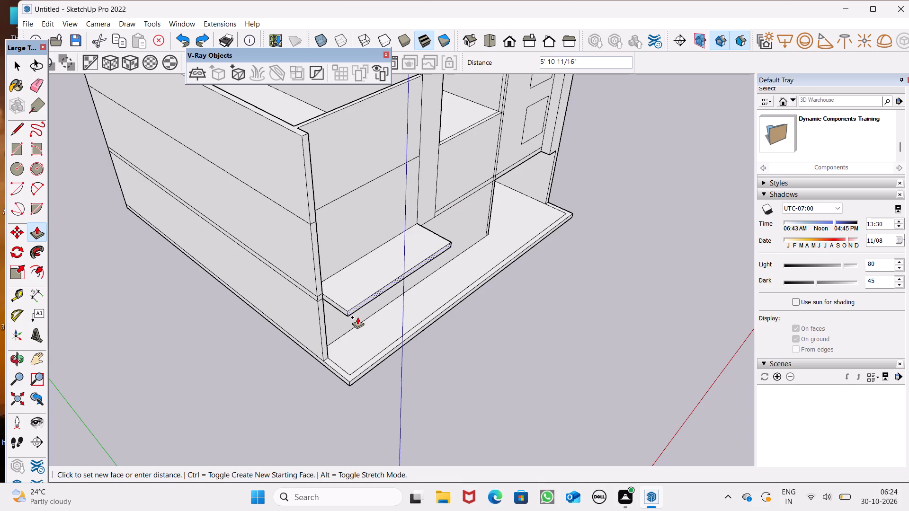
pyautogui.moveTo(357, 317); pyautogui.dragTo(353, 310)
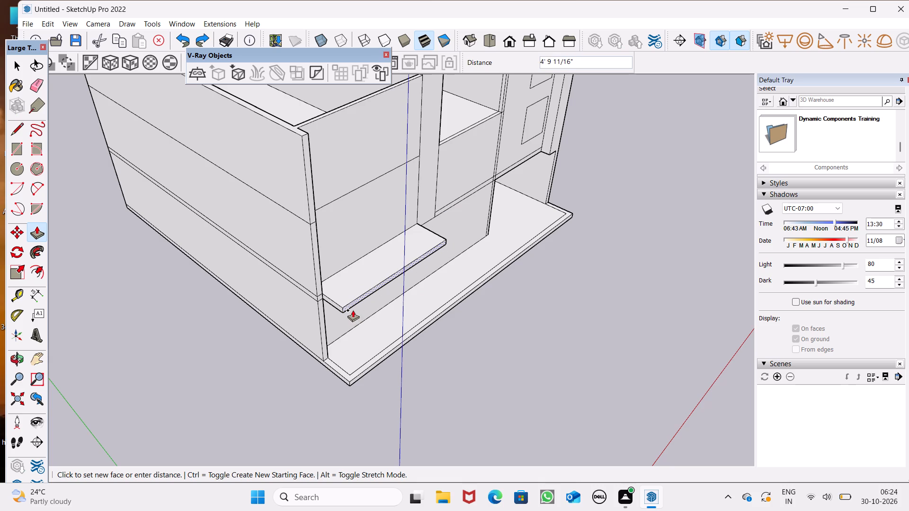
pyautogui.moveTo(353, 310); pyautogui.dragTo(353, 311)
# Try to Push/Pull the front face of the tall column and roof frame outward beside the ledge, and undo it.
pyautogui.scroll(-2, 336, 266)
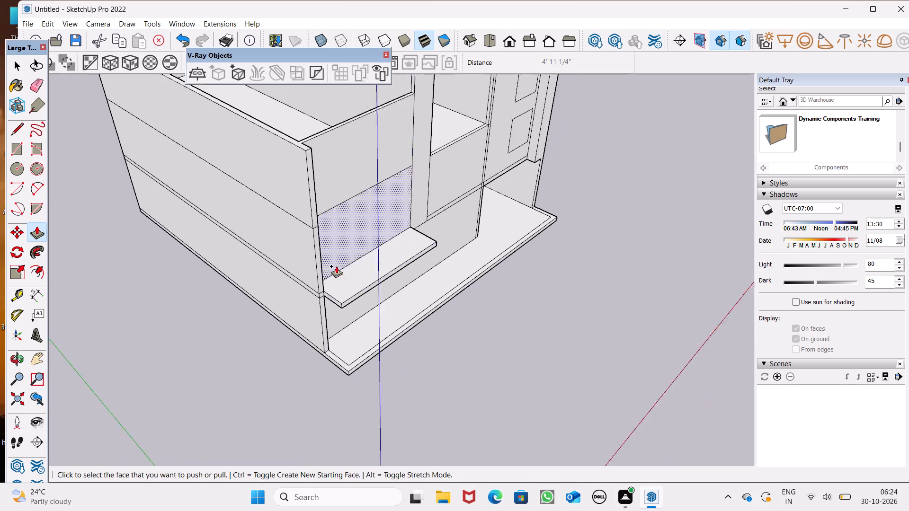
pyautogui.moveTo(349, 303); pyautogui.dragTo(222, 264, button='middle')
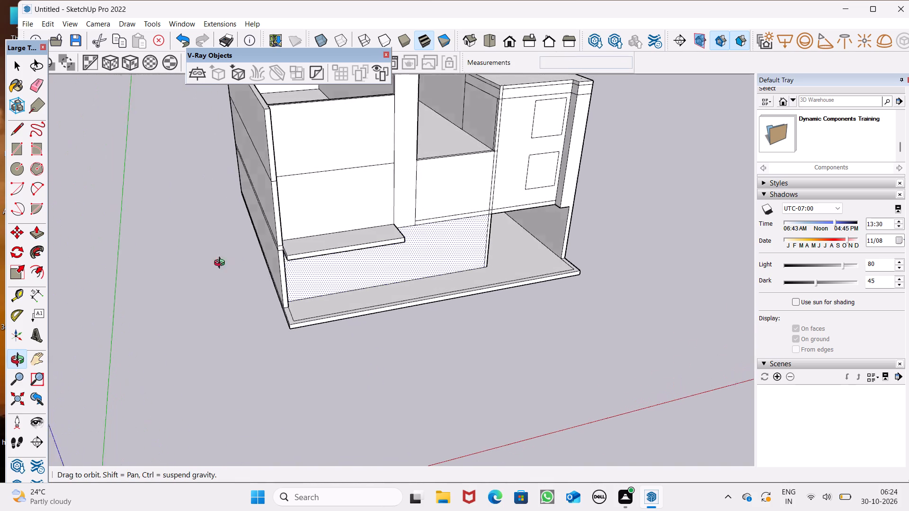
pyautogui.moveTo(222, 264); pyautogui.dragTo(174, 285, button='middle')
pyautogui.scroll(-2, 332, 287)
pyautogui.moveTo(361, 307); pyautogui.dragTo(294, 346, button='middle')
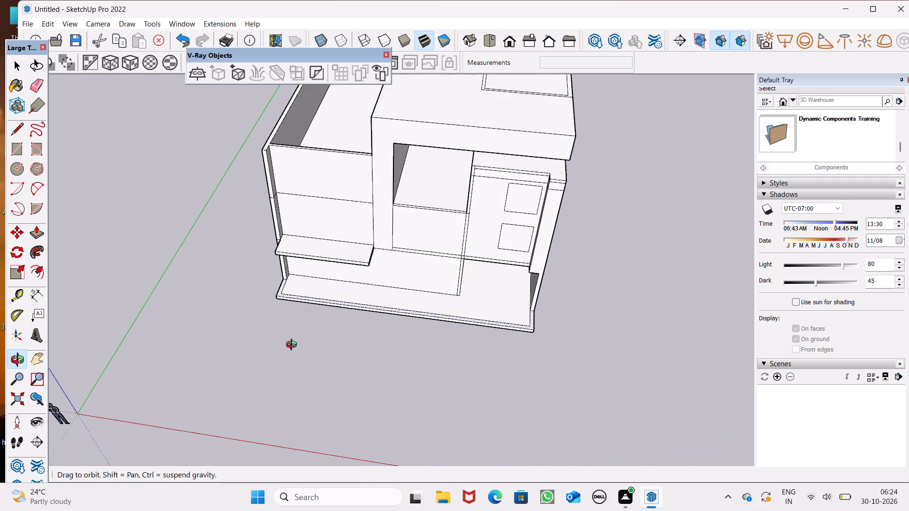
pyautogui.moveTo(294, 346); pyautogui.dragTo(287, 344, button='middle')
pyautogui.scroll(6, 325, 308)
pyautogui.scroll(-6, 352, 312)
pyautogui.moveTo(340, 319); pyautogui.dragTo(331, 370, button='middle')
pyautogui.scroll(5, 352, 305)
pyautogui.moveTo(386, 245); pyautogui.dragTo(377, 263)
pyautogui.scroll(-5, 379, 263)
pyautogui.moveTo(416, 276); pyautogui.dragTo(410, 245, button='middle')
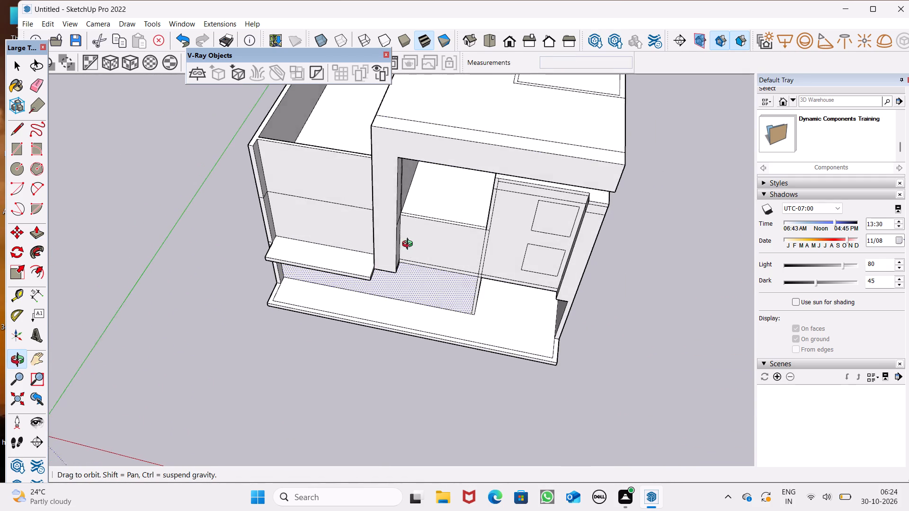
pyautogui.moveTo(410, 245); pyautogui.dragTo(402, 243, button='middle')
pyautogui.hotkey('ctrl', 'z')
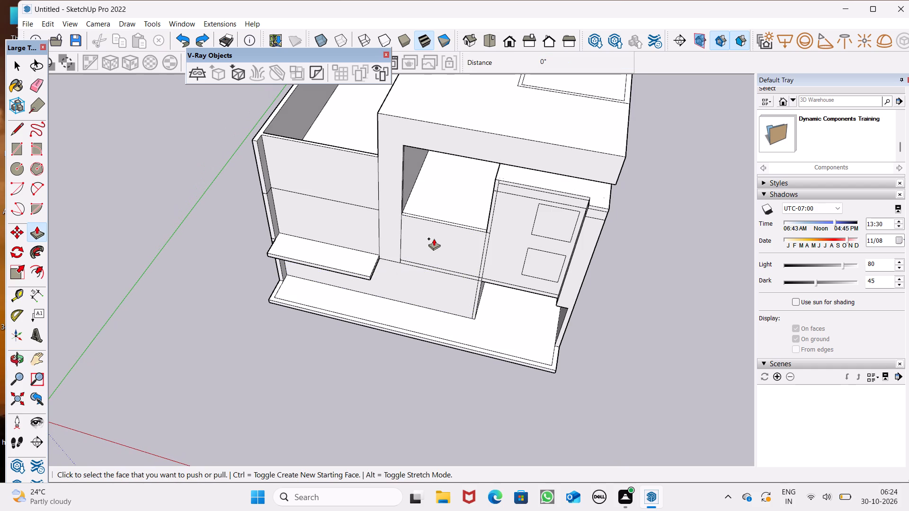
# Push/Pull the front face of the tall column and roof frame outward about 3' 11 1/8".
pyautogui.moveTo(469, 224); pyautogui.dragTo(522, 262, button='middle')
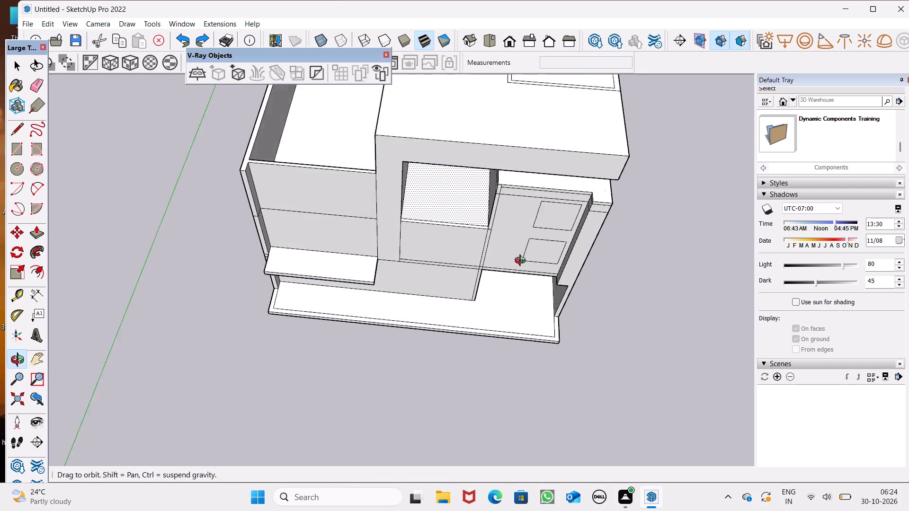
pyautogui.moveTo(522, 262); pyautogui.dragTo(576, 273, button='middle')
pyautogui.scroll(5, 402, 268)
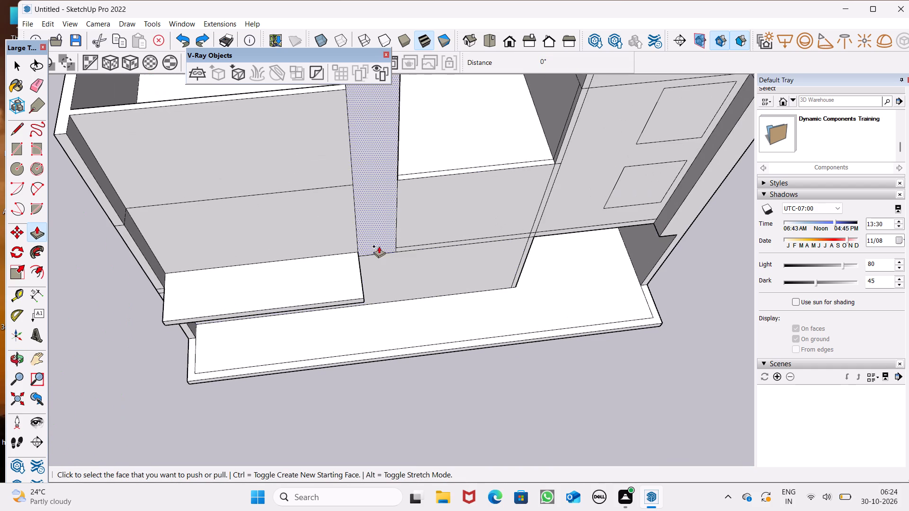
pyautogui.moveTo(378, 246); pyautogui.dragTo(358, 285)
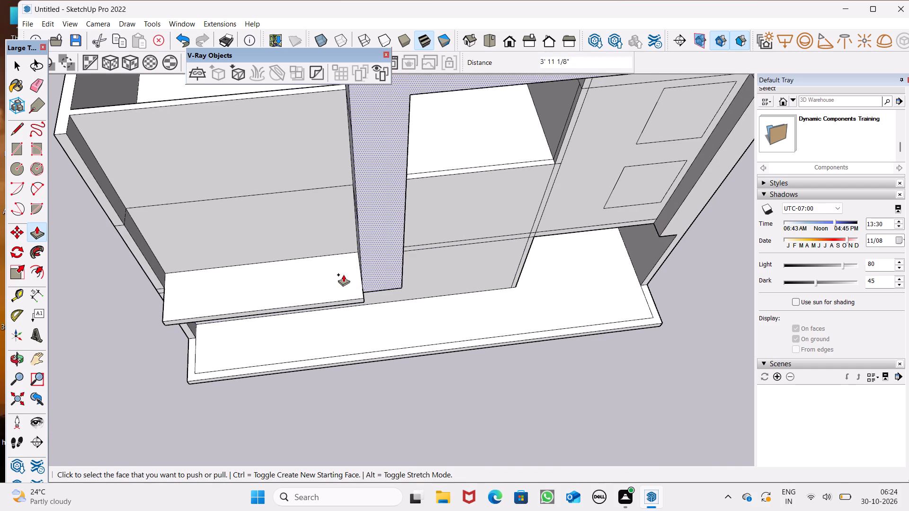
# Examine the front facade with its extended frame and ledge from several angles.
pyautogui.scroll(-6, 333, 267)
pyautogui.moveTo(350, 280); pyautogui.dragTo(355, 130, button='middle')
pyautogui.scroll(1, 355, 132)
pyautogui.scroll(-3, 353, 130)
pyautogui.moveTo(615, 223); pyautogui.dragTo(489, 186, button='middle')
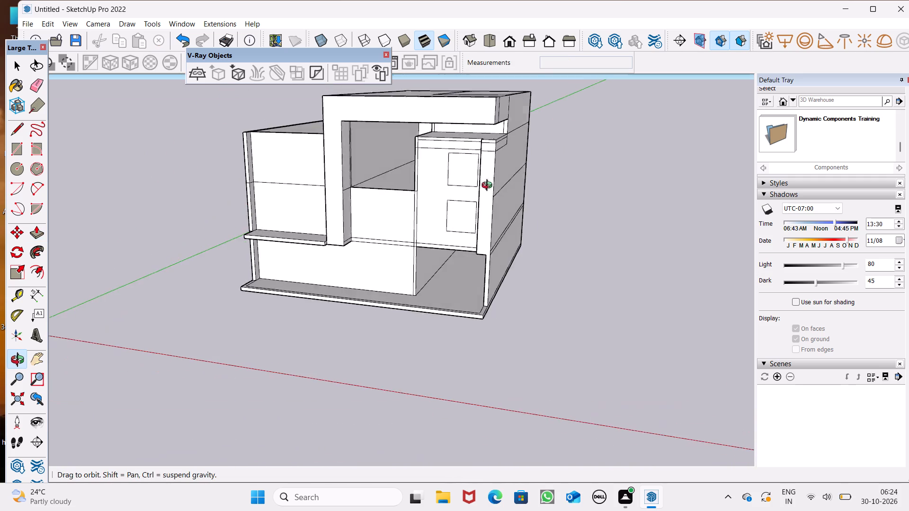
pyautogui.moveTo(489, 186); pyautogui.dragTo(677, 272, button='middle')
pyautogui.scroll(1, 588, 342)
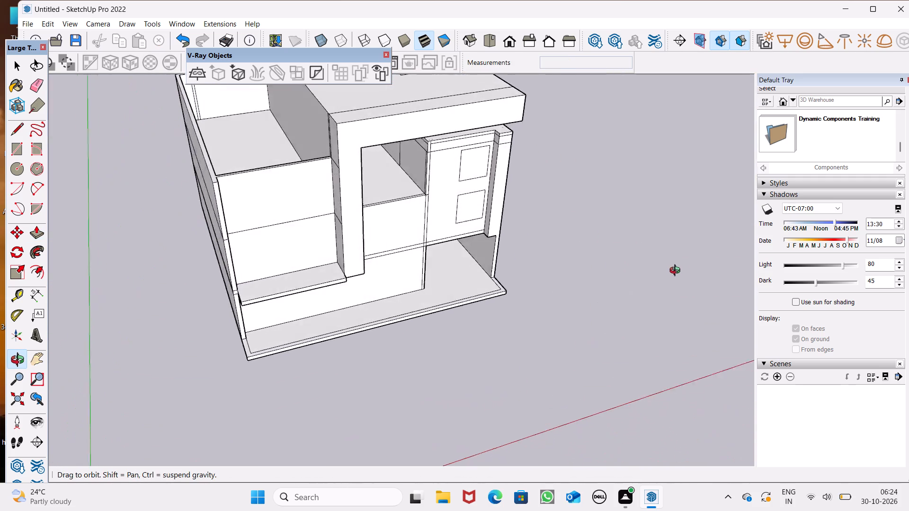
pyautogui.moveTo(677, 272); pyautogui.dragTo(553, 248, button='middle')
pyautogui.scroll(-2, 551, 235)
pyautogui.moveTo(602, 190); pyautogui.dragTo(611, 152, button='middle')
pyautogui.scroll(1, 611, 152)
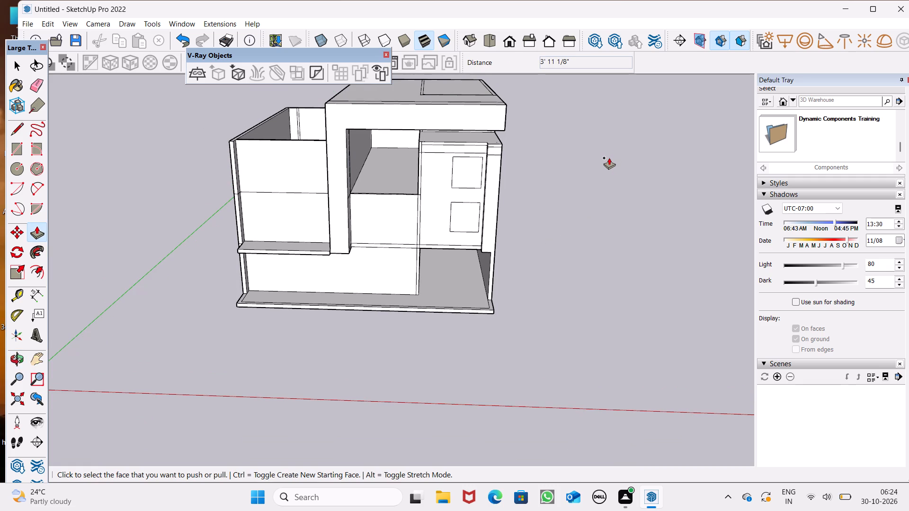
pyautogui.scroll(1, 235, 176)
pyautogui.scroll(-2, 235, 176)
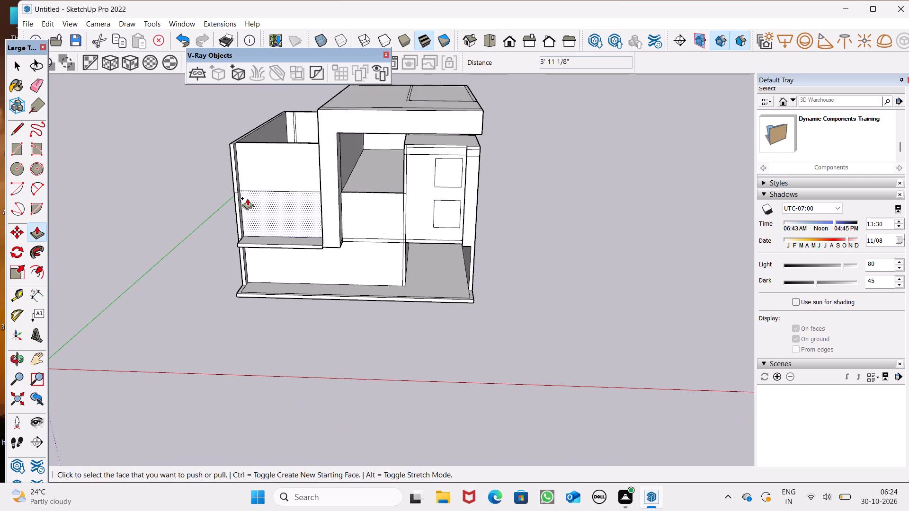
# Push/Pull the ledge's end face outward 9", flush with the outer face of the side wall.
pyautogui.scroll(-2, 247, 198)
pyautogui.moveTo(205, 269); pyautogui.dragTo(519, 297, button='middle')
pyautogui.scroll(7, 345, 281)
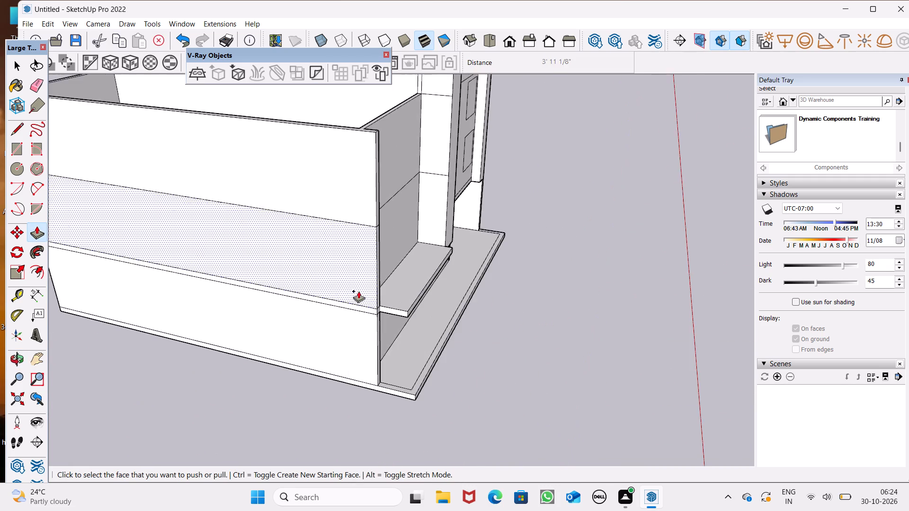
pyautogui.scroll(7, 380, 319)
pyautogui.moveTo(403, 307); pyautogui.dragTo(392, 318)
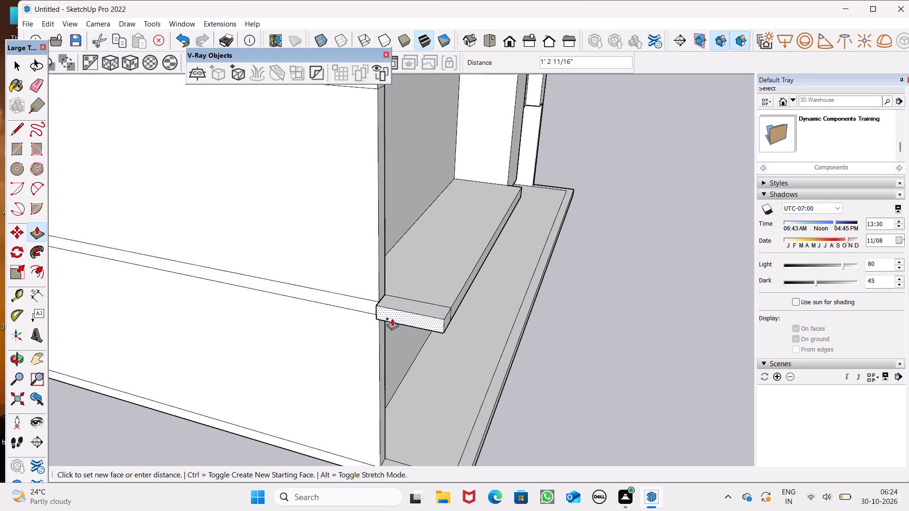
pyautogui.moveTo(392, 318); pyautogui.dragTo(373, 299)
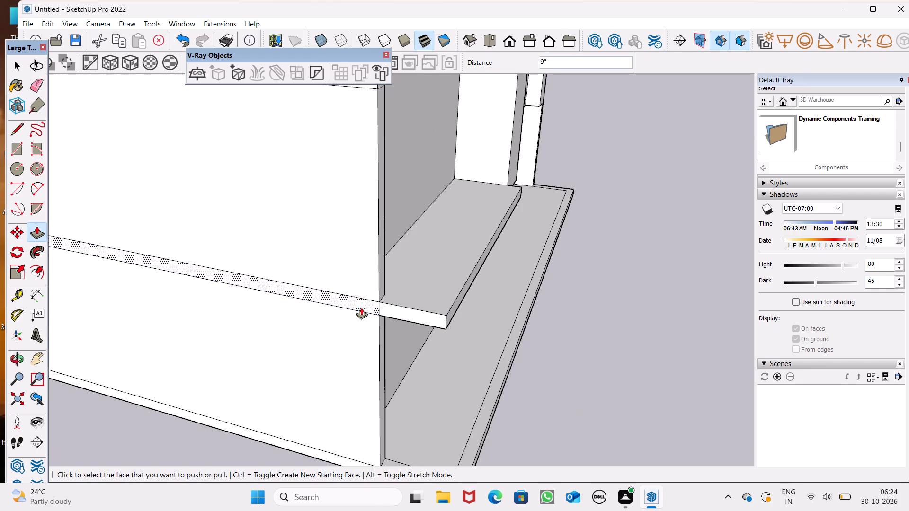
# Push/Pull the narrow band along the side wall outward about 3' 6 1/8" to form a side ledge.
pyautogui.moveTo(361, 307); pyautogui.dragTo(326, 339)
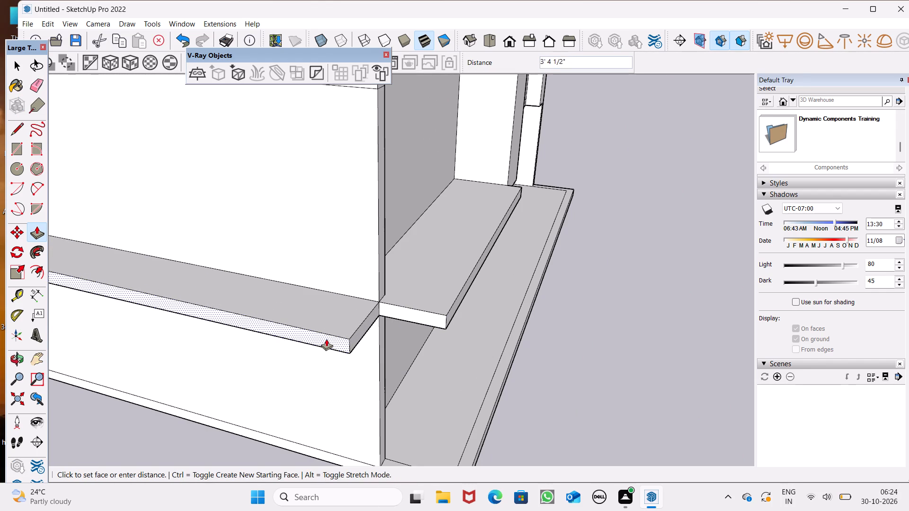
pyautogui.moveTo(326, 339); pyautogui.dragTo(339, 332)
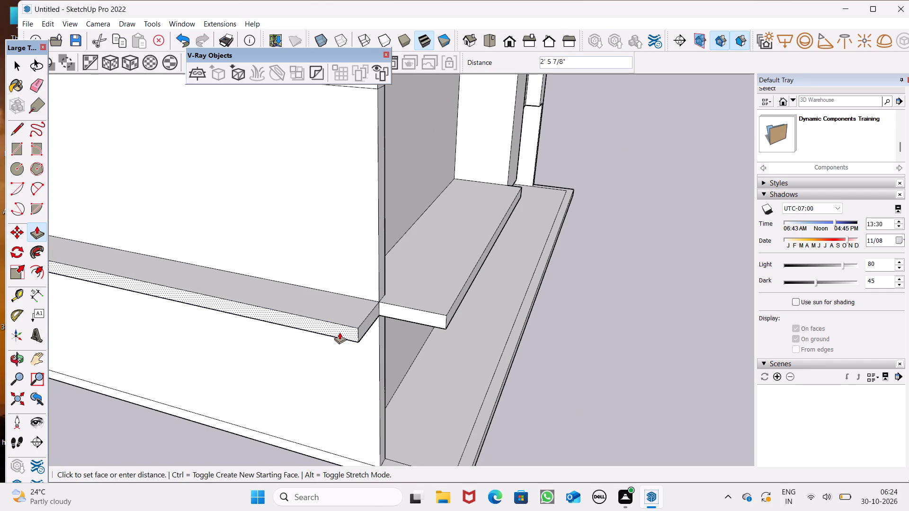
pyautogui.moveTo(339, 332); pyautogui.dragTo(332, 347)
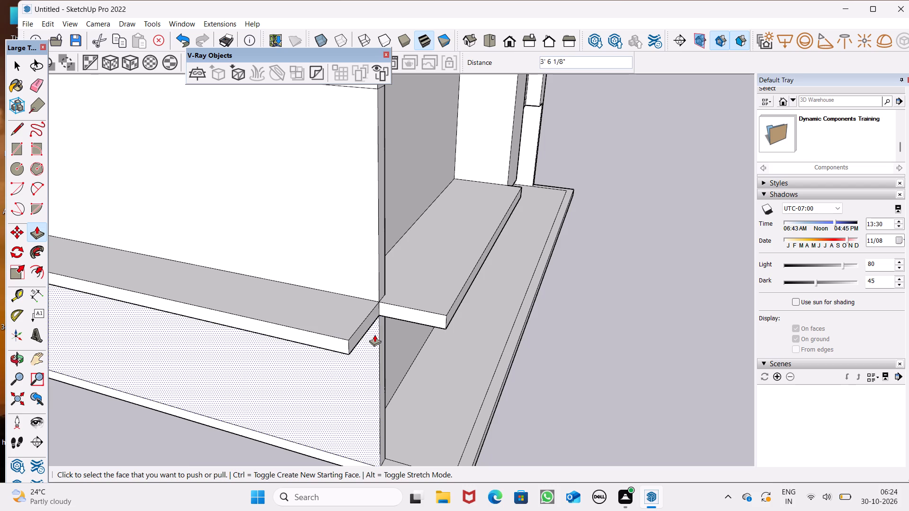
# Push/Pull the front ledge's end face outward to align with the side ledge's outer edge, closing the corner.
pyautogui.moveTo(398, 312); pyautogui.dragTo(340, 333)
pyautogui.scroll(-5, 311, 299)
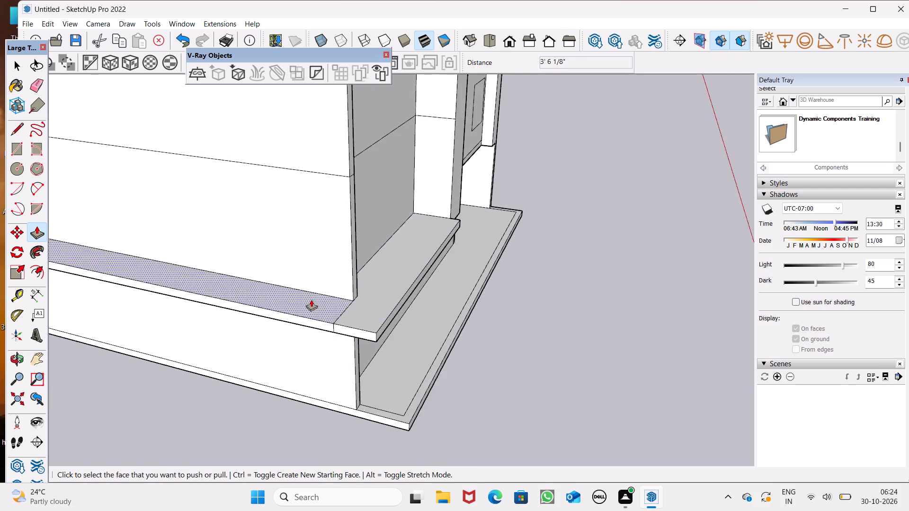
# Examine the wrap-around ledge and front facade from several angles.
pyautogui.moveTo(367, 333); pyautogui.dragTo(44, 314, button='middle')
pyautogui.scroll(-6, 164, 270)
pyautogui.moveTo(357, 301); pyautogui.dragTo(357, 264, button='middle')
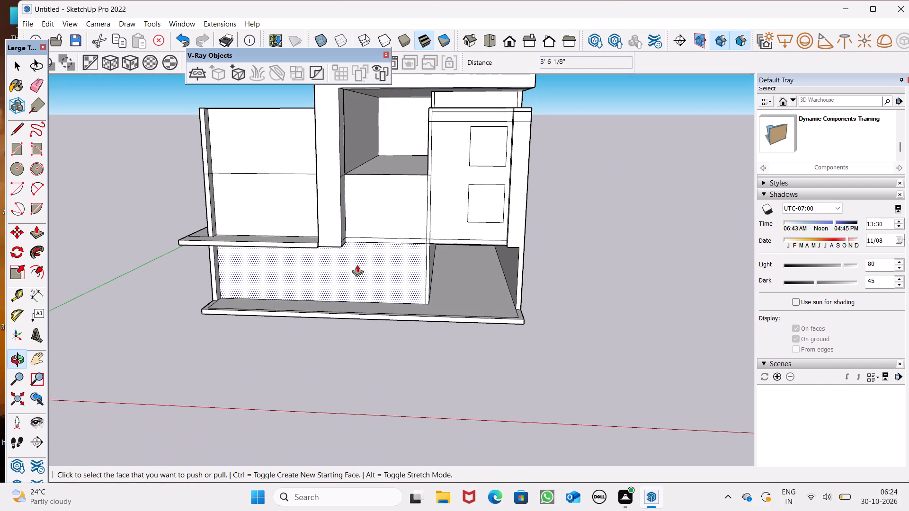
pyautogui.scroll(-1, 386, 264)
pyautogui.moveTo(427, 291); pyautogui.dragTo(507, 290, button='middle')
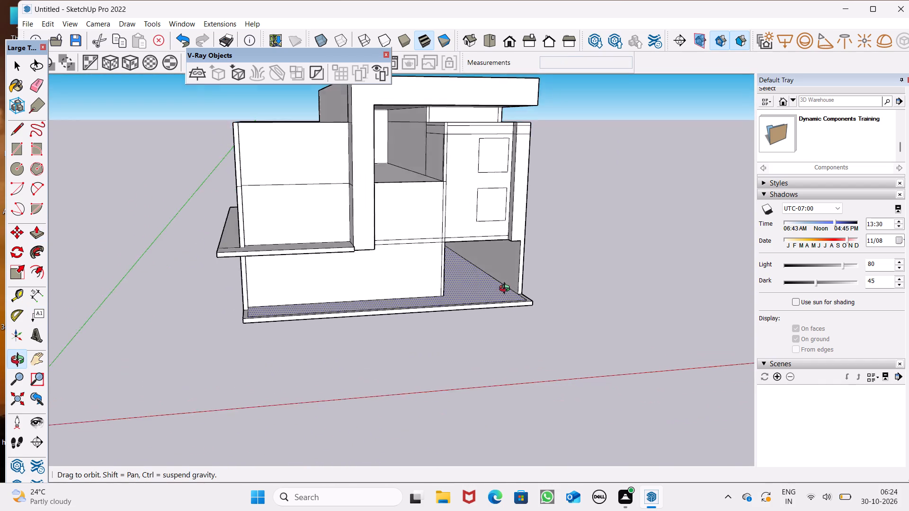
pyautogui.moveTo(507, 290); pyautogui.dragTo(441, 336, button='middle')
pyautogui.scroll(1, 507, 290)
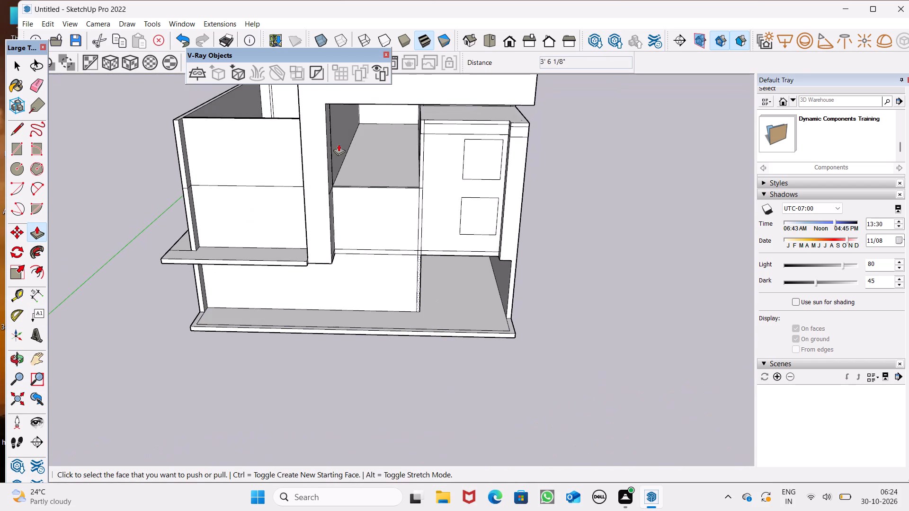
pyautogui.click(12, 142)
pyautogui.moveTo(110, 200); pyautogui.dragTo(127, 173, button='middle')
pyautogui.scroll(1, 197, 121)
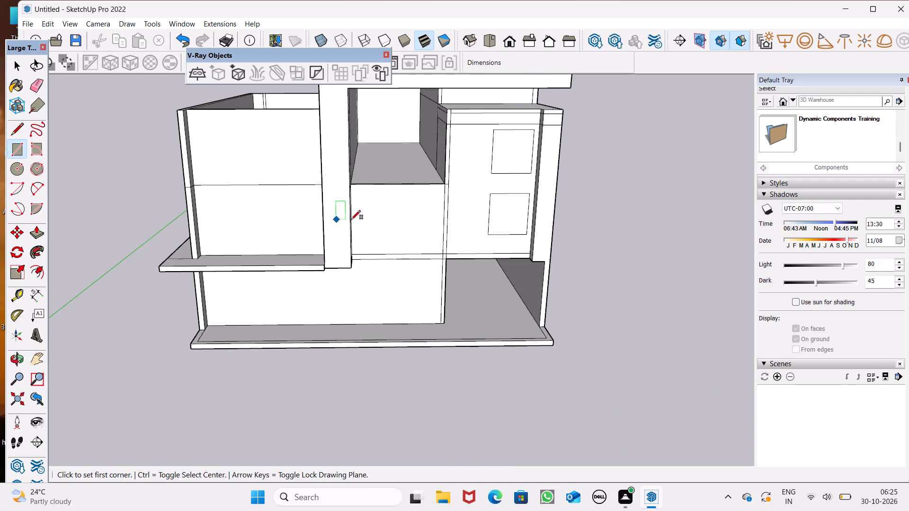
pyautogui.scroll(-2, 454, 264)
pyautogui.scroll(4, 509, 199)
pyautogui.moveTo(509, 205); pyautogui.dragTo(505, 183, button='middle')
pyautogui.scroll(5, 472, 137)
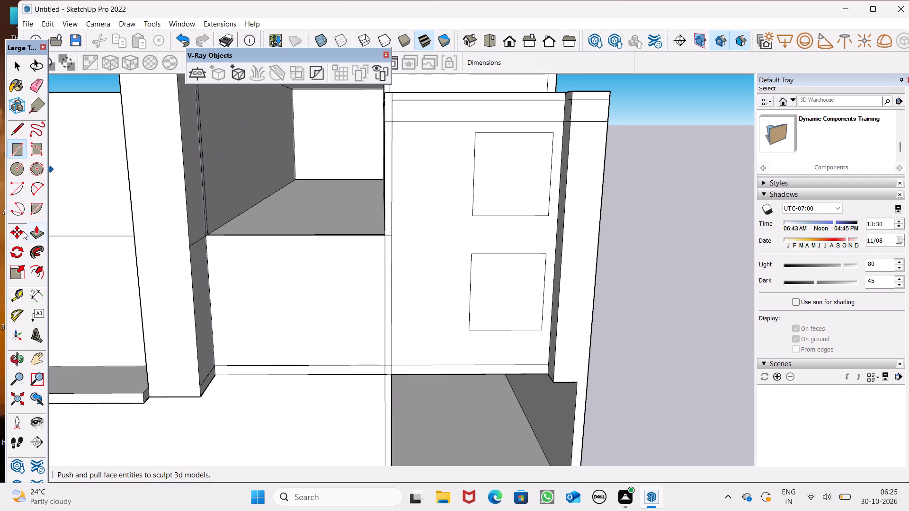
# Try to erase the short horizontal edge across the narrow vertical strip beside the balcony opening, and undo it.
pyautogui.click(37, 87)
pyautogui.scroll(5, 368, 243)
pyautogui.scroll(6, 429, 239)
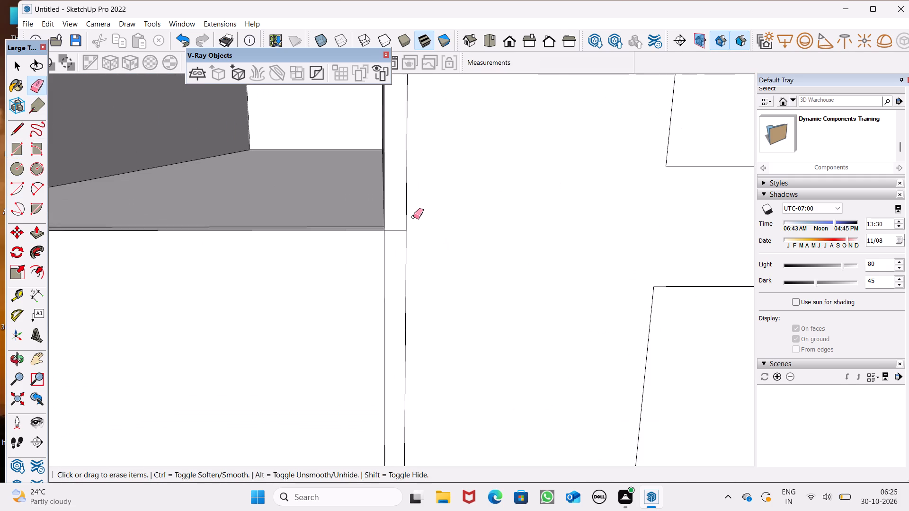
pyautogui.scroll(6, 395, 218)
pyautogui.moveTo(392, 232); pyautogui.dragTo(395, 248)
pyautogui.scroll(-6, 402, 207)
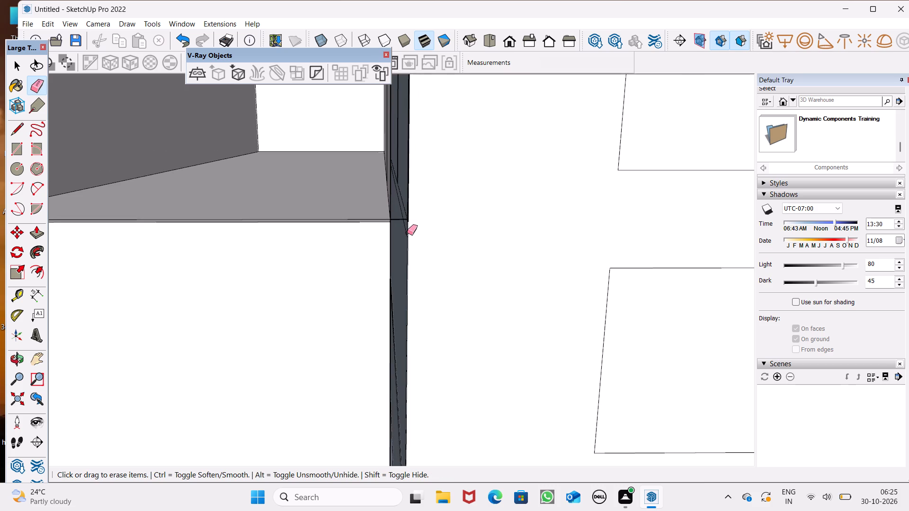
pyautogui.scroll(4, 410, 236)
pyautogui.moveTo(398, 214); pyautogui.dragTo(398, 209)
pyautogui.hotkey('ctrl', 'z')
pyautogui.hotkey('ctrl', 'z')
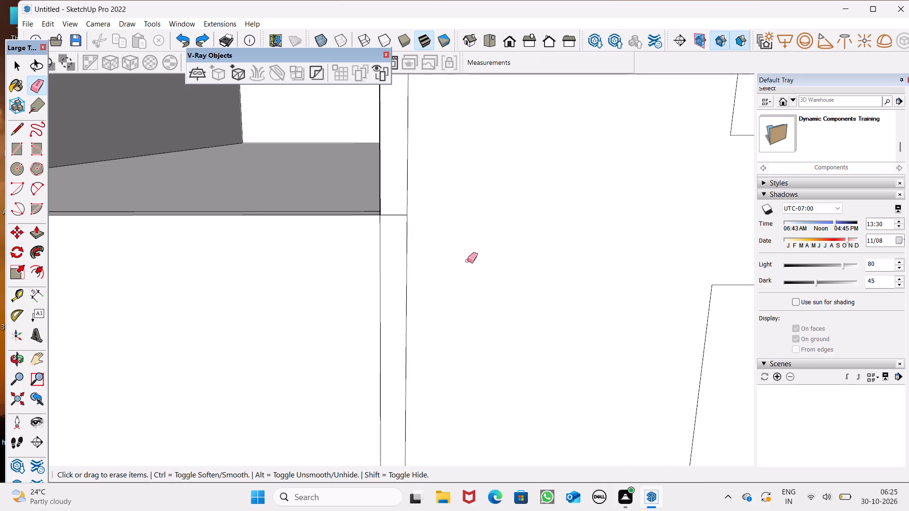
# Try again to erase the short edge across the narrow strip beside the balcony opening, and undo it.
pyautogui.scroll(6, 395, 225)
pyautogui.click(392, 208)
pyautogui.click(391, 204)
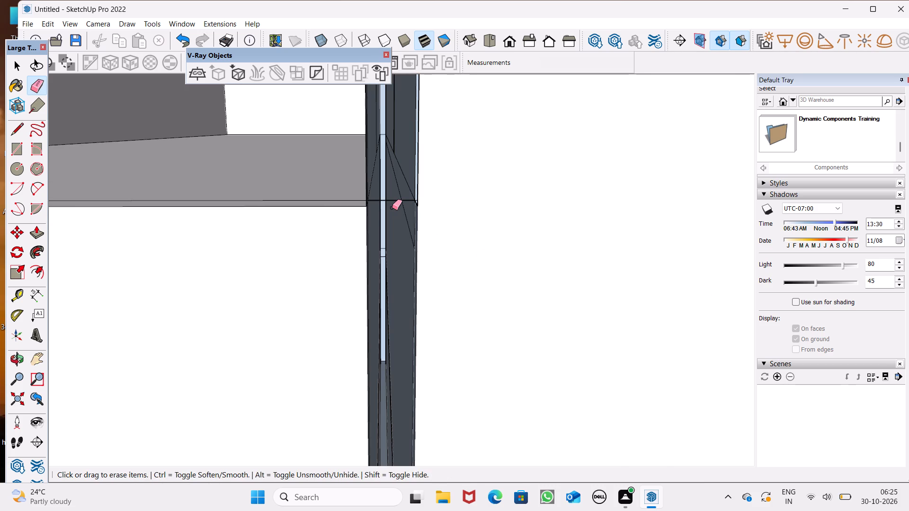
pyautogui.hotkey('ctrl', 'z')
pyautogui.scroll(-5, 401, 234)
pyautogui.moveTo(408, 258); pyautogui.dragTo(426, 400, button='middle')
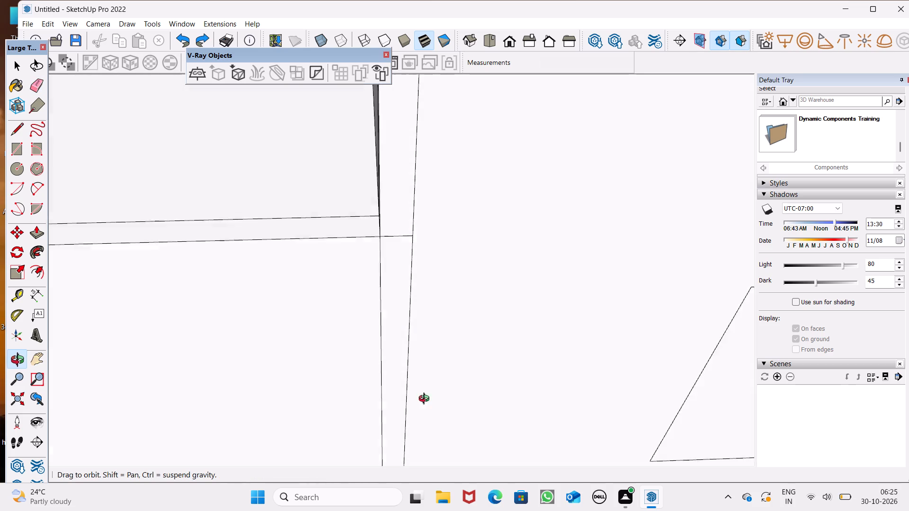
# Examine the narrow strip beside the balcony opening and the adjoining window wall from several angles.
pyautogui.moveTo(426, 400); pyautogui.dragTo(569, 403, button='middle')
pyautogui.scroll(-4, 432, 259)
pyautogui.scroll(-5, 258, 231)
pyautogui.scroll(-3, 307, 252)
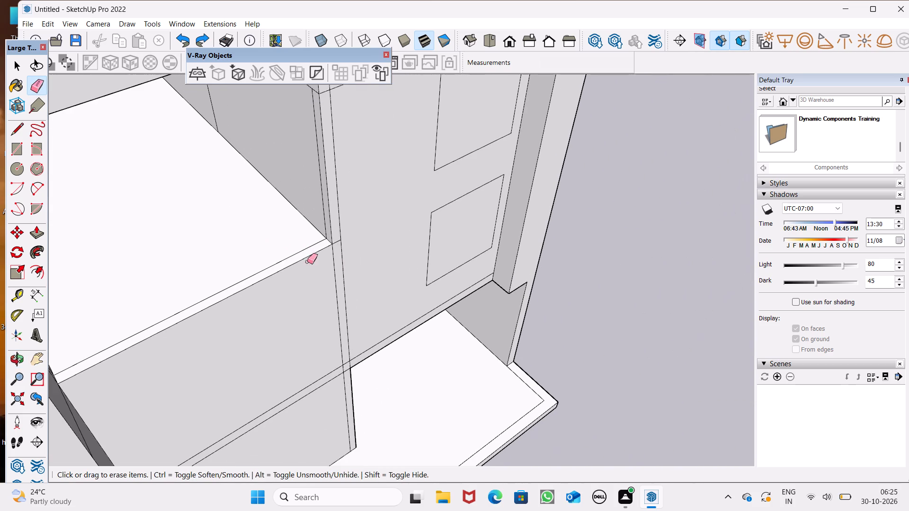
pyautogui.scroll(-5, 312, 254)
pyautogui.moveTo(409, 326); pyautogui.dragTo(339, 261, button='middle')
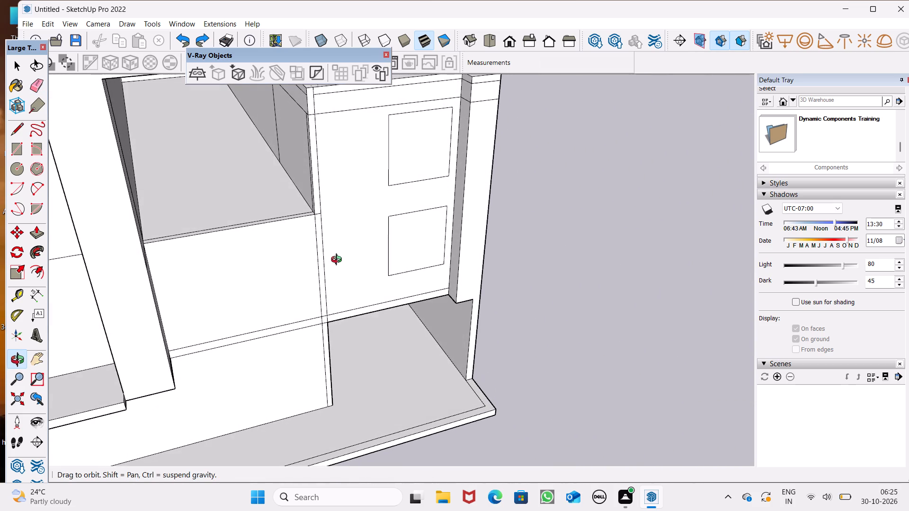
pyautogui.moveTo(339, 261); pyautogui.dragTo(275, 317, button='middle')
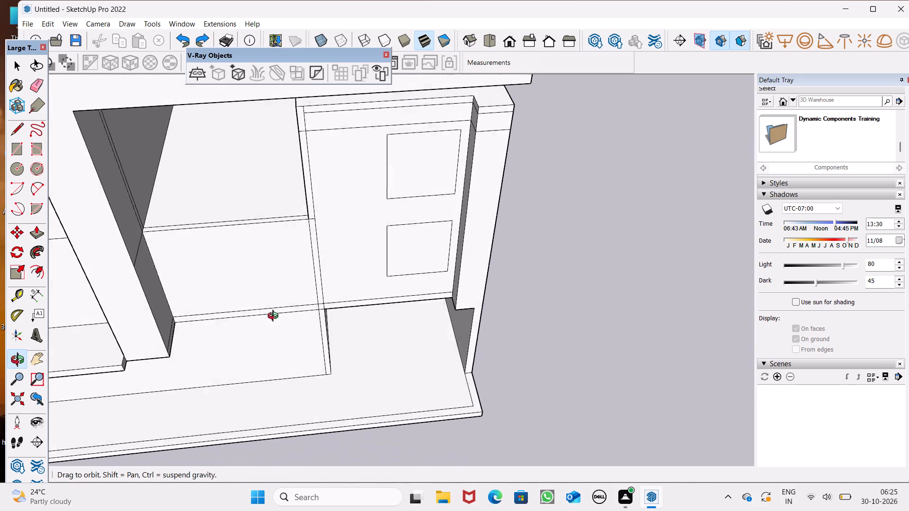
pyautogui.moveTo(275, 317); pyautogui.dragTo(275, 326, button='middle')
pyautogui.scroll(-4, 277, 305)
pyautogui.moveTo(340, 327); pyautogui.dragTo(314, 345, button='middle')
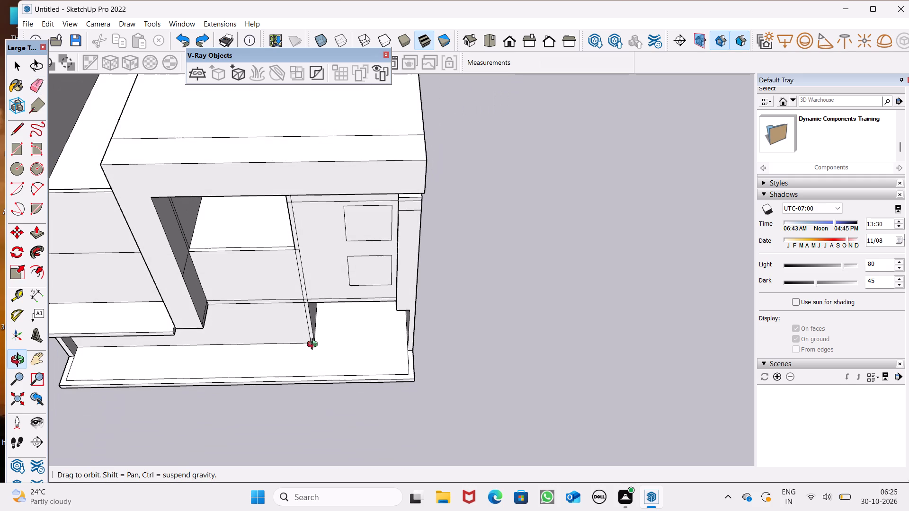
pyautogui.moveTo(314, 345); pyautogui.dragTo(366, 311, button='middle')
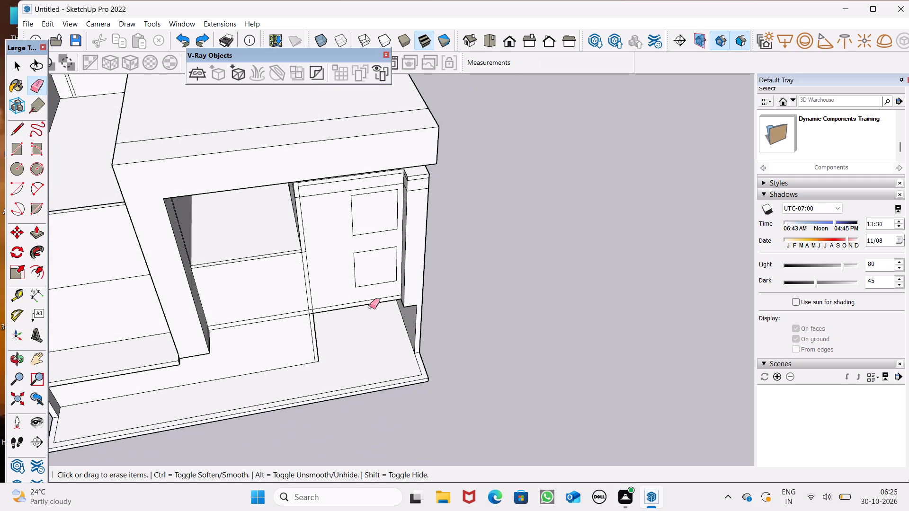
pyautogui.moveTo(436, 311); pyautogui.dragTo(405, 332, button='middle')
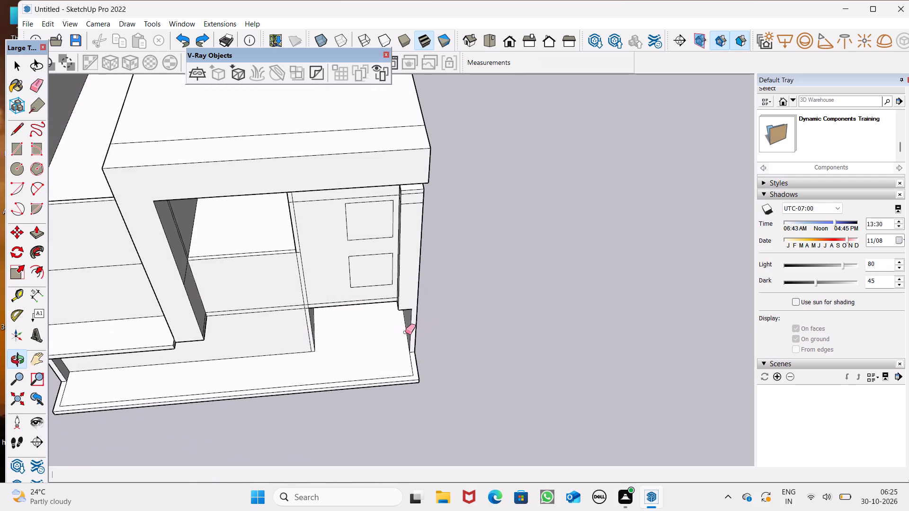
pyautogui.scroll(1, 312, 275)
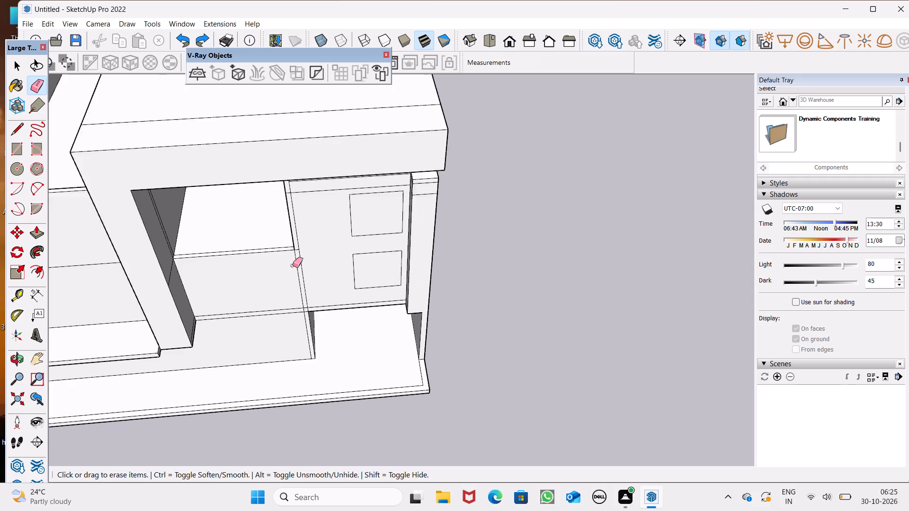
pyautogui.scroll(1, 293, 265)
pyautogui.moveTo(332, 261); pyautogui.dragTo(331, 270, button='middle')
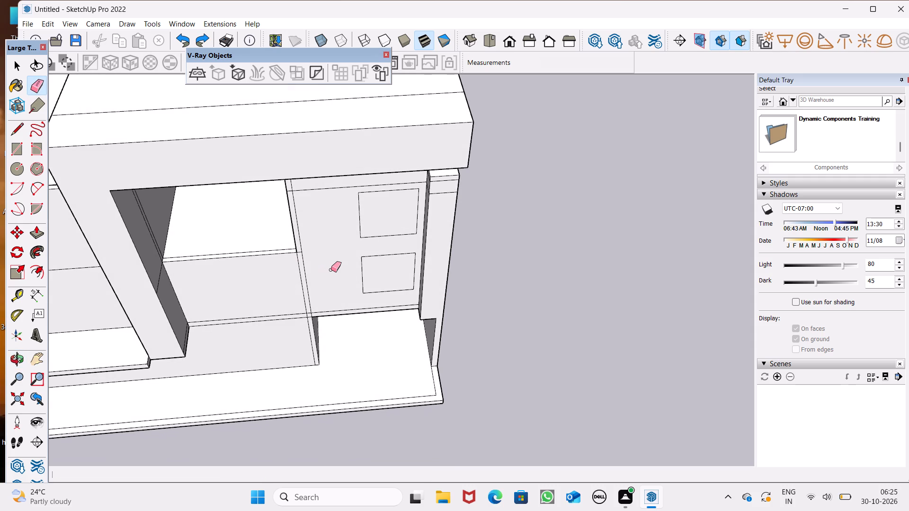
pyautogui.scroll(-1, 350, 278)
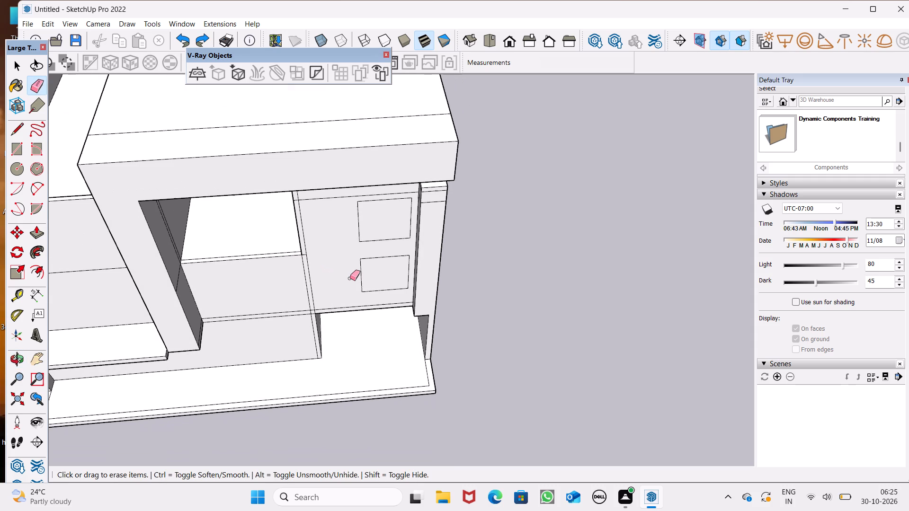
# Erase the short vertical and horizontal edges separating the narrow side strip from the band above the windows, merging them into one L-shaped border.
pyautogui.moveTo(324, 245); pyautogui.dragTo(400, 149, button='middle')
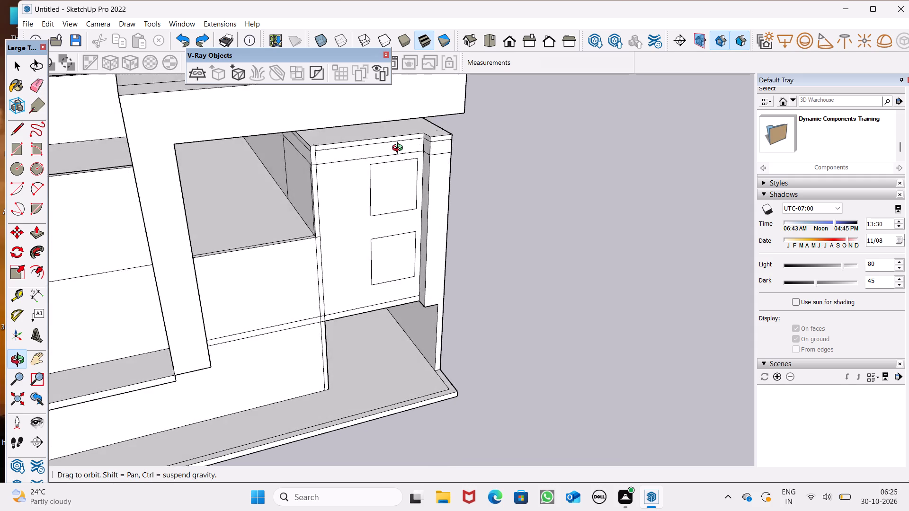
pyautogui.moveTo(400, 149); pyautogui.dragTo(430, 117, button='middle')
pyautogui.scroll(4, 397, 130)
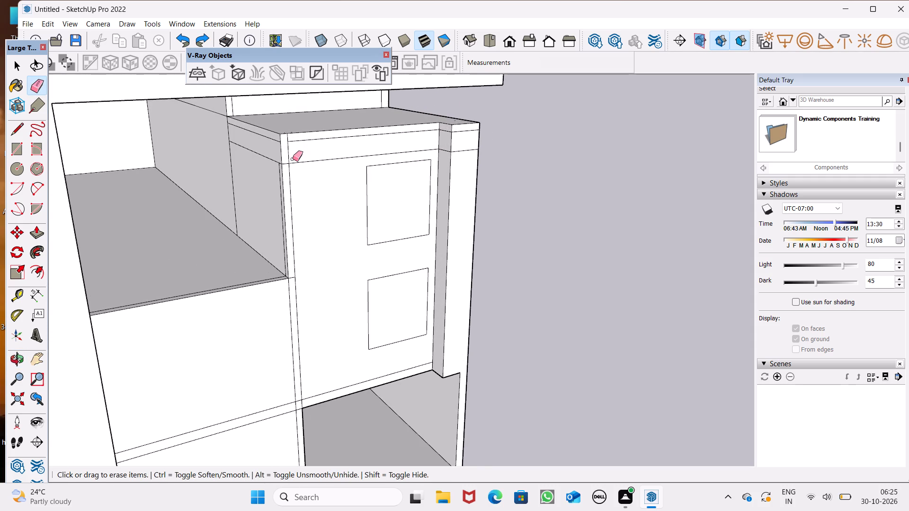
pyautogui.moveTo(288, 156); pyautogui.dragTo(294, 153)
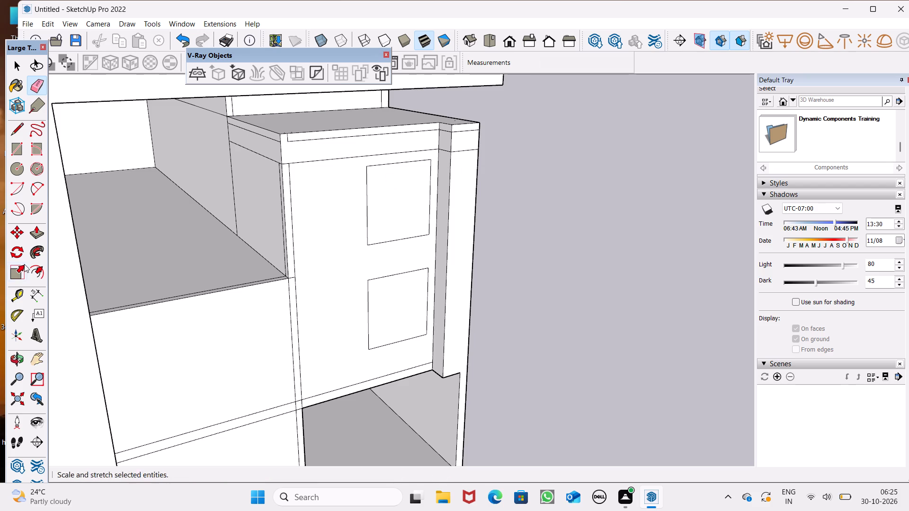
pyautogui.click(40, 233)
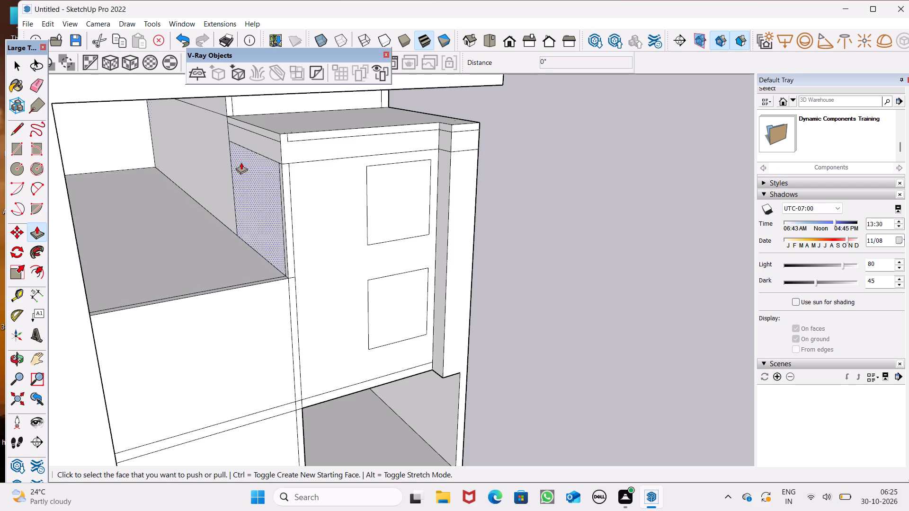
pyautogui.click(38, 85)
pyautogui.scroll(5, 287, 143)
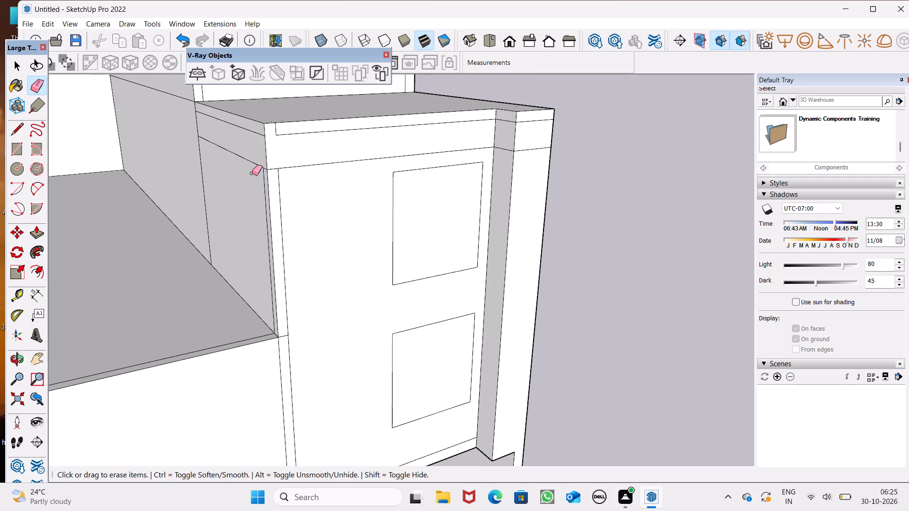
pyautogui.click(270, 169)
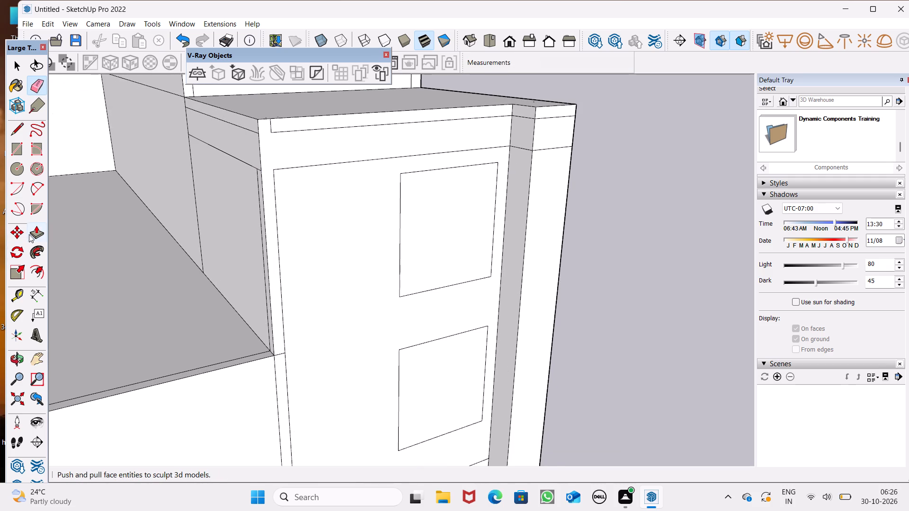
# Push/Pull the L-shaped border around the window wall outward 7 7/8", and bring the thin strip above it out by the same distance.
pyautogui.click(35, 230)
pyautogui.moveTo(273, 223); pyautogui.dragTo(274, 226)
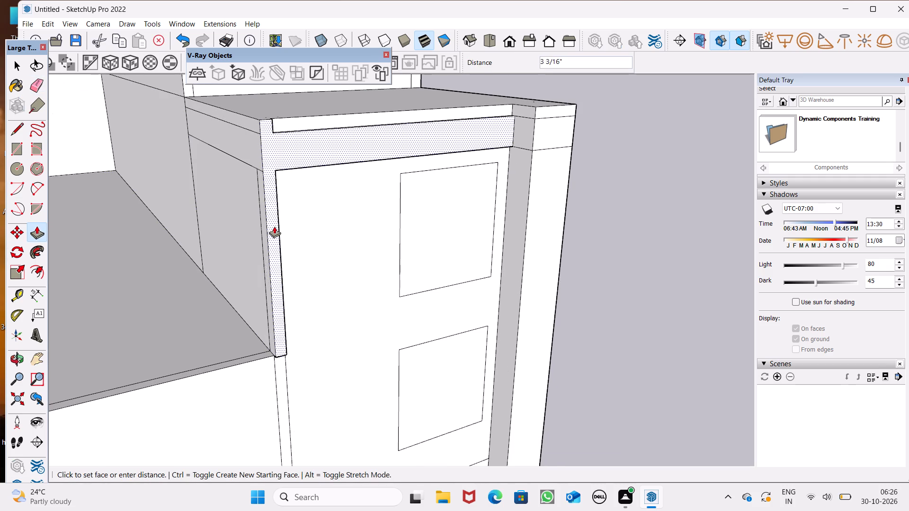
pyautogui.moveTo(274, 226); pyautogui.dragTo(277, 229)
pyautogui.scroll(-4, 277, 222)
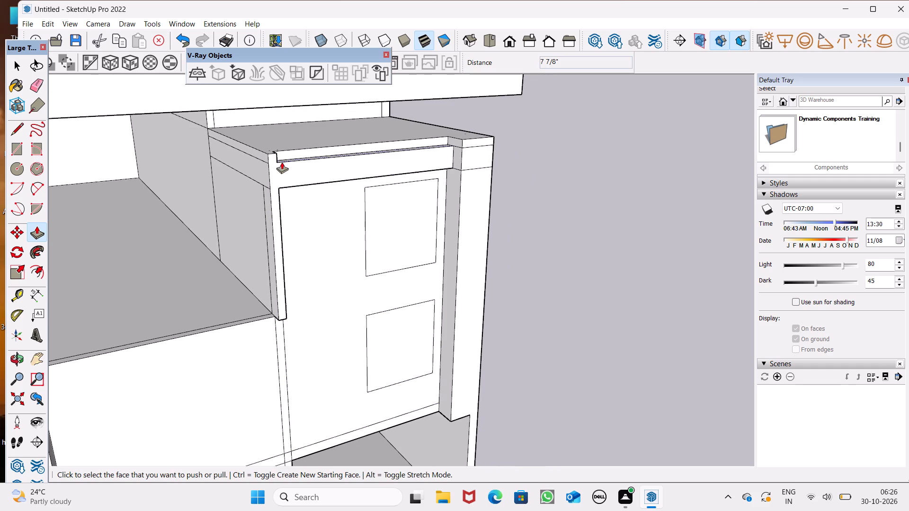
pyautogui.moveTo(282, 158); pyautogui.dragTo(283, 165)
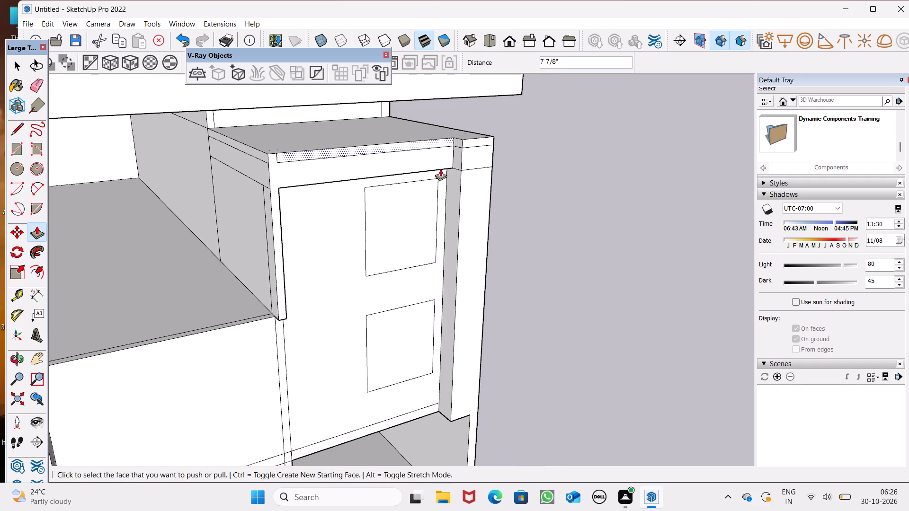
# Push/Pull the bottom end of the projecting vertical border downward 10' to the seam line at the base of the window wall.
pyautogui.moveTo(461, 167); pyautogui.dragTo(403, 125, button='middle')
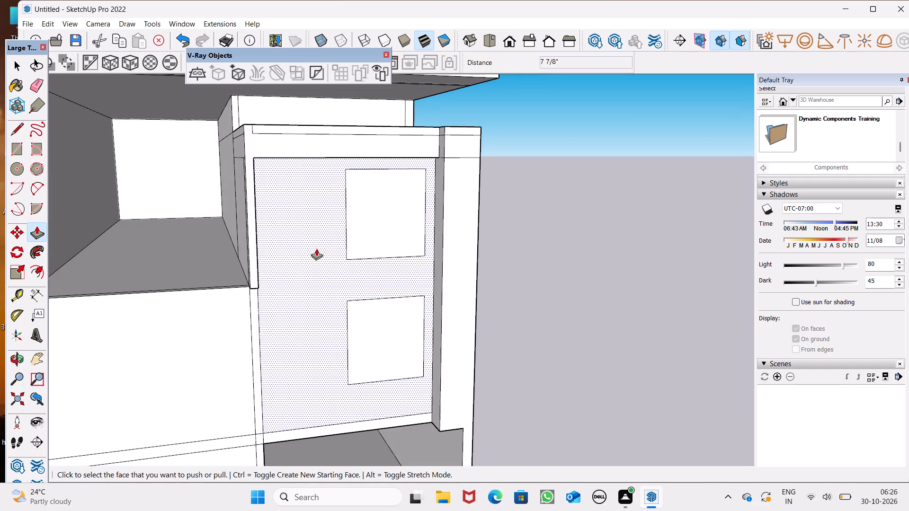
pyautogui.moveTo(272, 342); pyautogui.dragTo(247, 150, button='middle')
pyautogui.scroll(1, 247, 150)
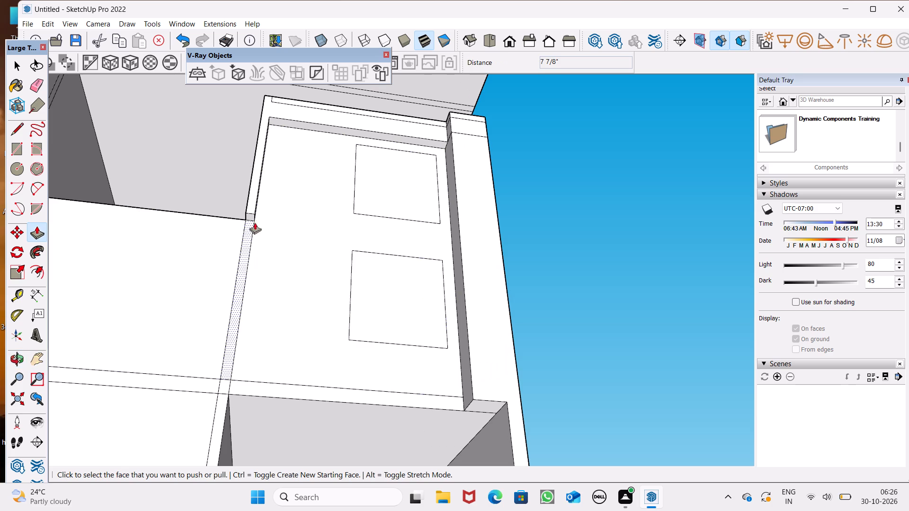
pyautogui.scroll(-2, 309, 194)
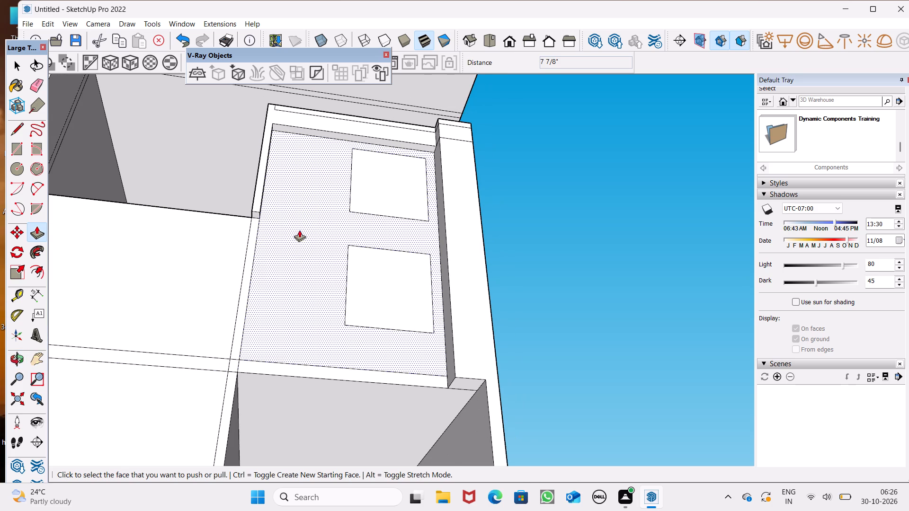
pyautogui.moveTo(260, 212); pyautogui.dragTo(250, 308)
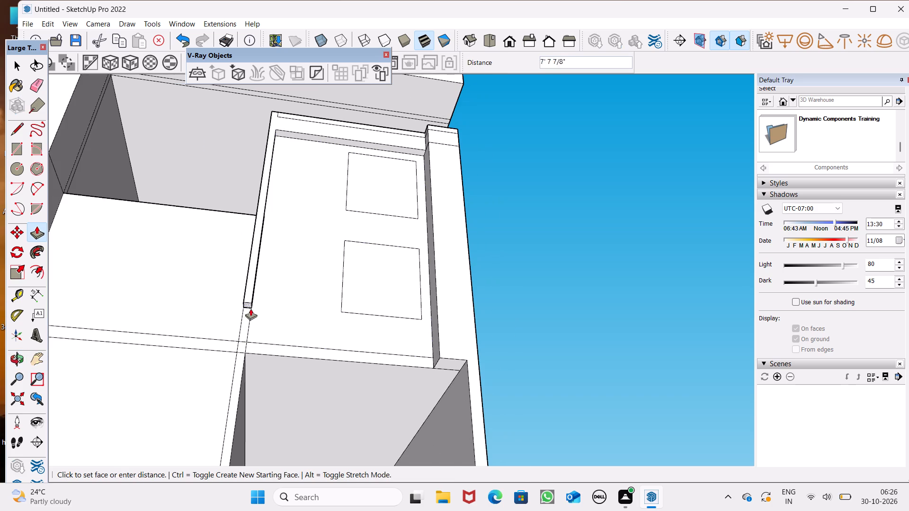
pyautogui.moveTo(250, 308); pyautogui.dragTo(251, 341)
# Draw a 6" line across the border's upper corner, joining the side seam to the thin top strip's lower edge.
pyautogui.scroll(-4, 298, 249)
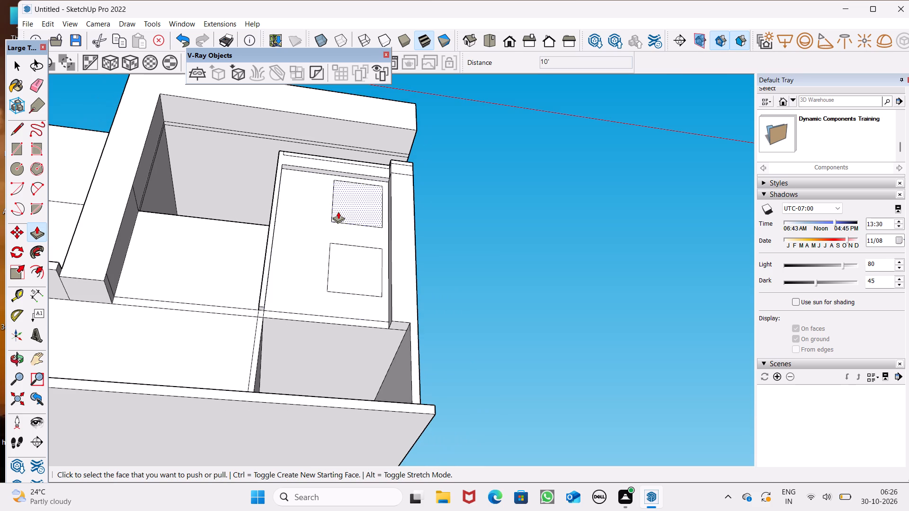
pyautogui.scroll(-3, 344, 210)
pyautogui.moveTo(385, 217); pyautogui.dragTo(385, 219, button='middle')
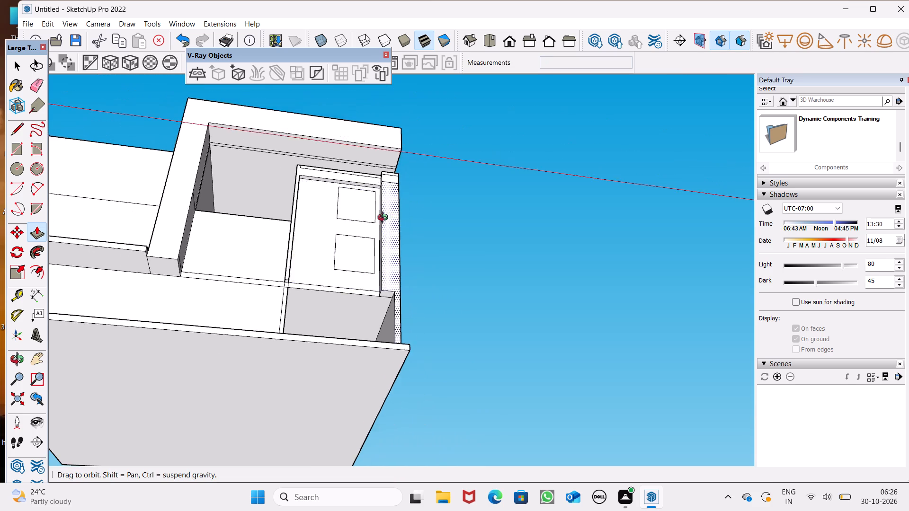
pyautogui.moveTo(385, 219); pyautogui.dragTo(353, 374, button='middle')
pyautogui.scroll(4, 332, 274)
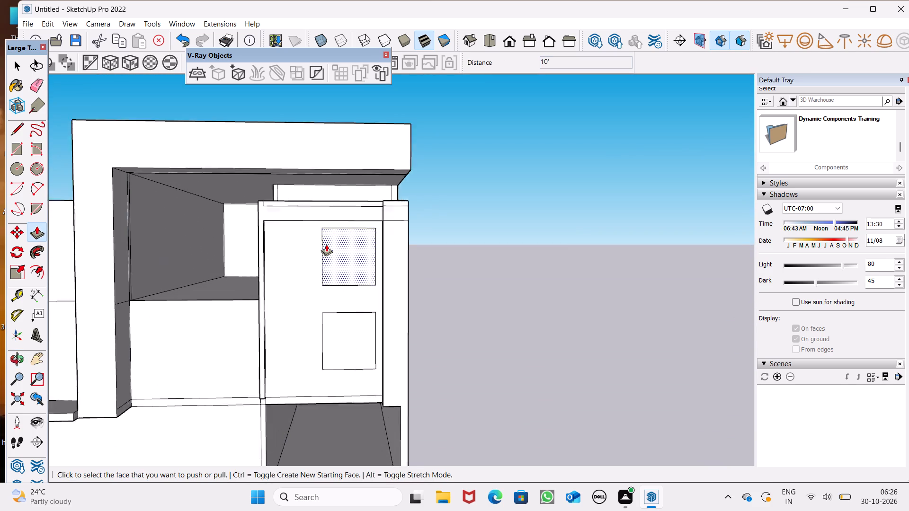
pyautogui.scroll(1, 326, 244)
pyautogui.moveTo(323, 235); pyautogui.dragTo(449, 298, button='middle')
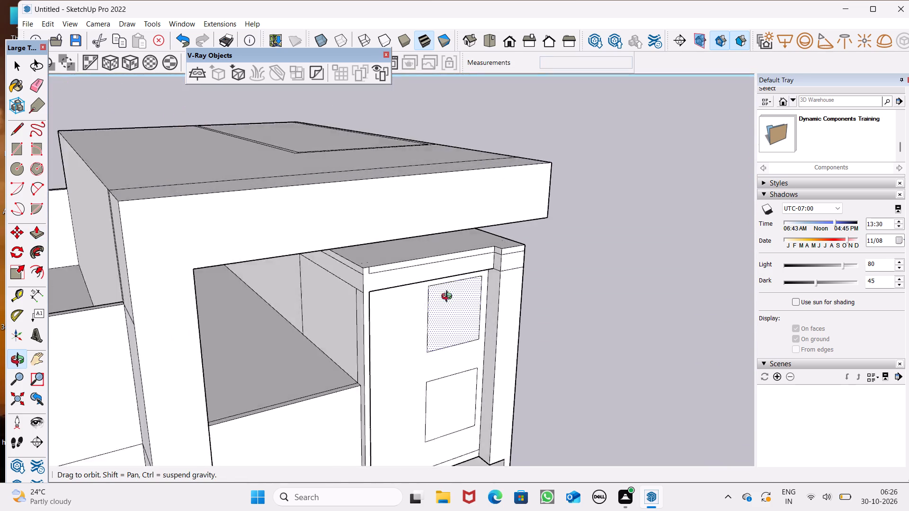
pyautogui.moveTo(449, 298); pyautogui.dragTo(463, 281, button='middle')
pyautogui.scroll(3, 415, 240)
pyautogui.click(18, 136)
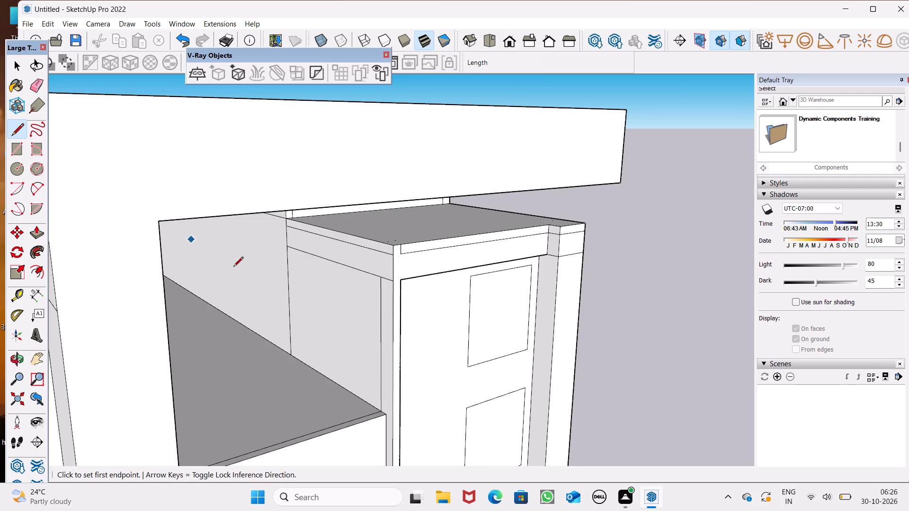
pyautogui.scroll(6, 366, 305)
pyautogui.scroll(5, 415, 194)
pyautogui.click(403, 213)
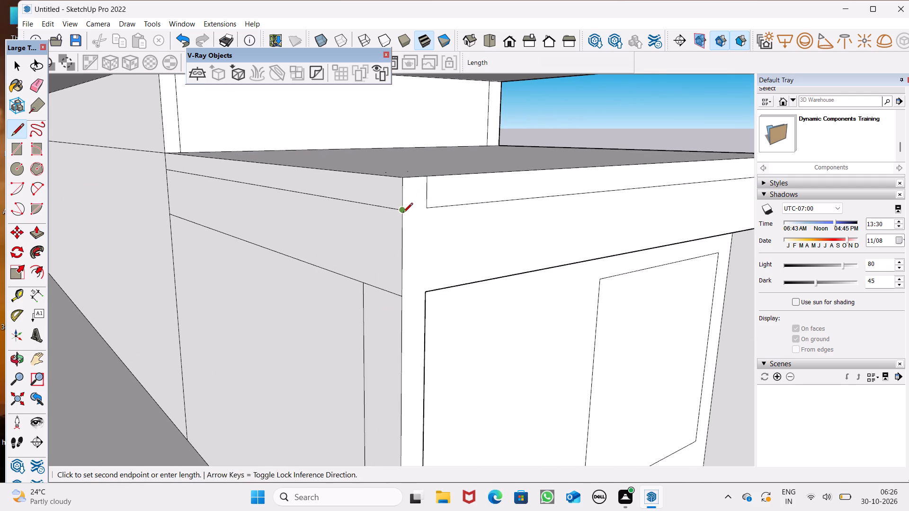
pyautogui.click(428, 210)
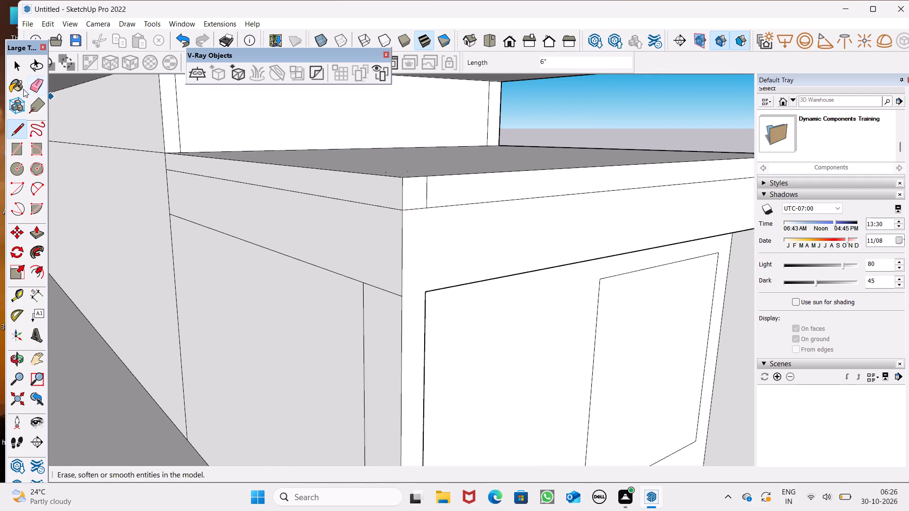
# Erase the short vertical edge left in the thin top strip near the border's upper corner.
pyautogui.click(30, 84)
pyautogui.moveTo(418, 197); pyautogui.dragTo(417, 197)
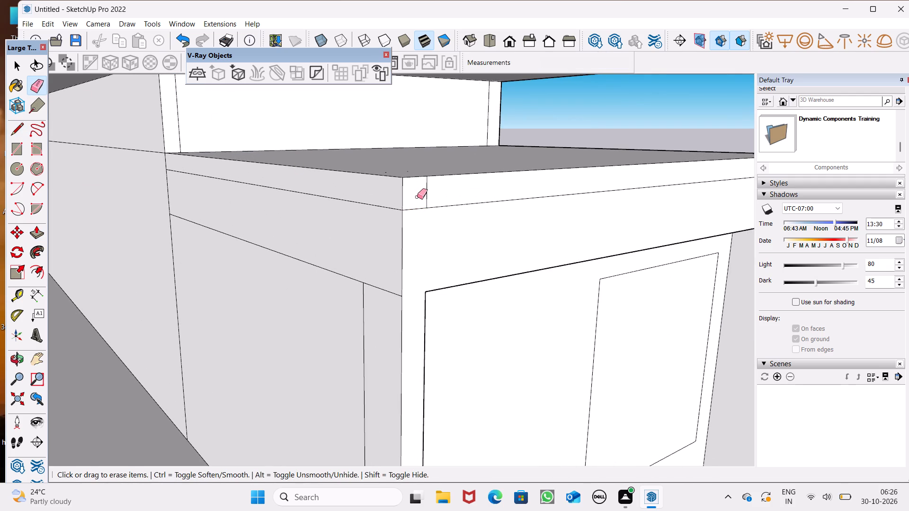
pyautogui.moveTo(417, 197); pyautogui.dragTo(429, 185)
pyautogui.scroll(-7, 398, 156)
# Draw a short line across the vertical border from the side seam's end to the border's inner upper corner.
pyautogui.moveTo(449, 279); pyautogui.dragTo(351, 282, button='middle')
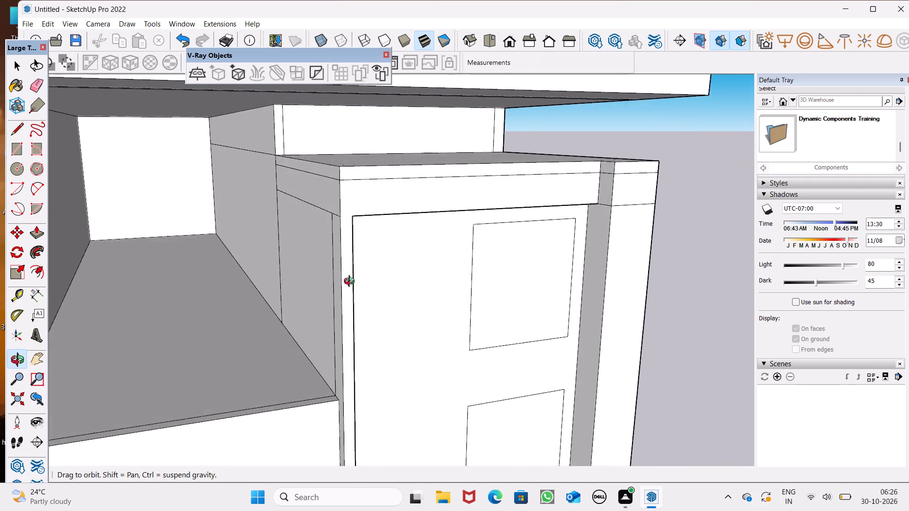
pyautogui.moveTo(351, 282); pyautogui.dragTo(318, 288, button='middle')
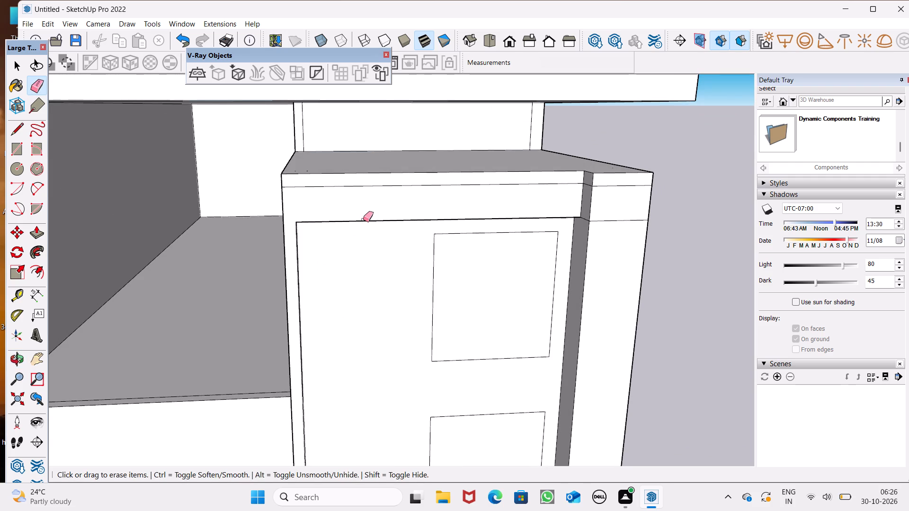
pyautogui.click(12, 130)
pyautogui.scroll(8, 219, 210)
pyautogui.scroll(-6, 281, 225)
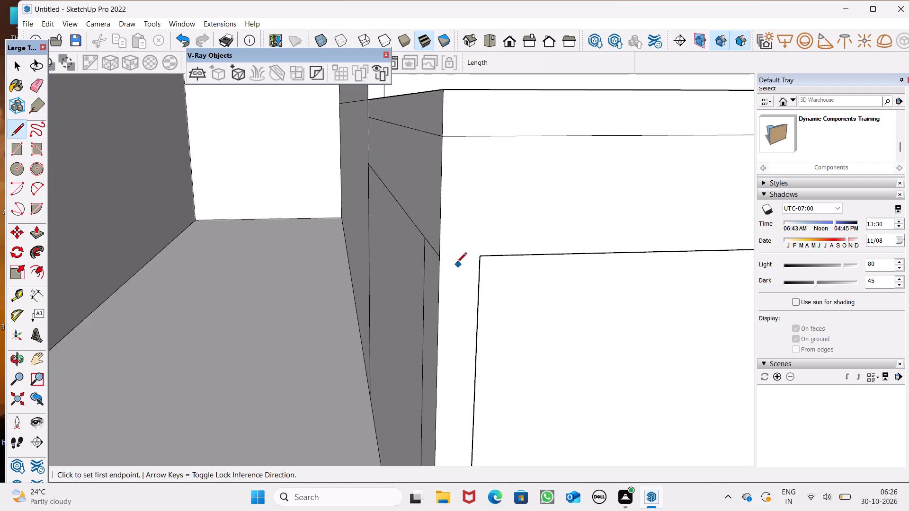
pyautogui.click(440, 258)
pyautogui.click(480, 253)
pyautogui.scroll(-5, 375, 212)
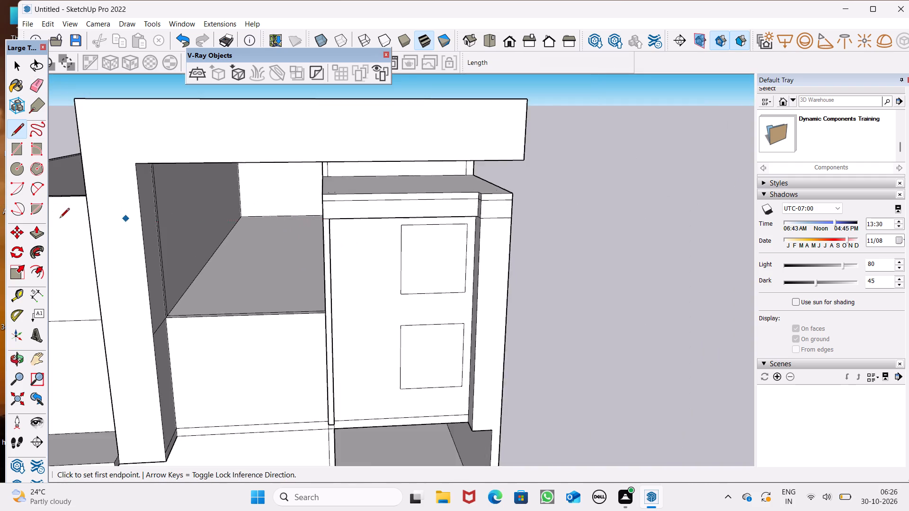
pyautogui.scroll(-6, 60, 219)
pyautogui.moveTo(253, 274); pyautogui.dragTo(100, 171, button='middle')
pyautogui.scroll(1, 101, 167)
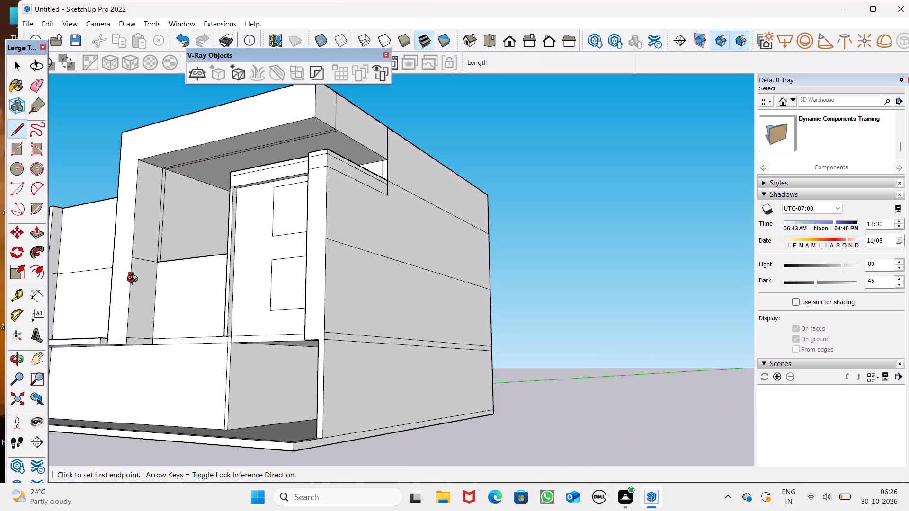
# Undo the last short line drawn across the vertical border at its inner upper corner.
pyautogui.moveTo(134, 280); pyautogui.dragTo(255, 320, button='middle')
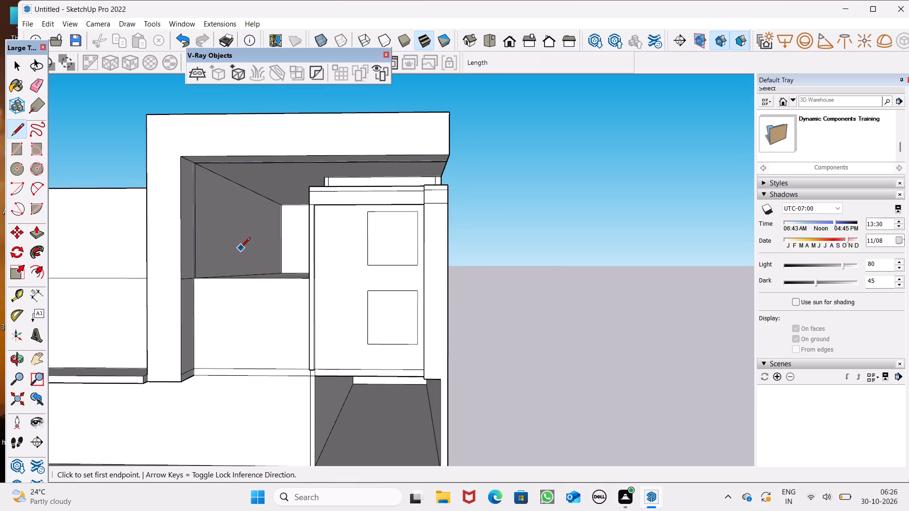
pyautogui.scroll(-4, 237, 252)
pyautogui.moveTo(261, 282); pyautogui.dragTo(401, 371, button='middle')
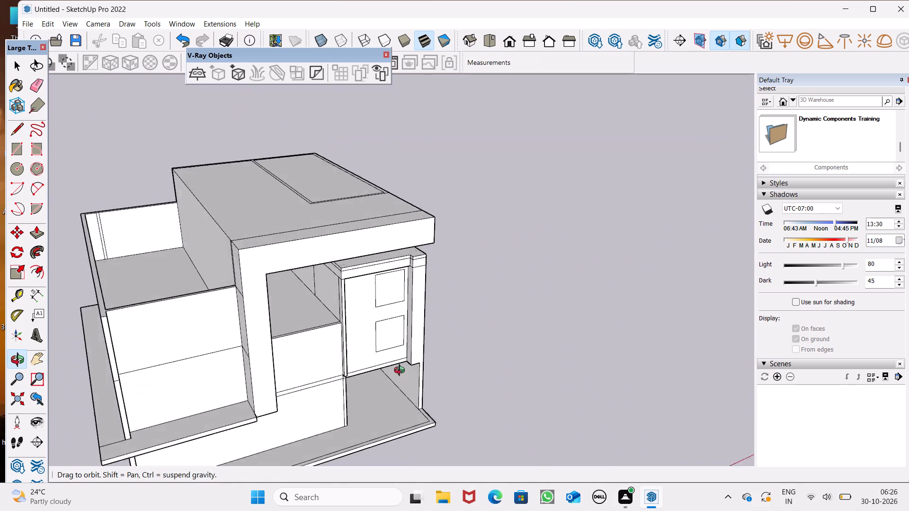
pyautogui.moveTo(401, 371); pyautogui.dragTo(424, 358, button='middle')
pyautogui.scroll(8, 397, 296)
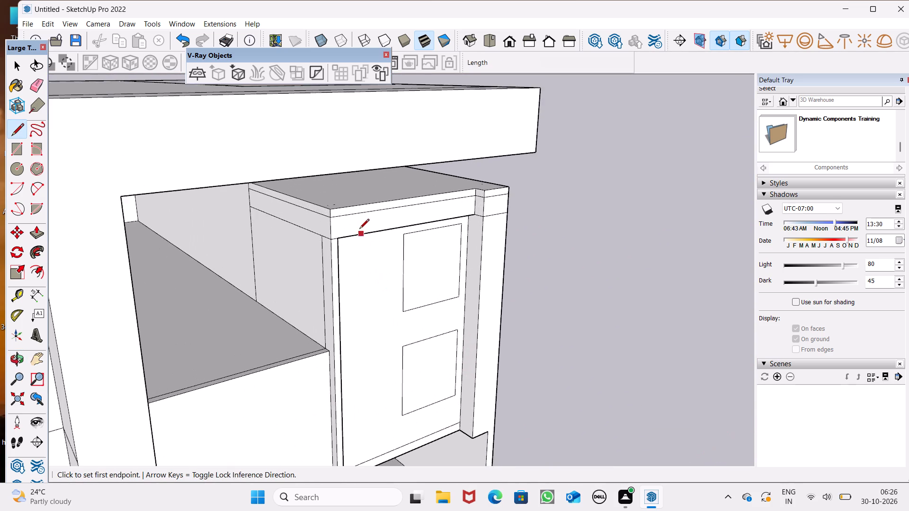
pyautogui.scroll(4, 358, 228)
pyautogui.hotkey('ctrl', 'z')
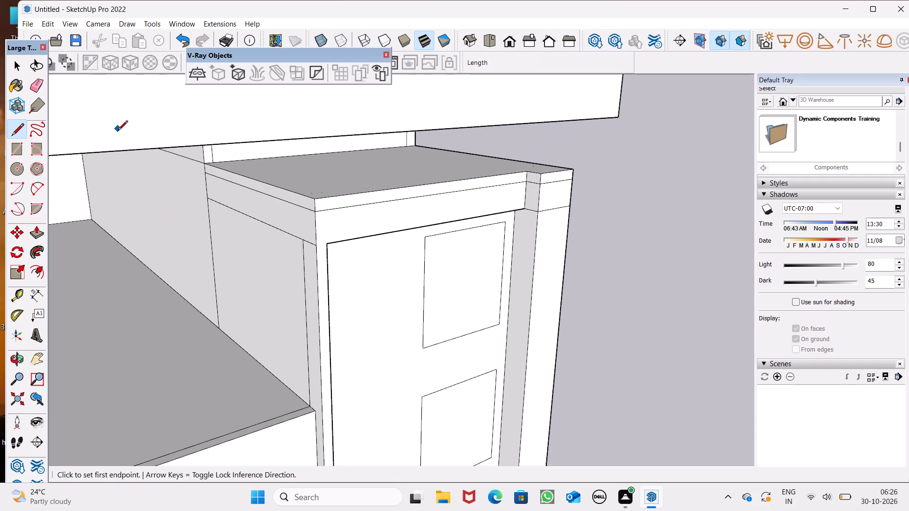
# Push/Pull the front face of the raised window-wall border outward by 2", and again by 1 1/2".
pyautogui.press('space')
pyautogui.click(36, 240)
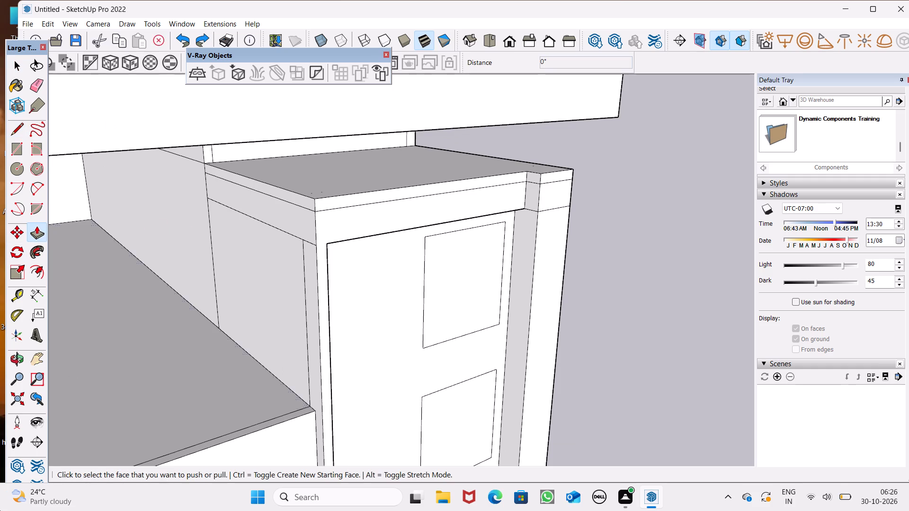
pyautogui.scroll(-5, 303, 217)
pyautogui.moveTo(311, 236); pyautogui.dragTo(335, 328, button='middle')
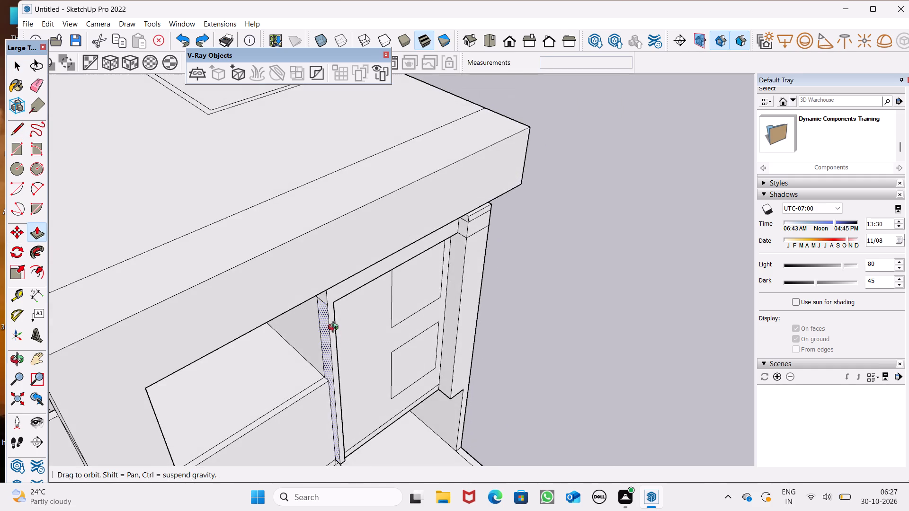
pyautogui.moveTo(335, 328); pyautogui.dragTo(335, 327, button='middle')
pyautogui.scroll(7, 338, 319)
pyautogui.moveTo(331, 292); pyautogui.dragTo(333, 297)
pyautogui.scroll(-5, 315, 279)
pyautogui.moveTo(313, 299); pyautogui.dragTo(250, 298, button='middle')
pyautogui.scroll(2, 283, 266)
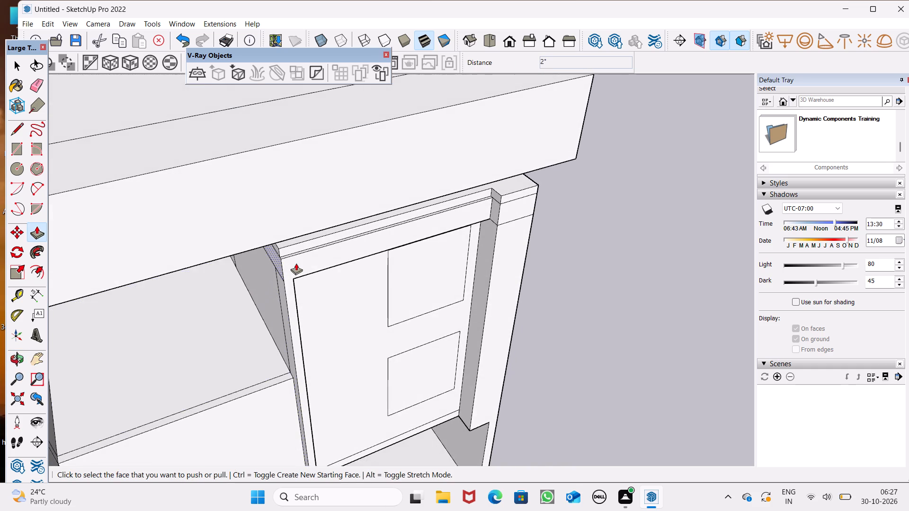
pyautogui.scroll(6, 296, 263)
pyautogui.moveTo(298, 262); pyautogui.dragTo(298, 263)
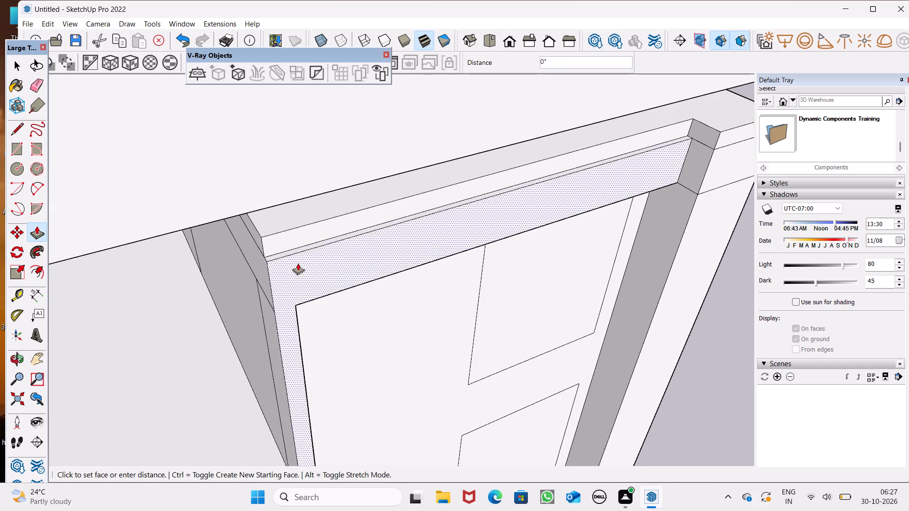
pyautogui.moveTo(298, 263); pyautogui.dragTo(298, 266)
pyautogui.scroll(-5, 268, 244)
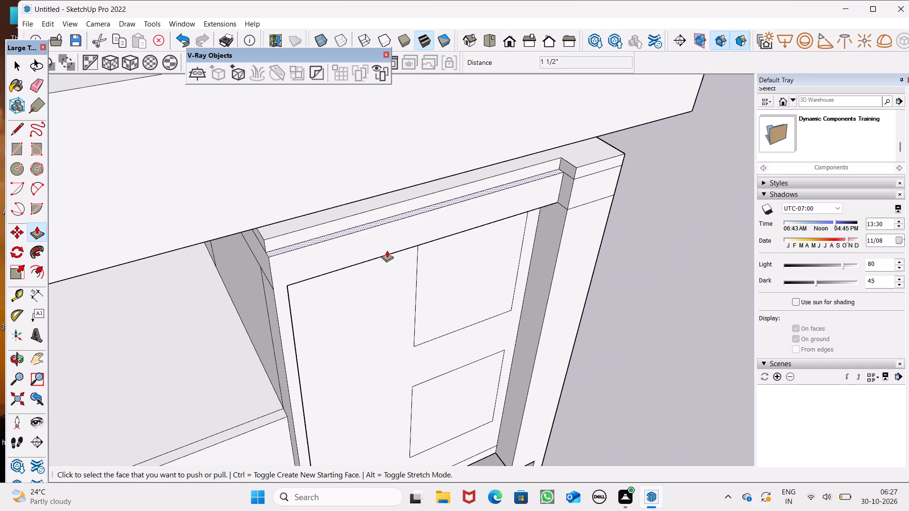
pyautogui.scroll(-5, 308, 248)
# Erase the short vertical edge between the window wall's bottom strip and the lower end of the vertical border.
pyautogui.moveTo(325, 282); pyautogui.dragTo(235, 183, button='middle')
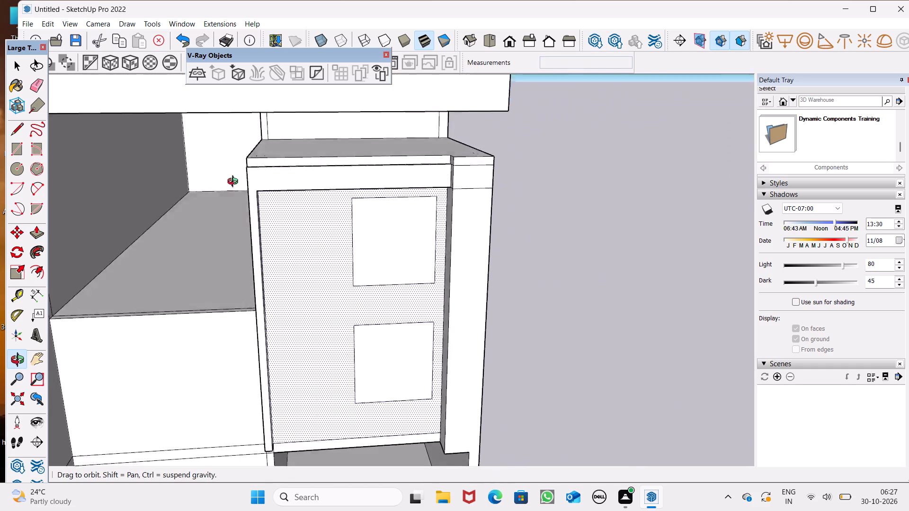
pyautogui.moveTo(235, 183); pyautogui.dragTo(227, 163, button='middle')
pyautogui.scroll(-5, 219, 154)
pyautogui.scroll(6, 228, 277)
pyautogui.moveTo(258, 300); pyautogui.dragTo(249, 341, button='middle')
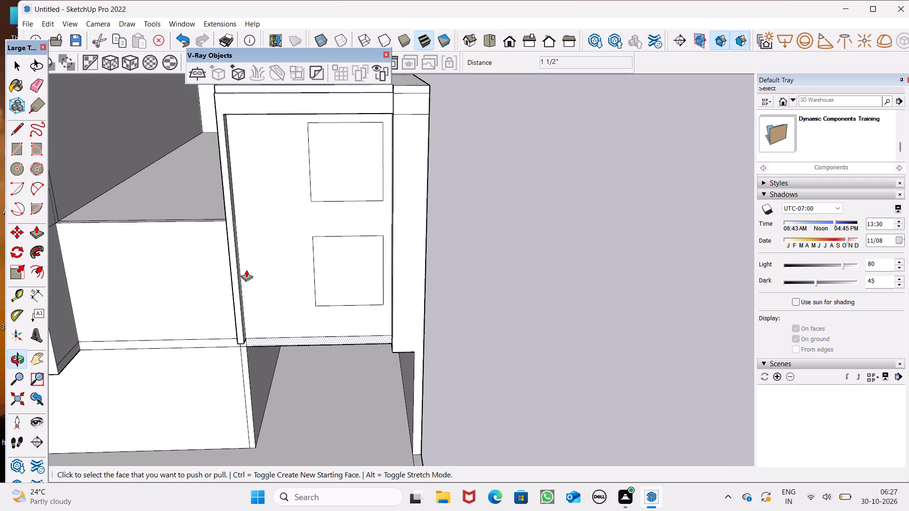
pyautogui.scroll(-3, 332, 235)
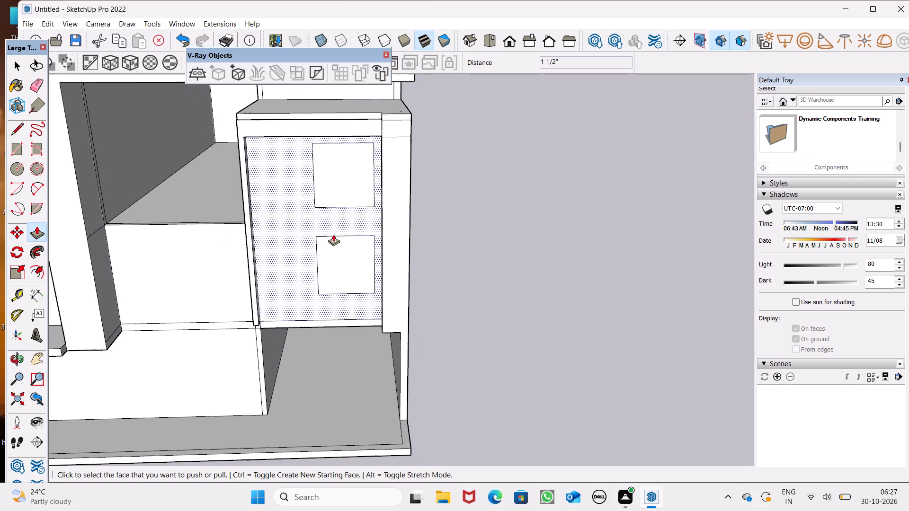
pyautogui.scroll(5, 269, 322)
pyautogui.moveTo(257, 329); pyautogui.dragTo(269, 263, button='middle')
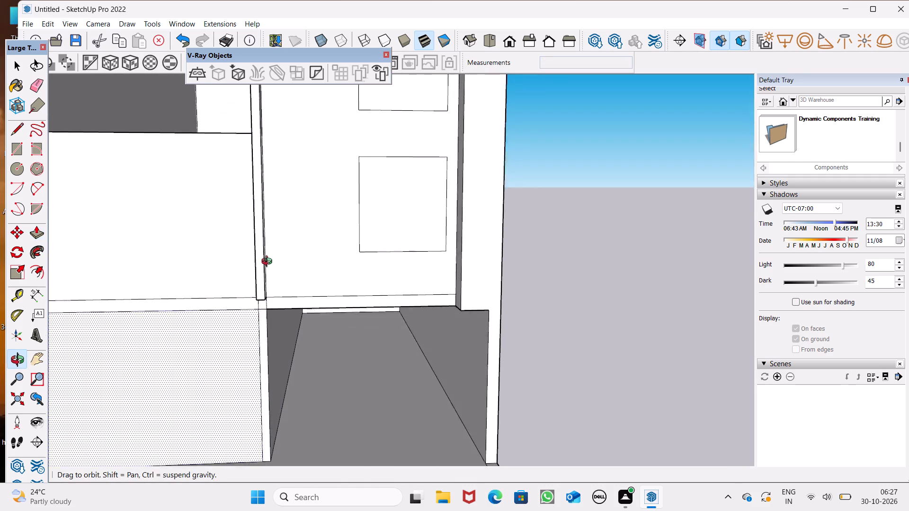
pyautogui.moveTo(269, 263); pyautogui.dragTo(269, 261, button='middle')
pyautogui.click(32, 91)
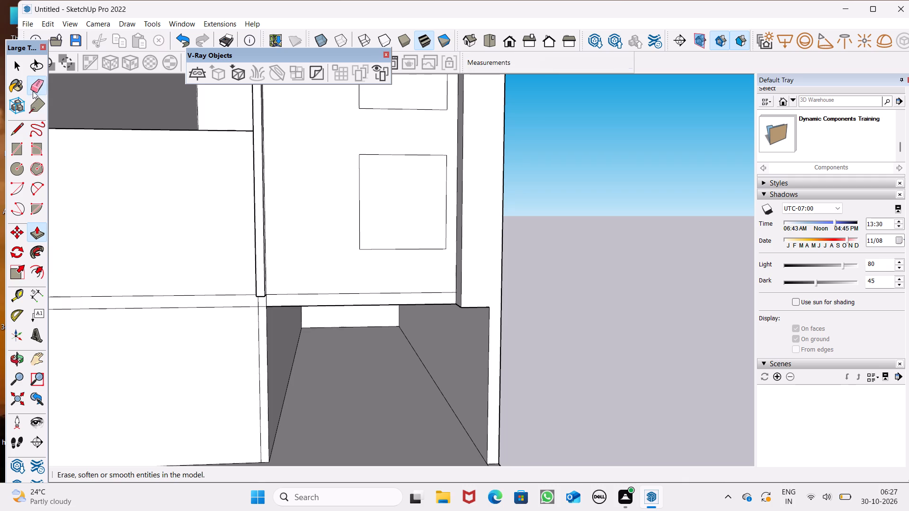
pyautogui.scroll(5, 196, 252)
pyautogui.moveTo(292, 318); pyautogui.dragTo(300, 318)
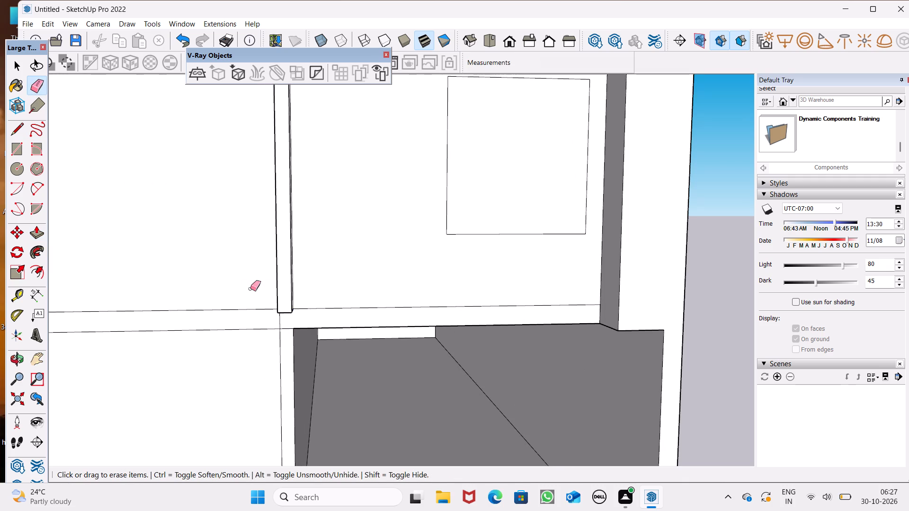
pyautogui.scroll(-3, 339, 291)
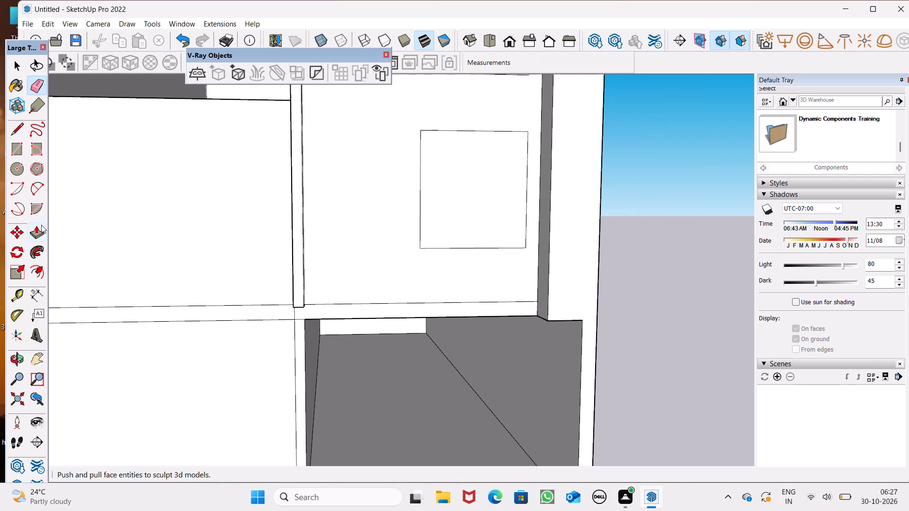
# Push/Pull the bottom strip under the window wall outward 11 3/8" to meet the front of the vertical border.
pyautogui.click(34, 229)
pyautogui.scroll(3, 312, 306)
pyautogui.moveTo(308, 321); pyautogui.dragTo(295, 308)
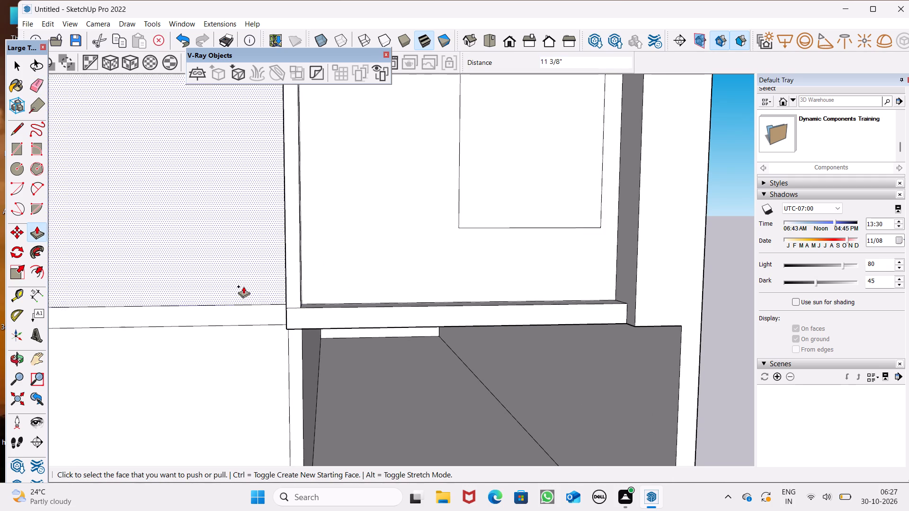
pyautogui.scroll(-4, 243, 286)
pyautogui.moveTo(316, 316); pyautogui.dragTo(293, 405, button='middle')
pyautogui.scroll(-5, 268, 355)
pyautogui.moveTo(301, 357); pyautogui.dragTo(283, 363, button='middle')
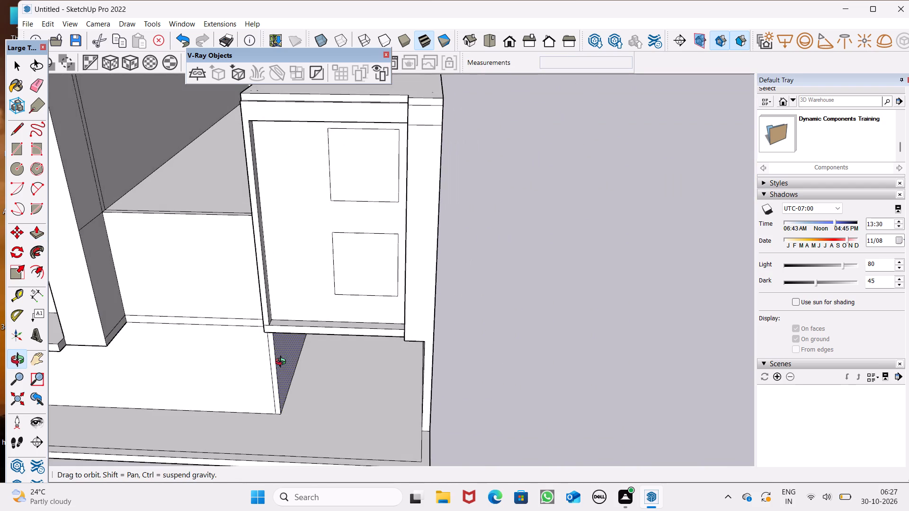
pyautogui.moveTo(283, 363); pyautogui.dragTo(295, 341, button='middle')
# Erase the seam edge between the vertical border and the bottom strip at the border's lower corner.
pyautogui.press('space')
pyautogui.click(36, 84)
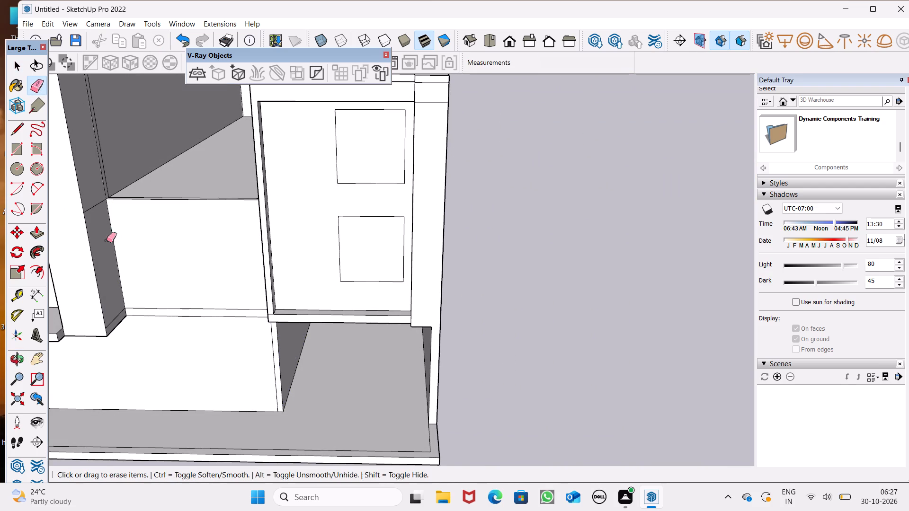
pyautogui.scroll(10, 261, 307)
pyautogui.moveTo(266, 318); pyautogui.dragTo(265, 312)
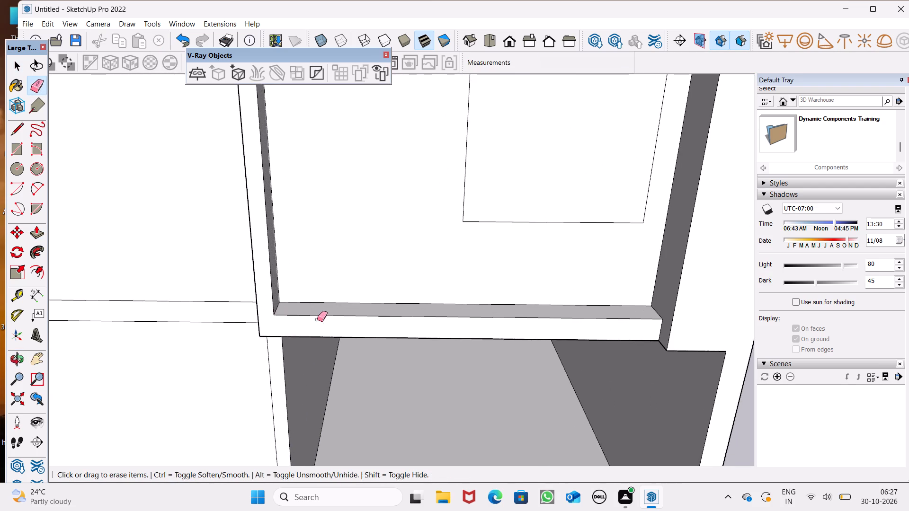
pyautogui.scroll(-9, 322, 323)
pyautogui.press('space')
# Draw a rectangle about 5 1/8" by 6 5/8" on the border's bottom ledge, starting on its back edge near the inner corner.
pyautogui.moveTo(313, 407); pyautogui.dragTo(335, 467, button='middle')
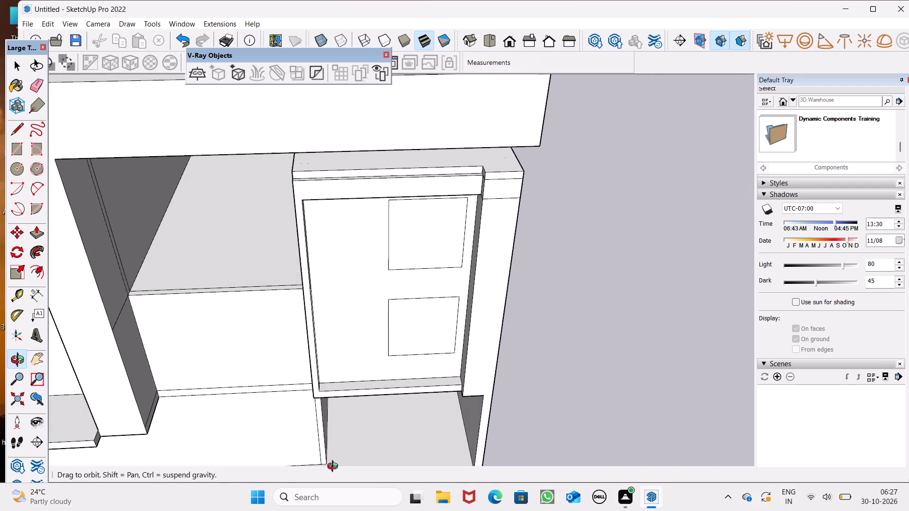
pyautogui.moveTo(335, 467); pyautogui.dragTo(308, 466, button='middle')
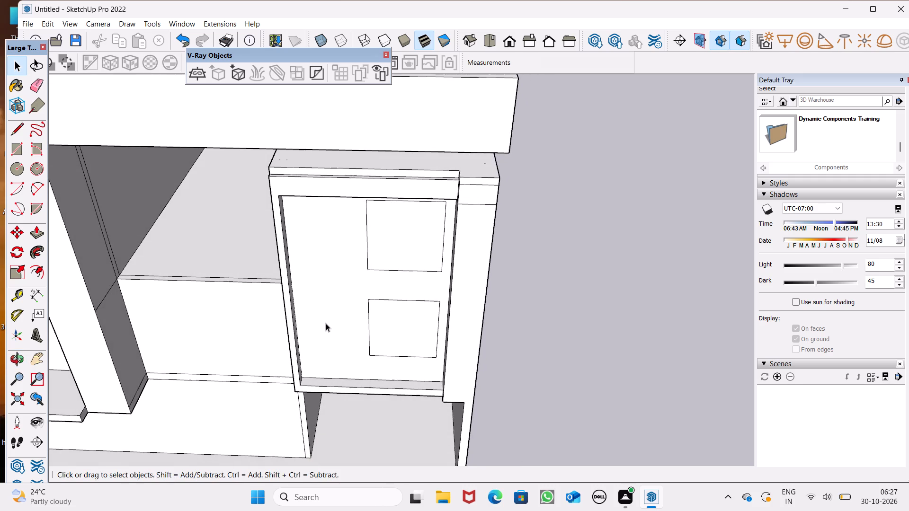
pyautogui.scroll(-3, 326, 323)
pyautogui.moveTo(347, 342); pyautogui.dragTo(375, 358, button='middle')
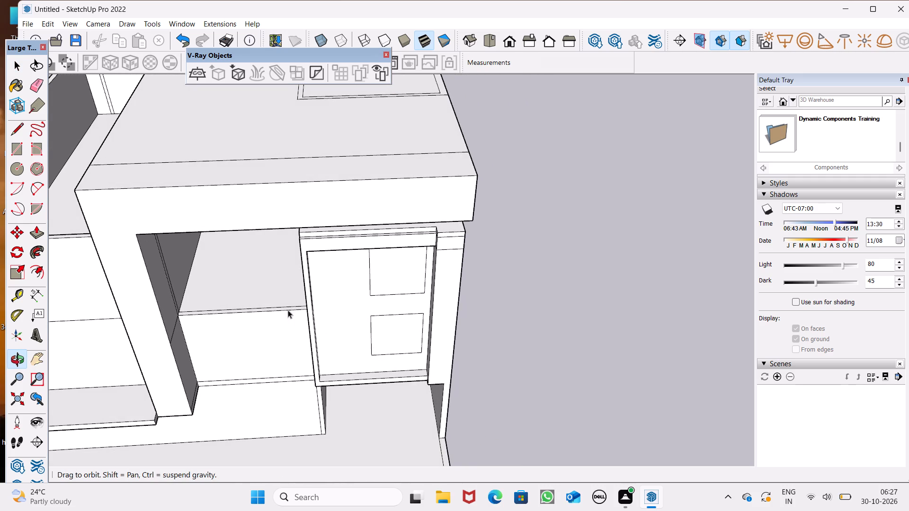
pyautogui.click(21, 156)
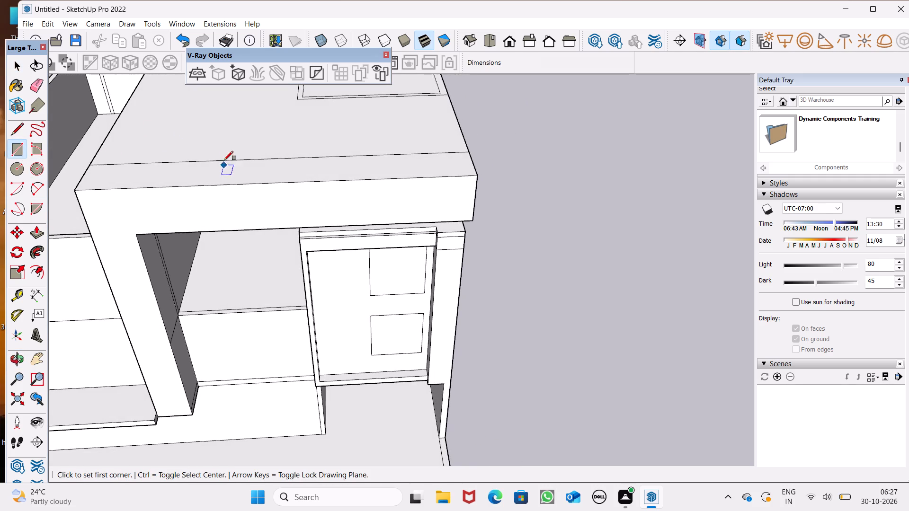
pyautogui.scroll(-4, 245, 166)
pyautogui.scroll(-2, 254, 213)
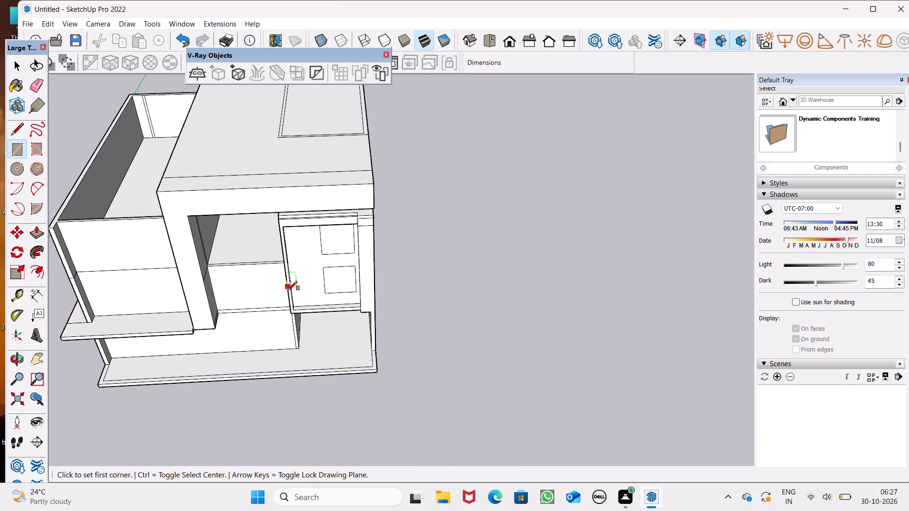
pyautogui.moveTo(290, 308); pyautogui.dragTo(297, 334, button='middle')
pyautogui.scroll(15, 298, 323)
pyautogui.scroll(7, 280, 300)
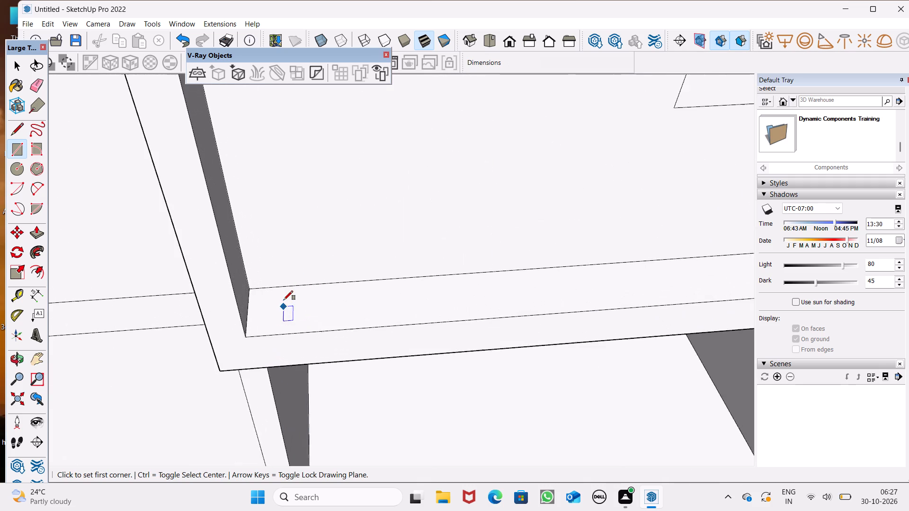
pyautogui.scroll(11, 284, 300)
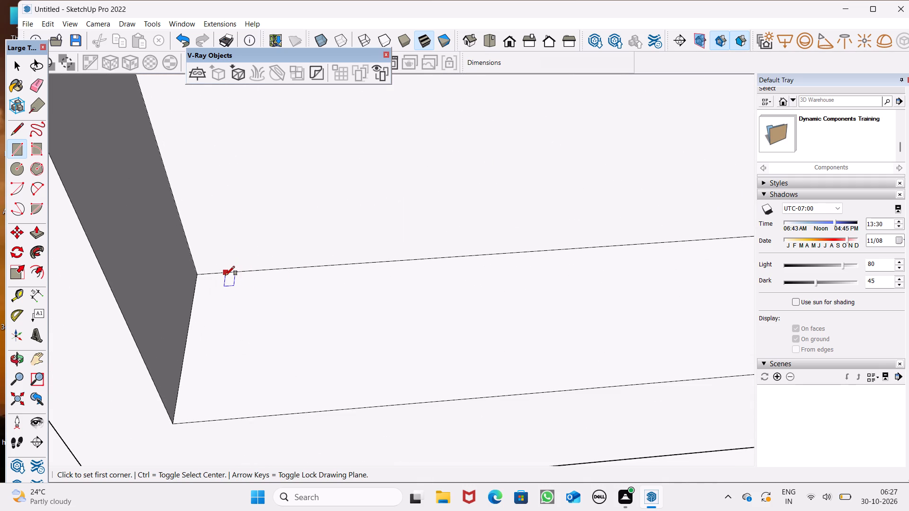
pyautogui.click(225, 275)
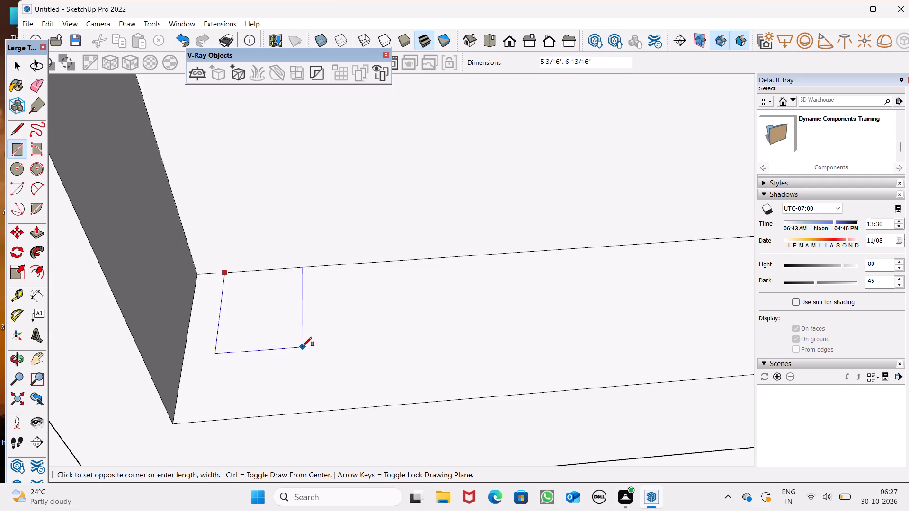
pyautogui.click(302, 344)
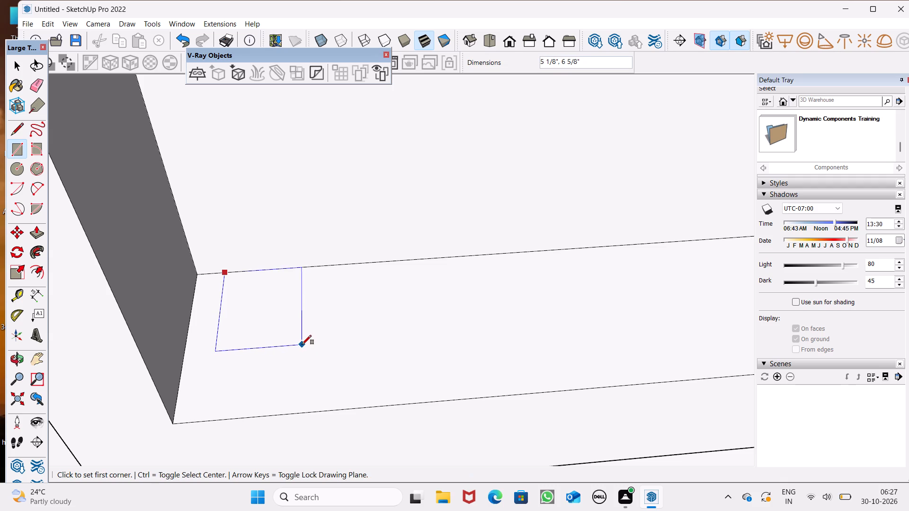
pyautogui.scroll(-6, 227, 274)
pyautogui.scroll(-11, 187, 235)
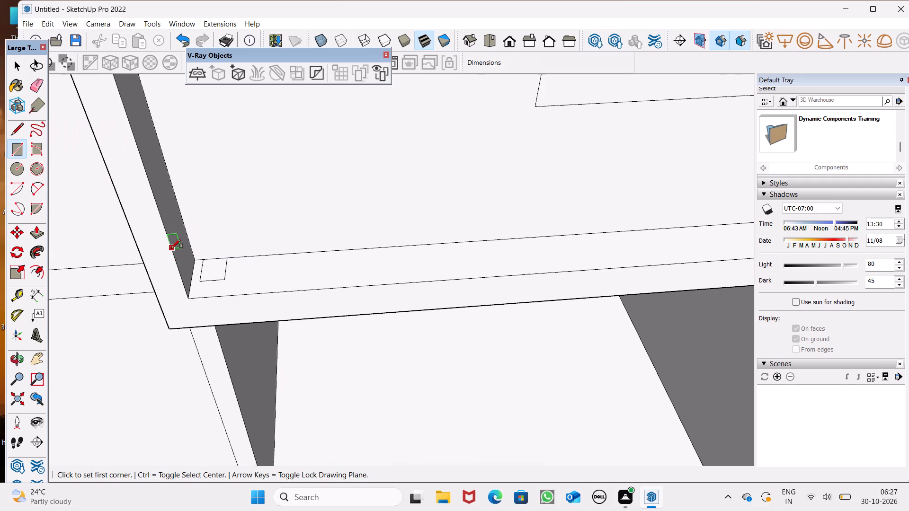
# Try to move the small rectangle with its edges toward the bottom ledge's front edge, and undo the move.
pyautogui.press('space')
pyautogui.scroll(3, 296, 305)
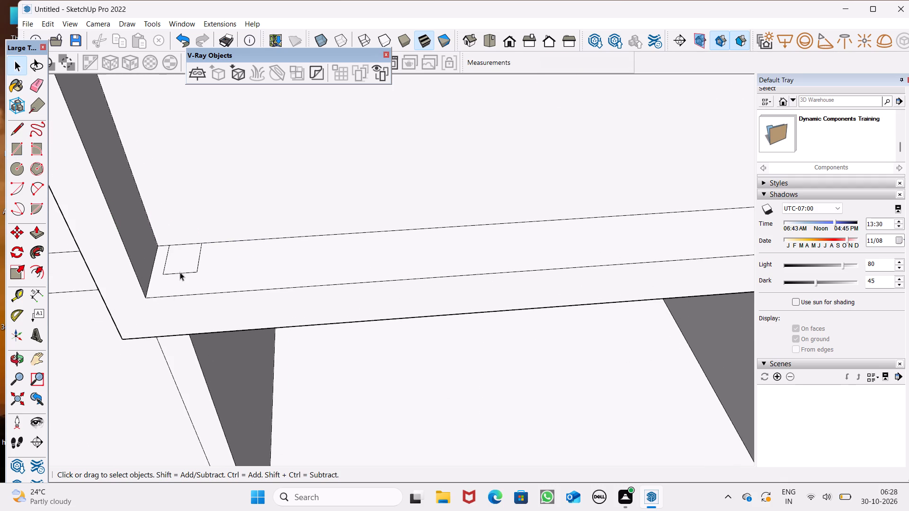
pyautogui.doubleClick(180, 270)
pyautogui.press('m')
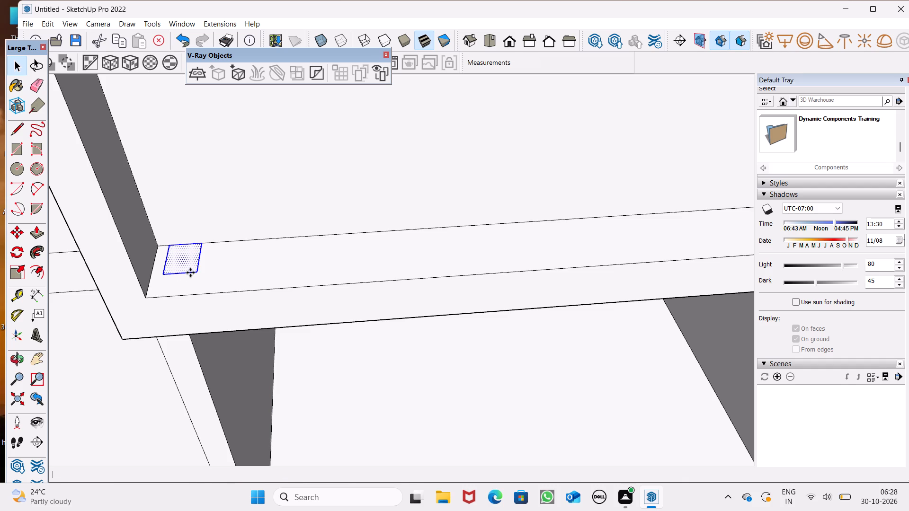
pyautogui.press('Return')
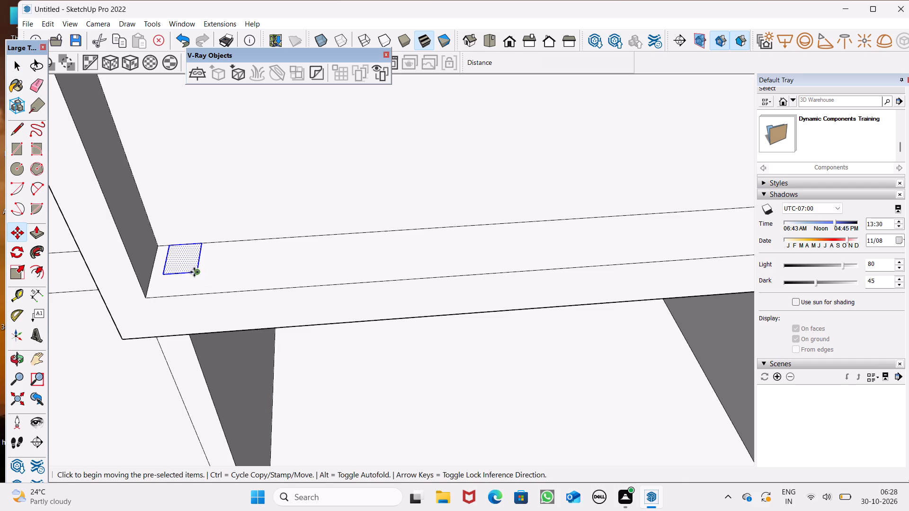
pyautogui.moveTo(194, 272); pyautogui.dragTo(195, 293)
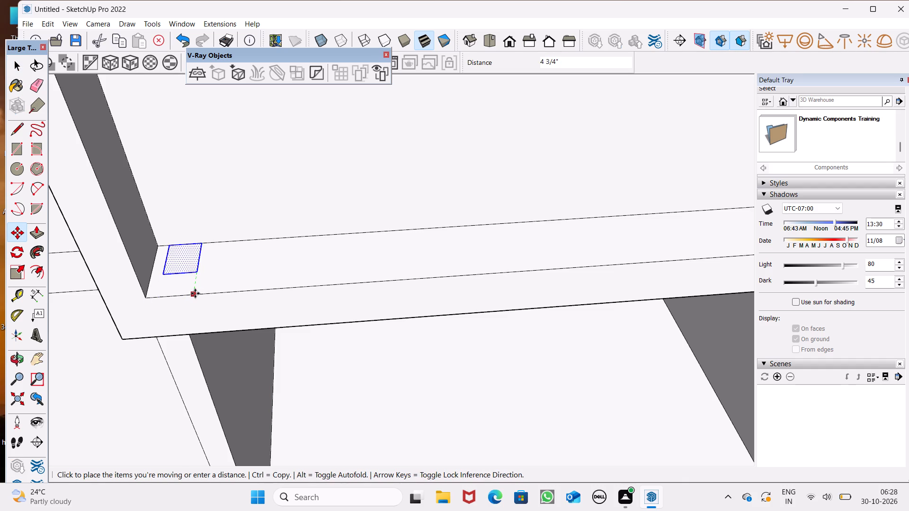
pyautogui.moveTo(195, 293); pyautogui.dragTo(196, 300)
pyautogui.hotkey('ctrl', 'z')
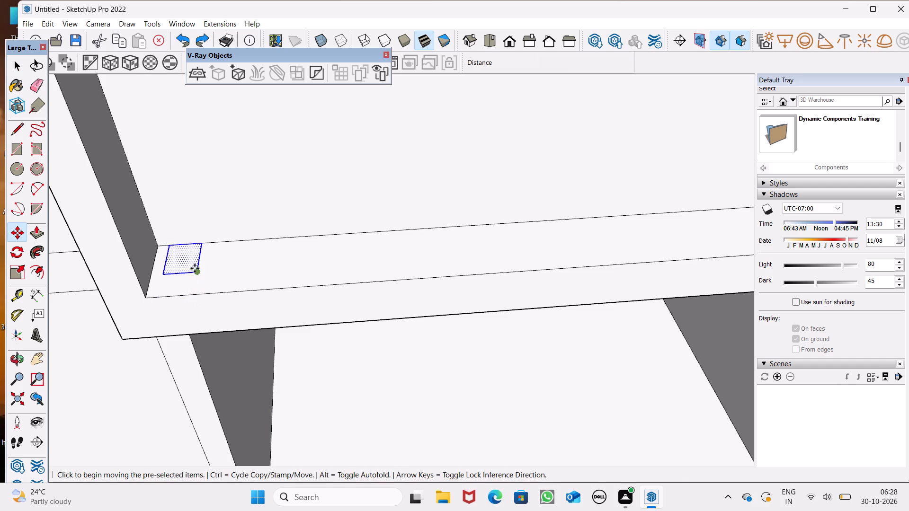
# Undo the small rectangle drawn on the border's bottom ledge.
pyautogui.hotkey('ctrl', 'z')
pyautogui.press('space')
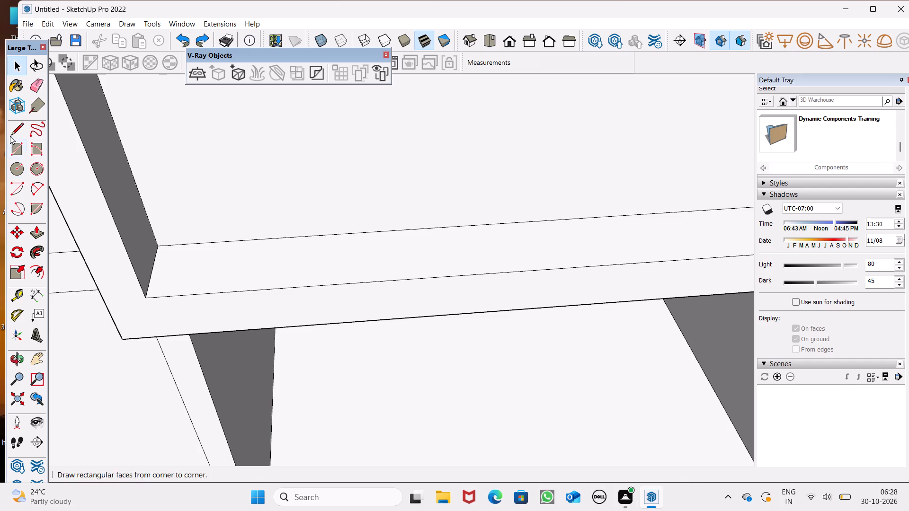
# Draw a three-sided outline with lines, about 6 1/4" wide and 5 5/16" deep, on the bottom ledge's front edge near the inner corner.
pyautogui.click(16, 127)
pyautogui.scroll(-4, 214, 163)
pyautogui.scroll(5, 206, 211)
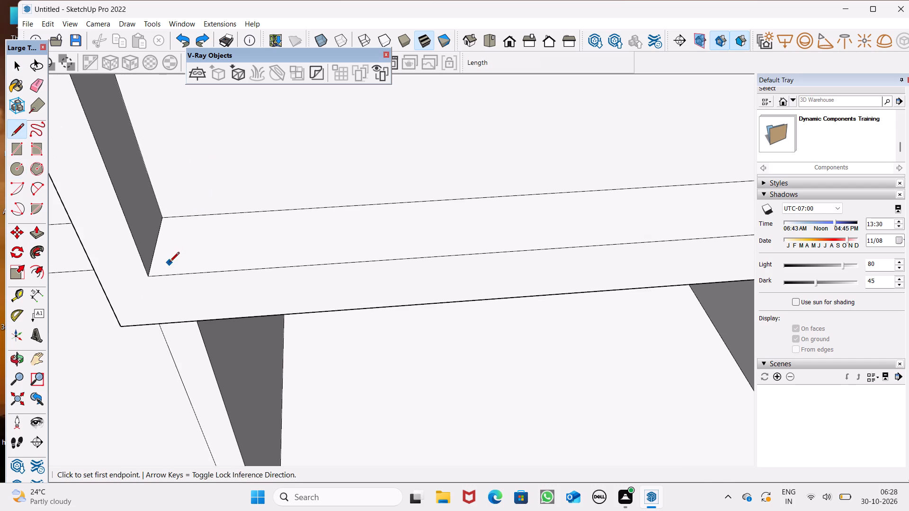
pyautogui.scroll(-5, 431, 172)
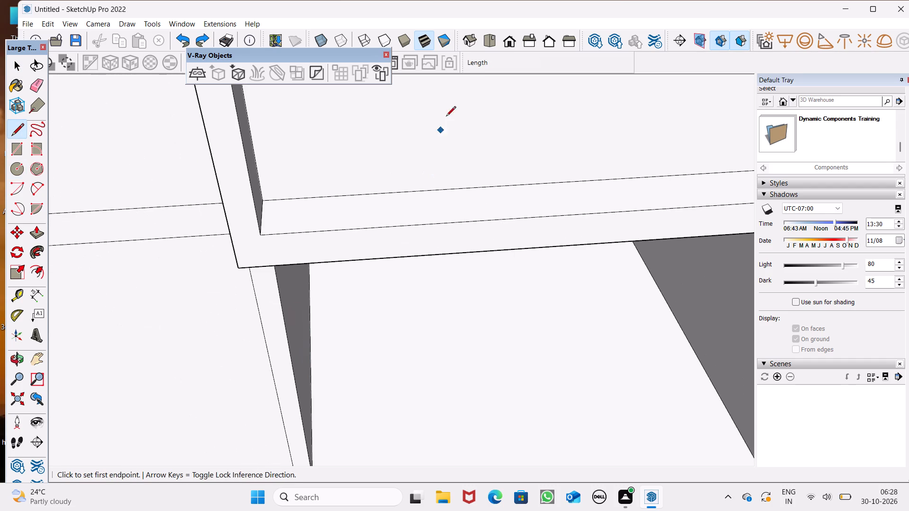
pyautogui.click(487, 42)
pyautogui.scroll(-2, 424, 172)
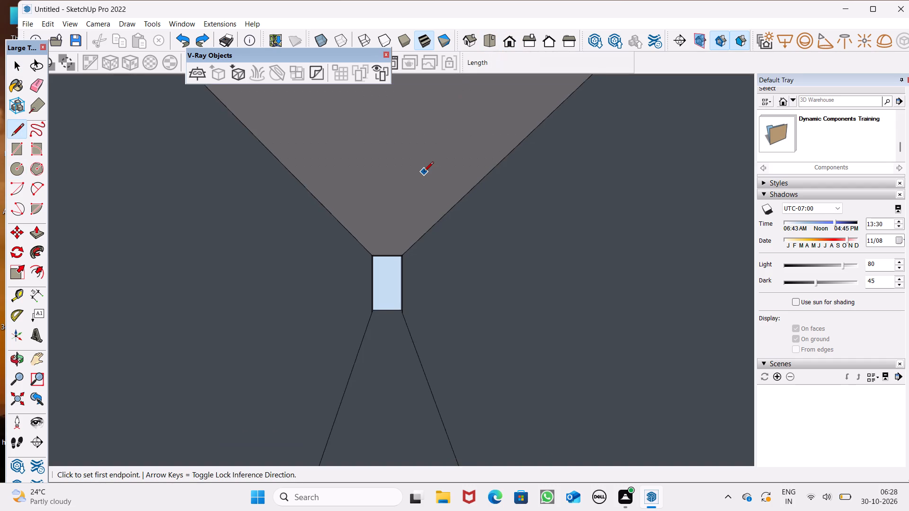
pyautogui.scroll(-20, 454, 136)
pyautogui.scroll(-16, 454, 136)
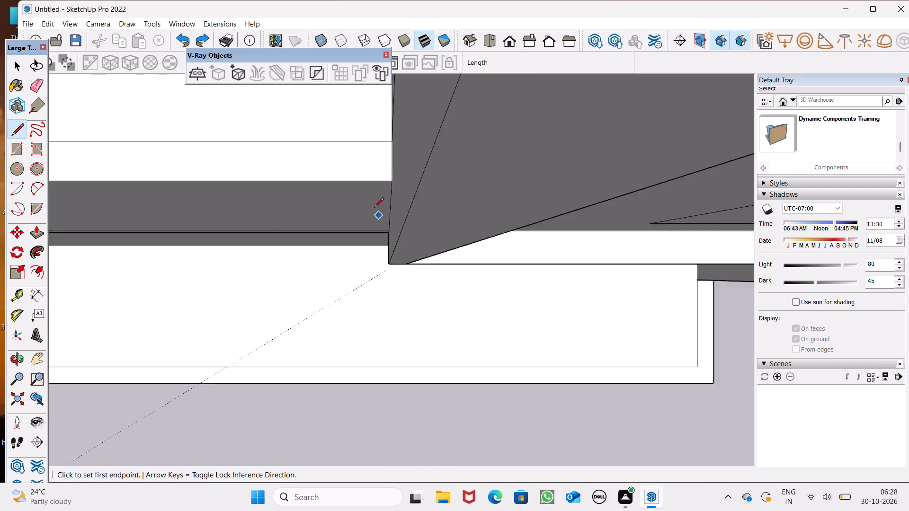
pyautogui.scroll(-20, 374, 208)
pyautogui.scroll(-17, 374, 208)
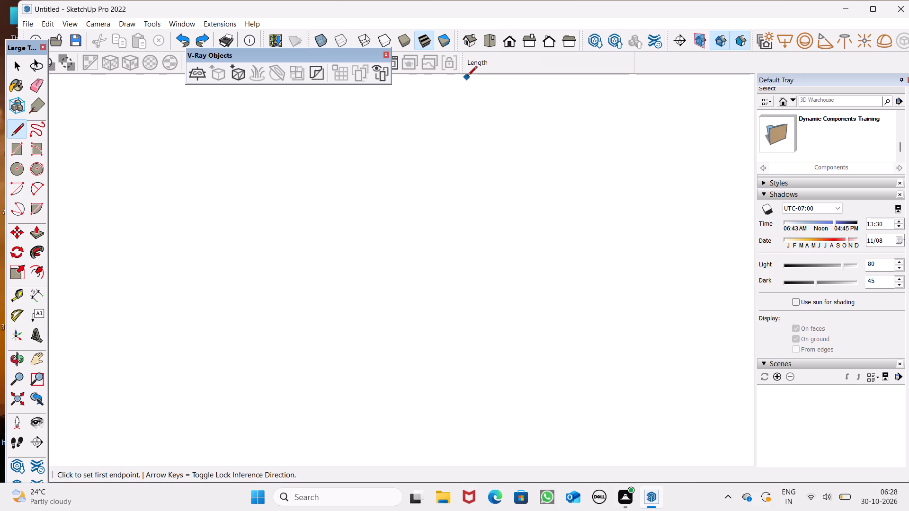
pyautogui.click(515, 46)
pyautogui.scroll(-5, 502, 218)
pyautogui.scroll(-10, 385, 222)
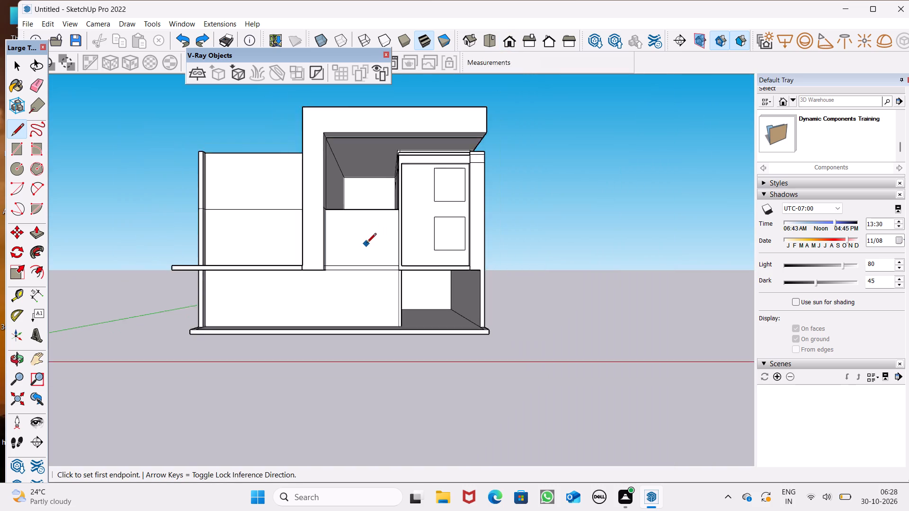
pyautogui.scroll(-1, 366, 244)
pyautogui.moveTo(400, 243); pyautogui.dragTo(397, 465, button='middle')
pyautogui.scroll(7, 458, 379)
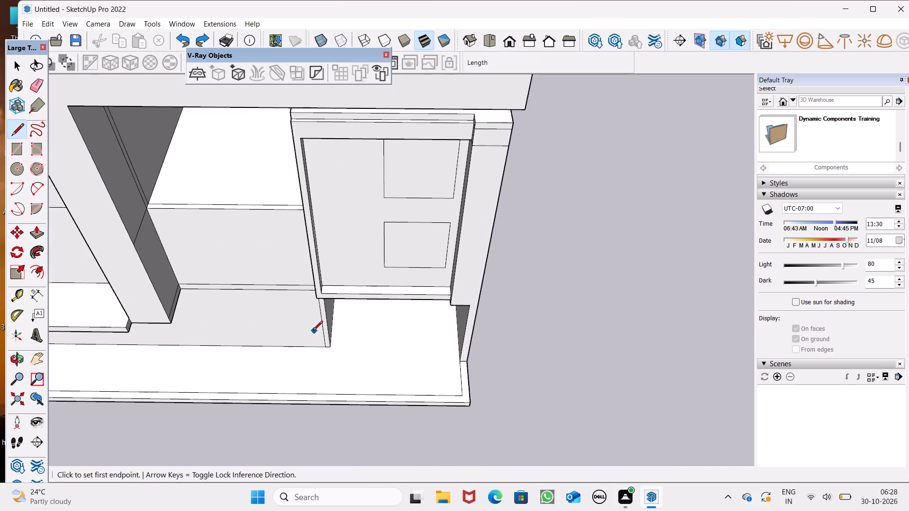
pyautogui.scroll(9, 428, 236)
pyautogui.scroll(-2, 389, 227)
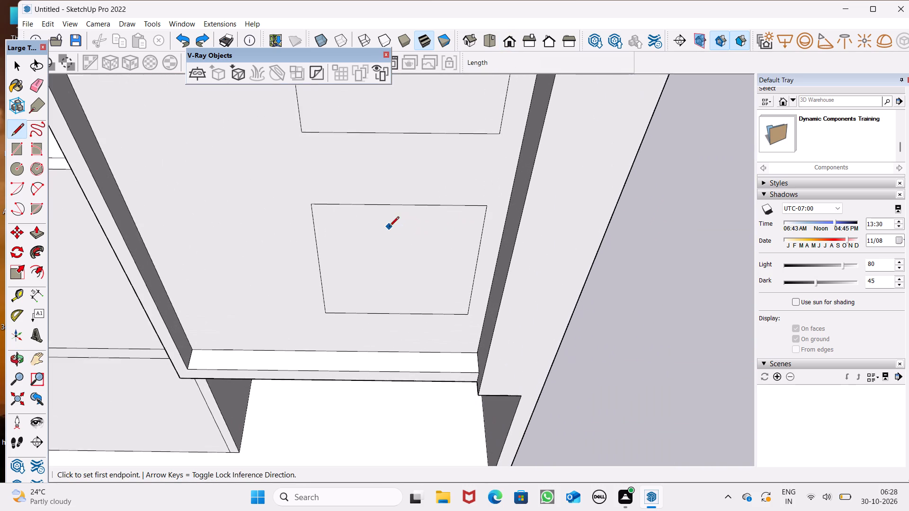
pyautogui.scroll(-2, 389, 227)
pyautogui.scroll(13, 235, 339)
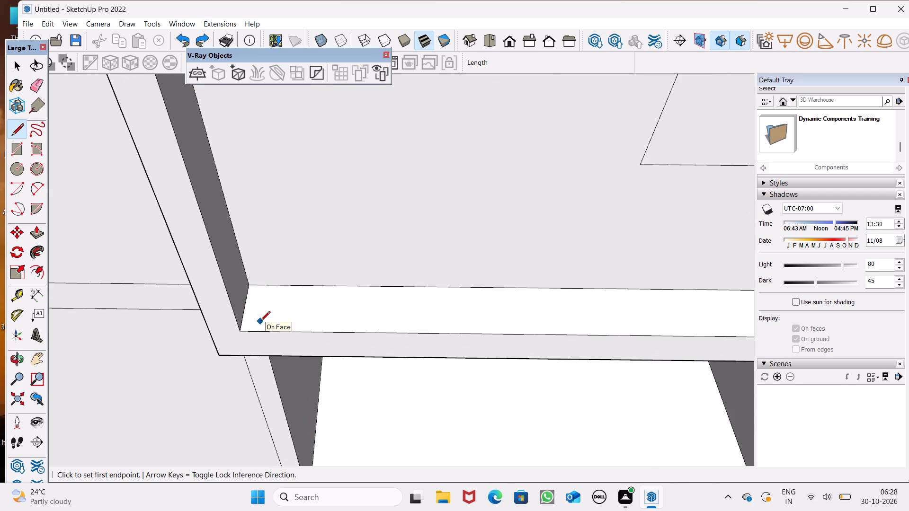
pyautogui.scroll(5, 260, 322)
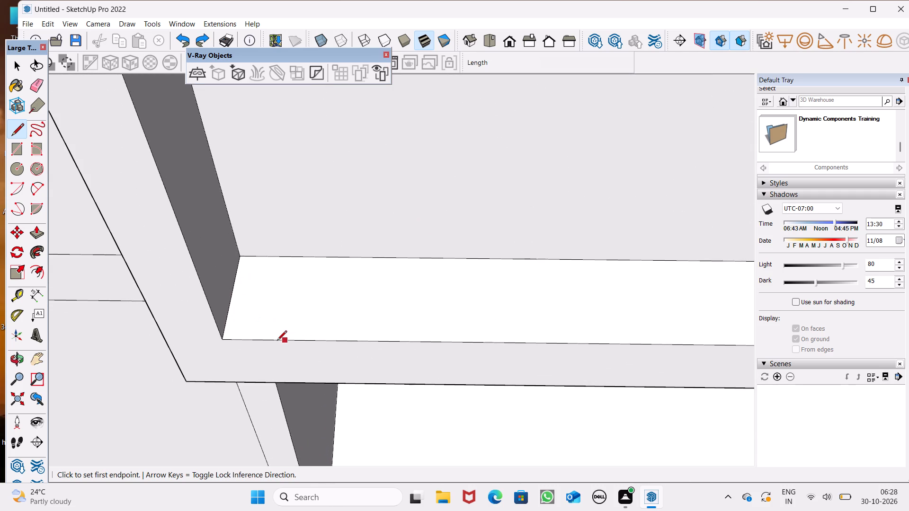
pyautogui.scroll(5, 271, 338)
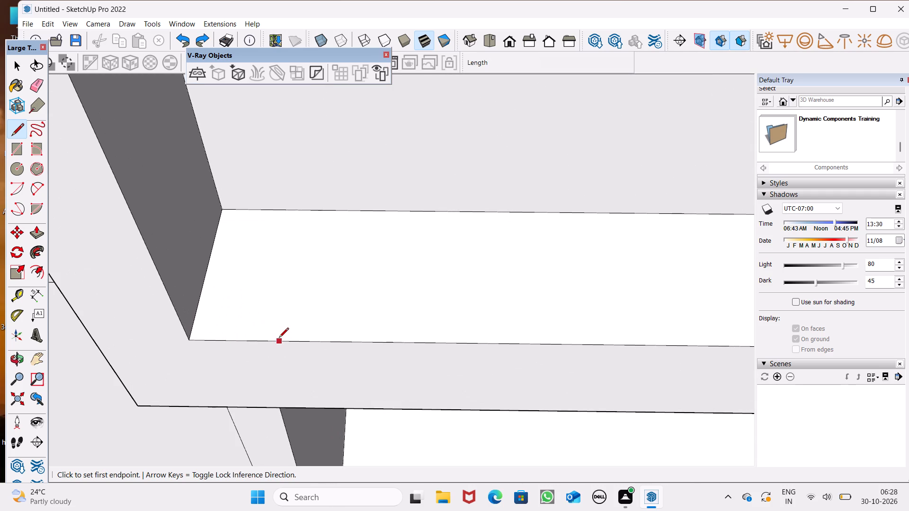
pyautogui.click(254, 340)
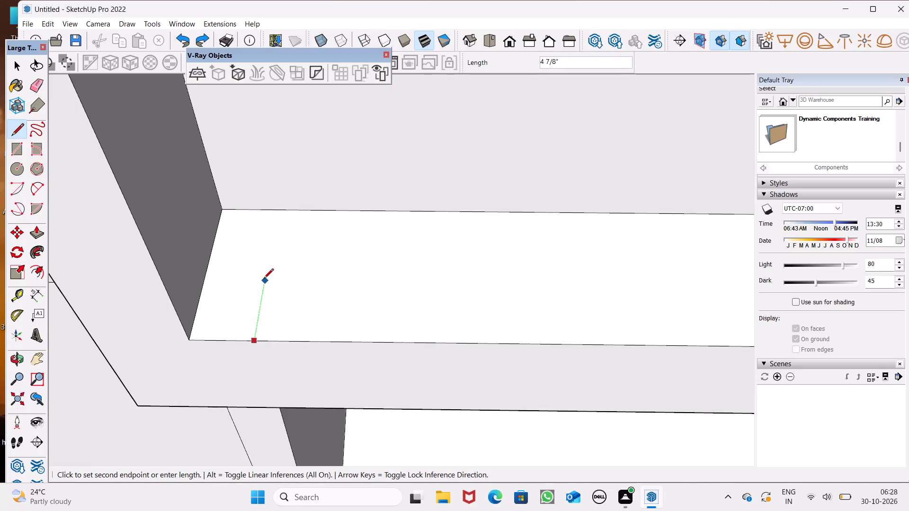
pyautogui.click(265, 274)
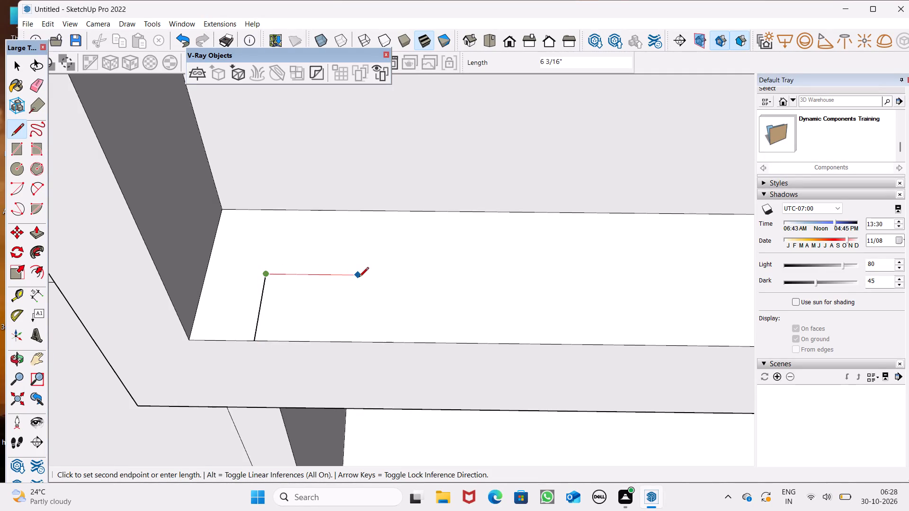
pyautogui.click(360, 283)
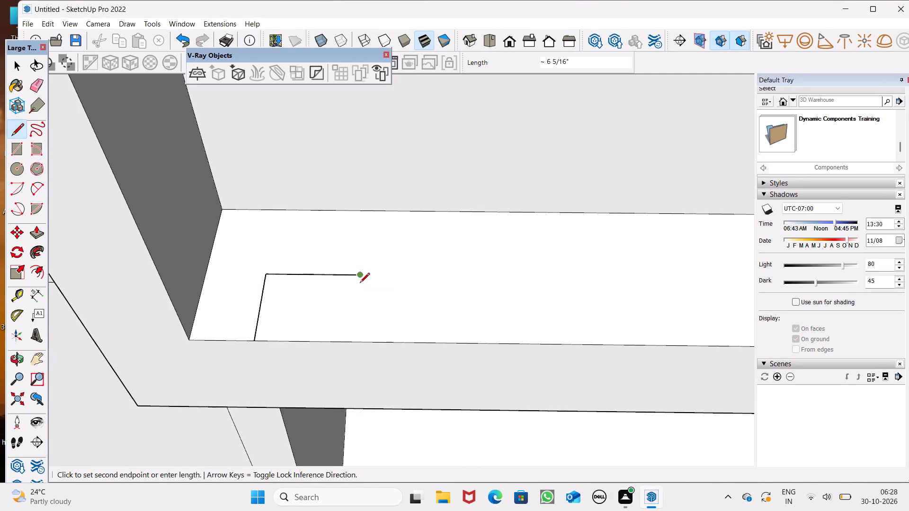
pyautogui.click(353, 340)
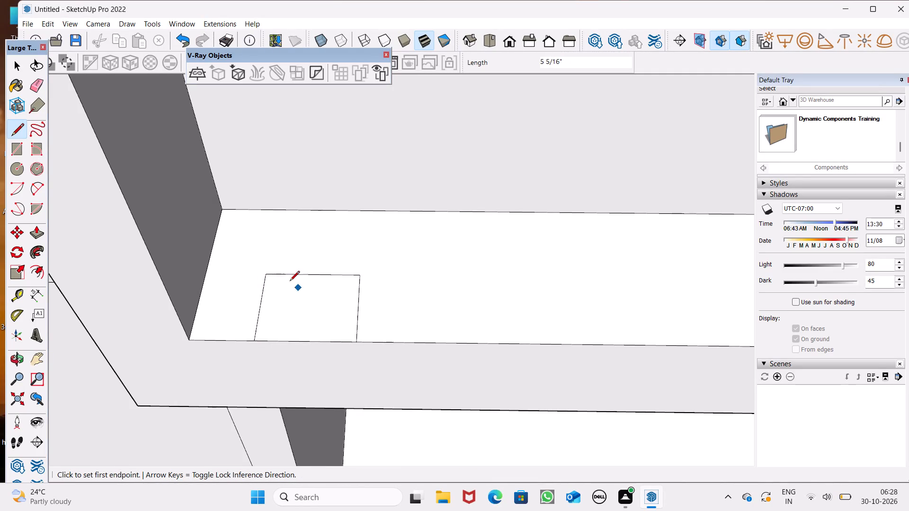
# Copy the small outlined face with its edges about 8 1/2" along the bottom ledge, away from the inner corner.
pyautogui.scroll(-8, 288, 280)
pyautogui.scroll(-6, 219, 317)
pyautogui.press('space')
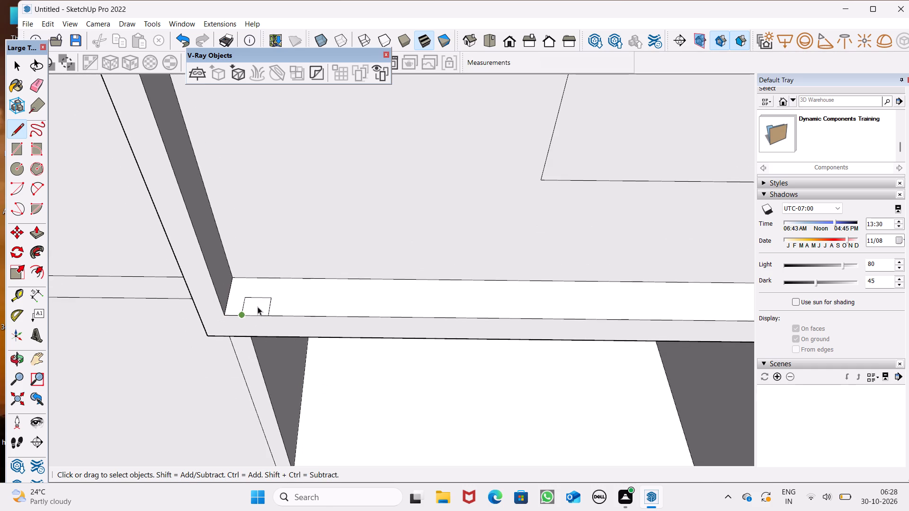
pyautogui.doubleClick(258, 307)
pyautogui.press('n')
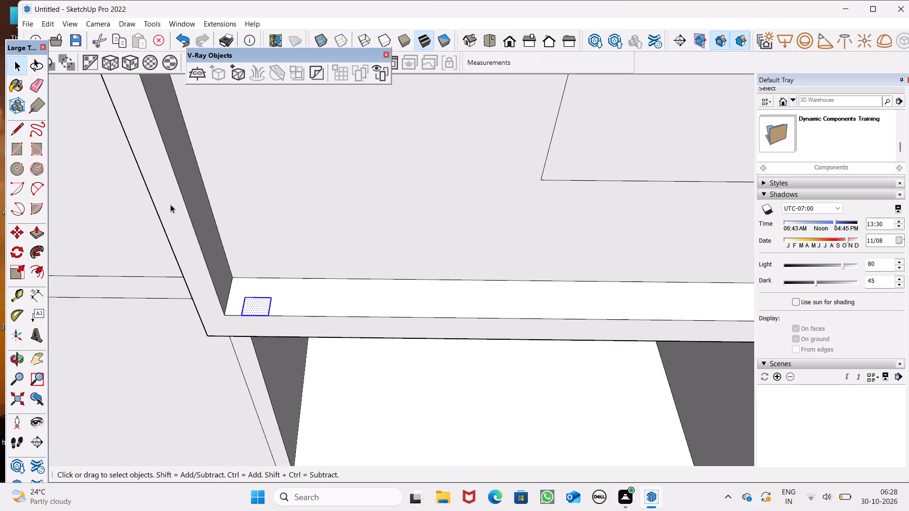
pyautogui.press('=')
pyautogui.press('BackSpace')
pyautogui.press('m')
pyautogui.press('Return')
pyautogui.scroll(9, 291, 306)
pyautogui.moveTo(227, 319); pyautogui.dragTo(291, 327)
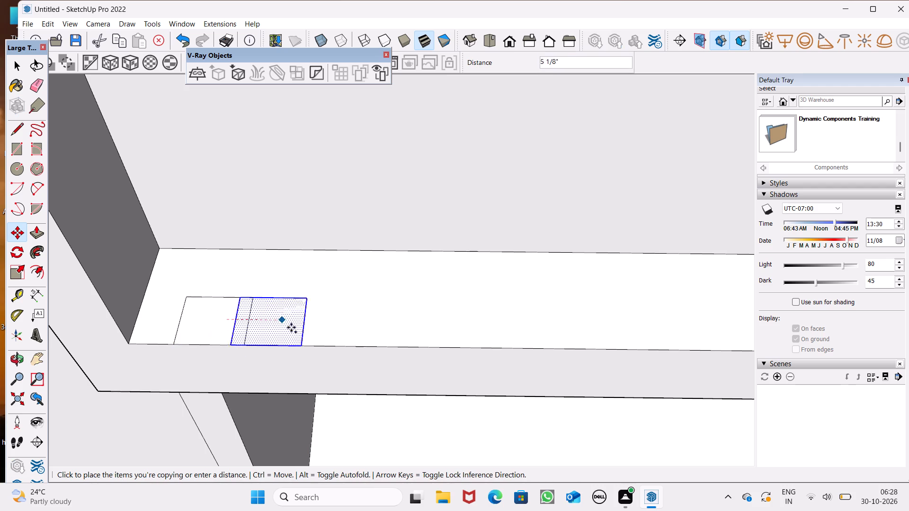
pyautogui.moveTo(291, 327); pyautogui.dragTo(319, 323)
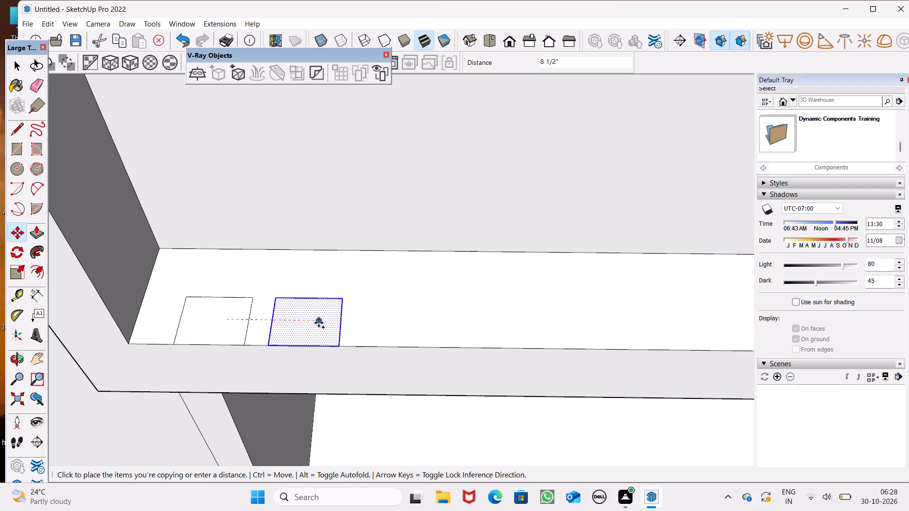
pyautogui.moveTo(319, 323); pyautogui.dragTo(317, 323)
# Add two more copies of the small face along the bottom ledge, spaced about 8 1/2" apart.
pyautogui.moveTo(316, 329); pyautogui.dragTo(337, 330)
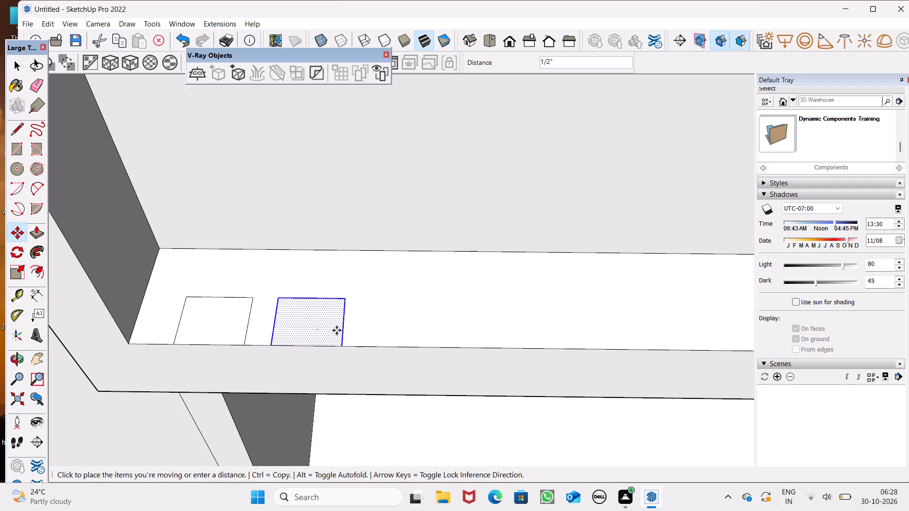
pyautogui.moveTo(337, 330); pyautogui.dragTo(412, 330)
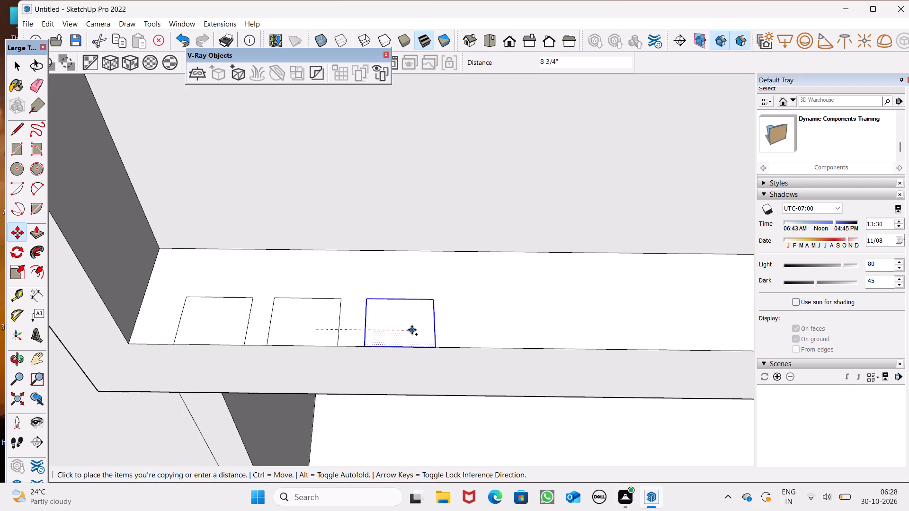
pyautogui.moveTo(412, 330); pyautogui.dragTo(408, 329)
pyautogui.scroll(-6, 272, 312)
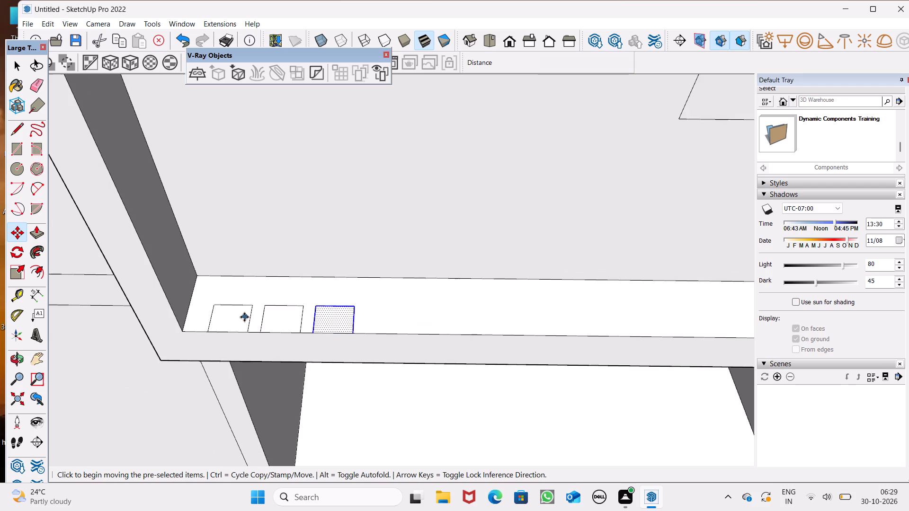
pyautogui.scroll(6, 394, 301)
pyautogui.moveTo(276, 345); pyautogui.dragTo(319, 347)
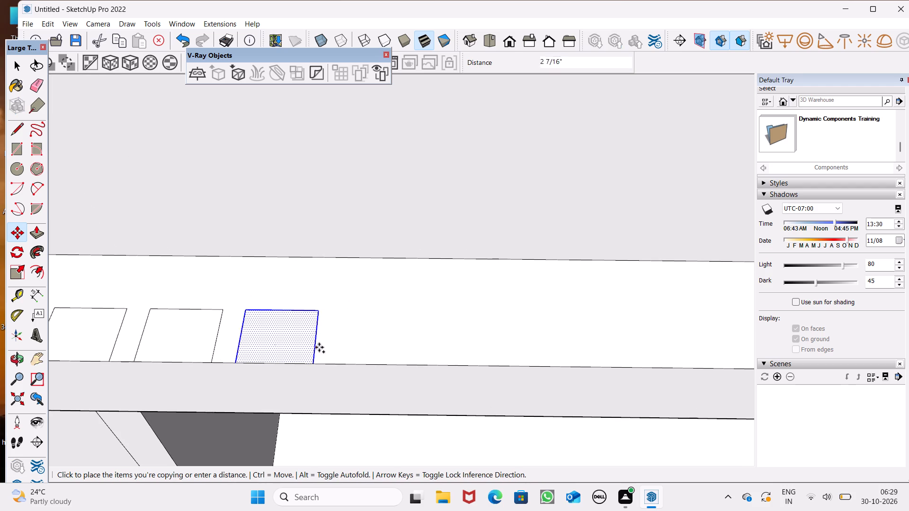
pyautogui.moveTo(319, 347); pyautogui.dragTo(373, 352)
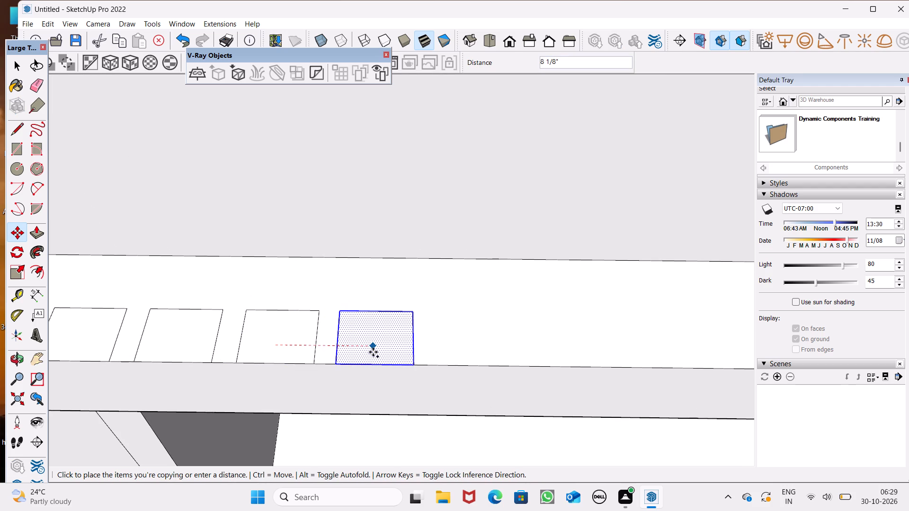
pyautogui.moveTo(373, 352); pyautogui.dragTo(377, 352)
# Copy the last small face another 8 11/16" along the bottom ledge, completing a row of five, and clear the selection.
pyautogui.scroll(-13, 320, 290)
pyautogui.scroll(-7, 270, 317)
pyautogui.scroll(6, 333, 302)
pyautogui.scroll(6, 278, 315)
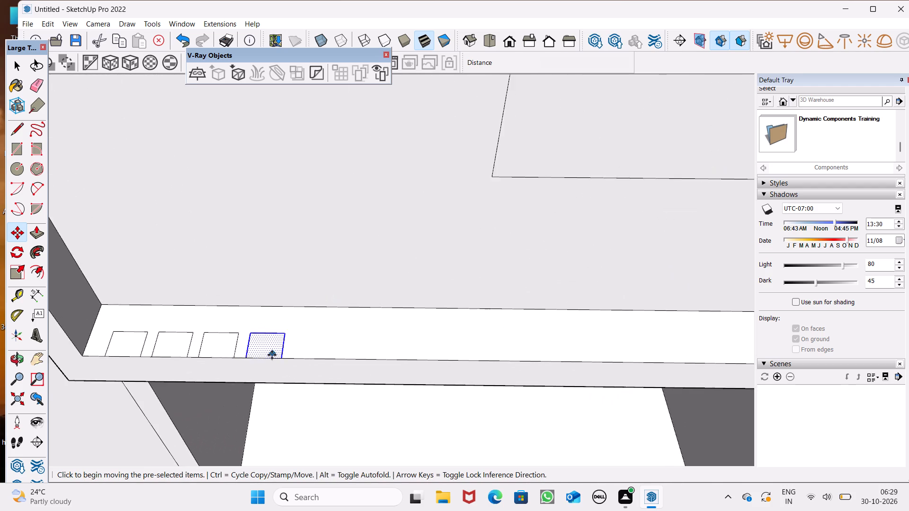
pyautogui.scroll(6, 272, 355)
pyautogui.moveTo(265, 349); pyautogui.dragTo(354, 347)
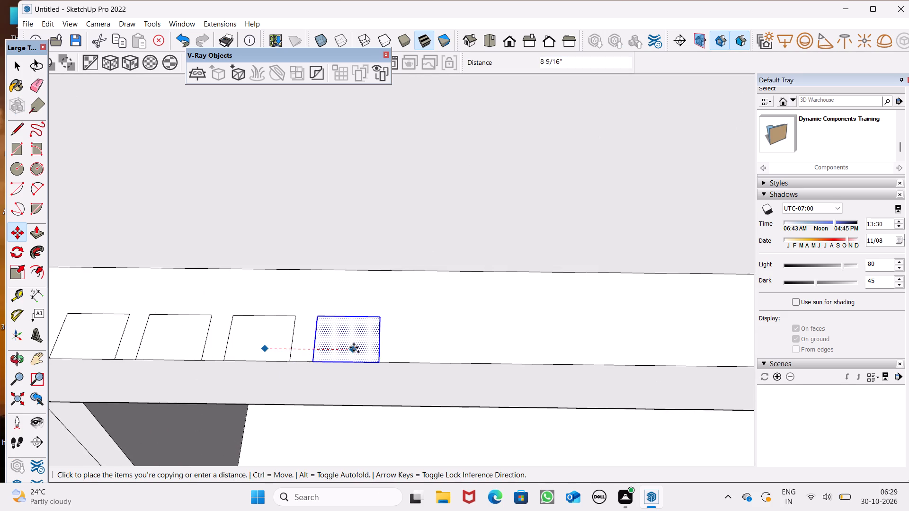
pyautogui.moveTo(354, 347); pyautogui.dragTo(354, 347)
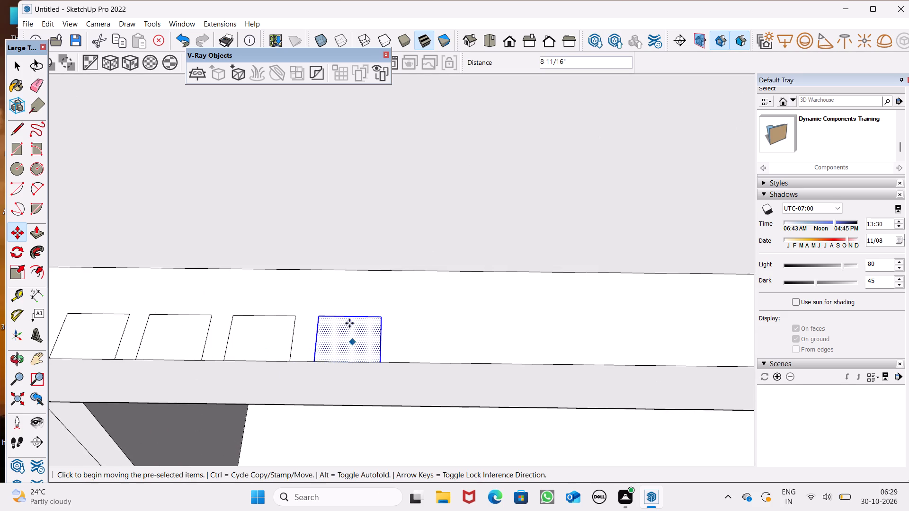
pyautogui.scroll(-7, 349, 315)
pyautogui.press('space')
pyautogui.scroll(-20, 348, 306)
pyautogui.click(519, 375)
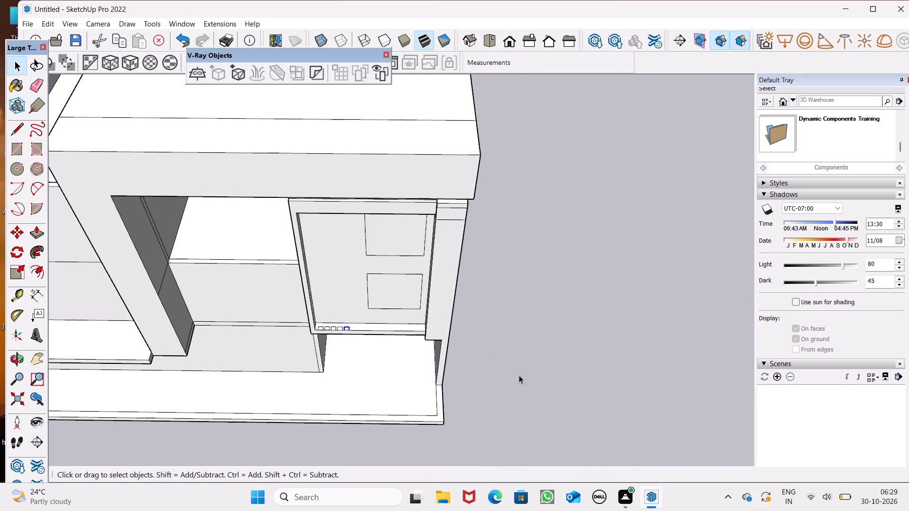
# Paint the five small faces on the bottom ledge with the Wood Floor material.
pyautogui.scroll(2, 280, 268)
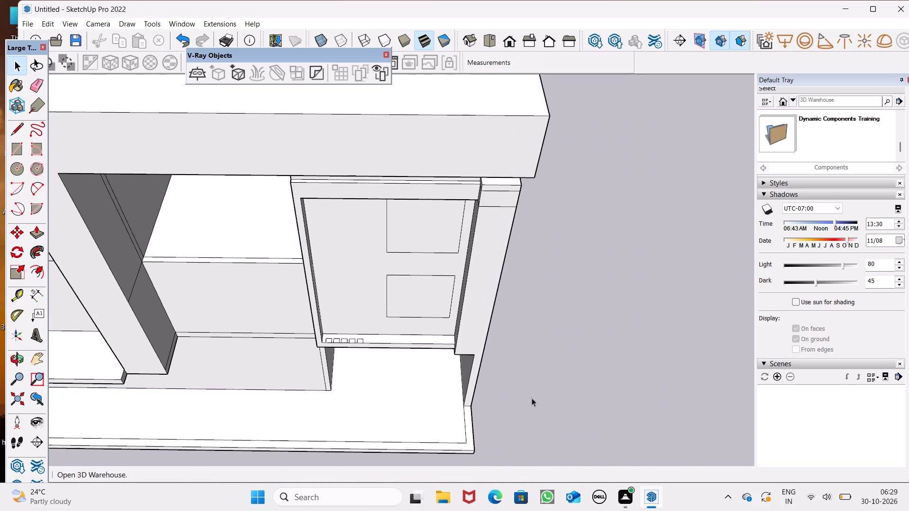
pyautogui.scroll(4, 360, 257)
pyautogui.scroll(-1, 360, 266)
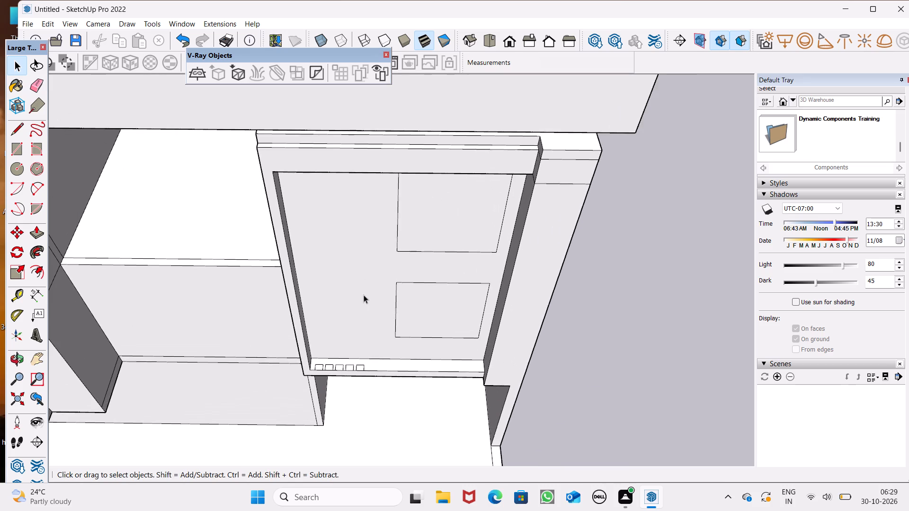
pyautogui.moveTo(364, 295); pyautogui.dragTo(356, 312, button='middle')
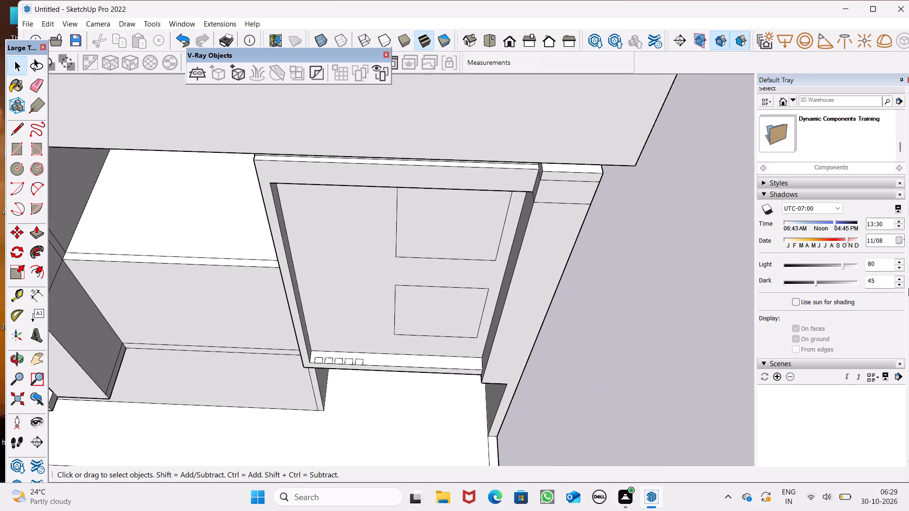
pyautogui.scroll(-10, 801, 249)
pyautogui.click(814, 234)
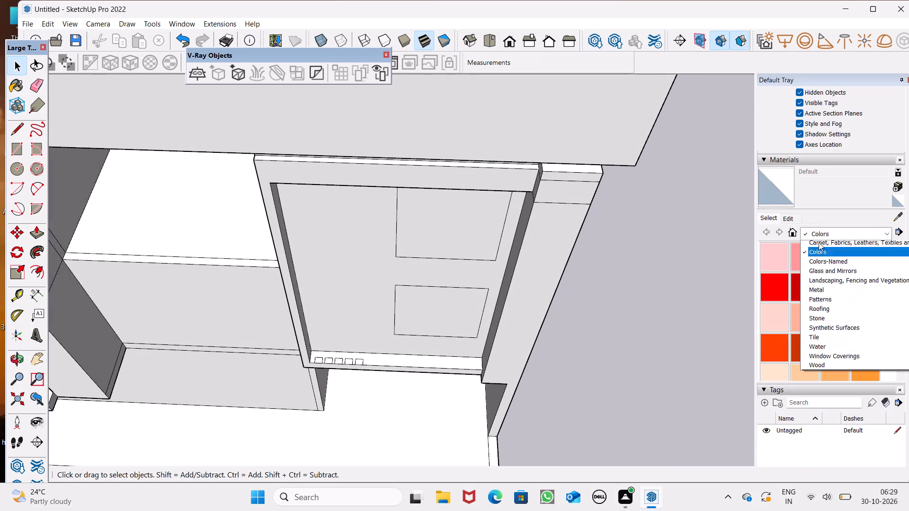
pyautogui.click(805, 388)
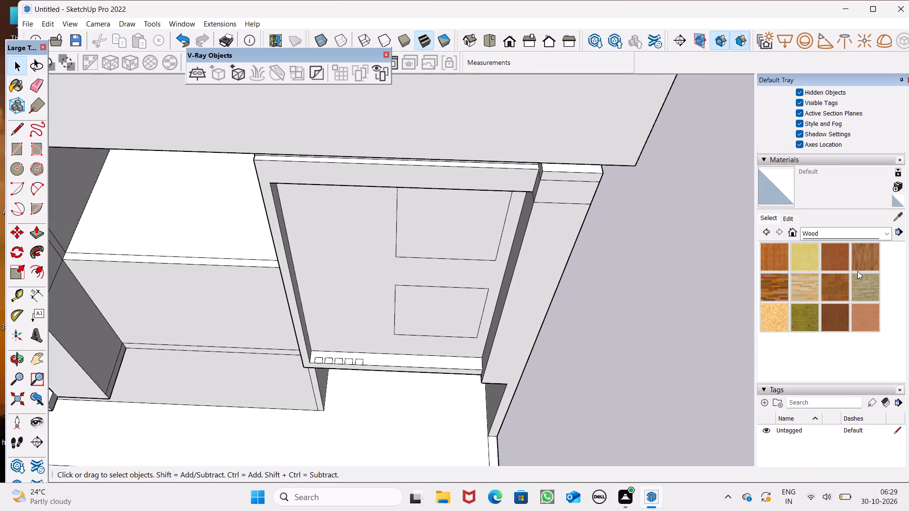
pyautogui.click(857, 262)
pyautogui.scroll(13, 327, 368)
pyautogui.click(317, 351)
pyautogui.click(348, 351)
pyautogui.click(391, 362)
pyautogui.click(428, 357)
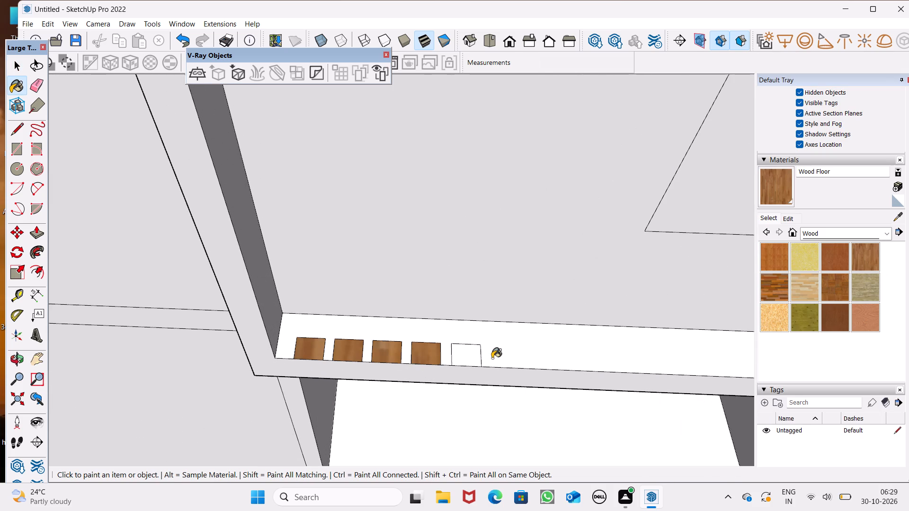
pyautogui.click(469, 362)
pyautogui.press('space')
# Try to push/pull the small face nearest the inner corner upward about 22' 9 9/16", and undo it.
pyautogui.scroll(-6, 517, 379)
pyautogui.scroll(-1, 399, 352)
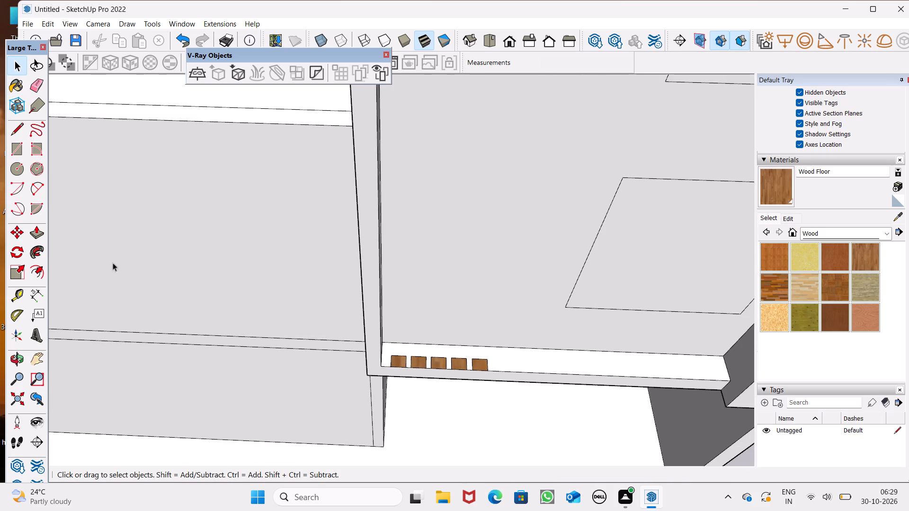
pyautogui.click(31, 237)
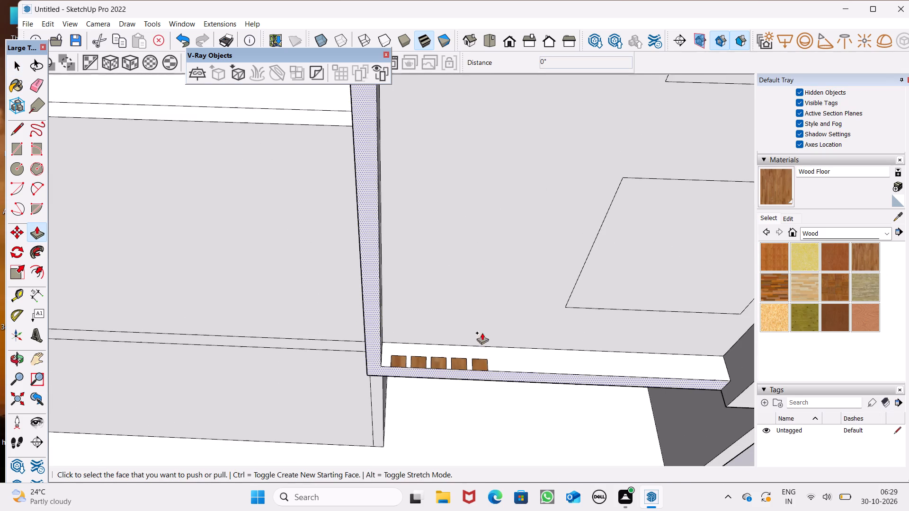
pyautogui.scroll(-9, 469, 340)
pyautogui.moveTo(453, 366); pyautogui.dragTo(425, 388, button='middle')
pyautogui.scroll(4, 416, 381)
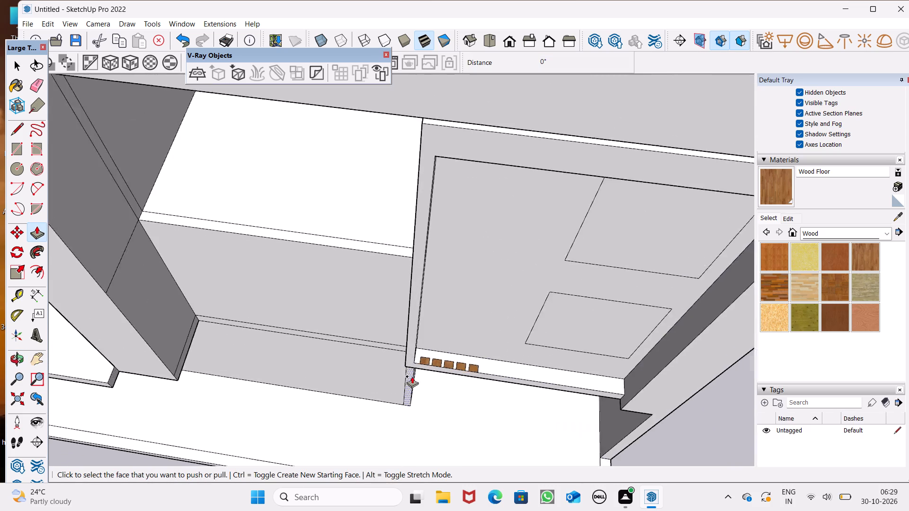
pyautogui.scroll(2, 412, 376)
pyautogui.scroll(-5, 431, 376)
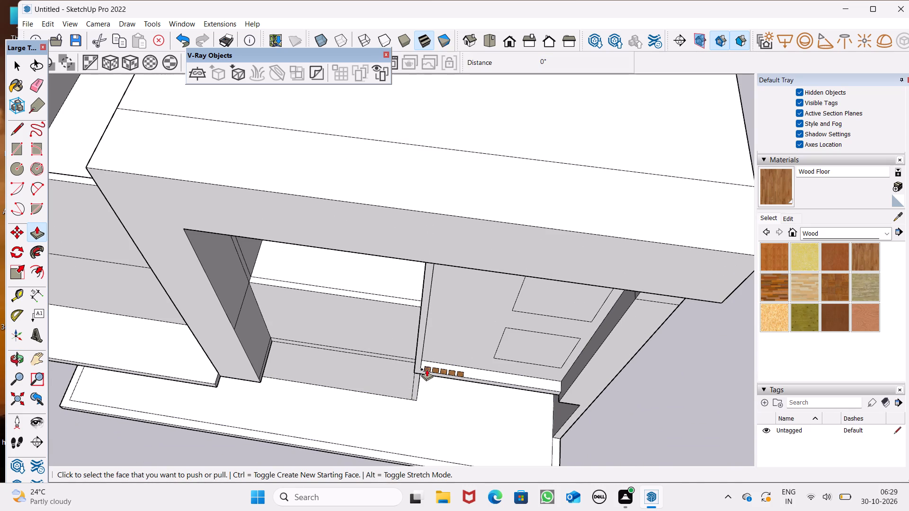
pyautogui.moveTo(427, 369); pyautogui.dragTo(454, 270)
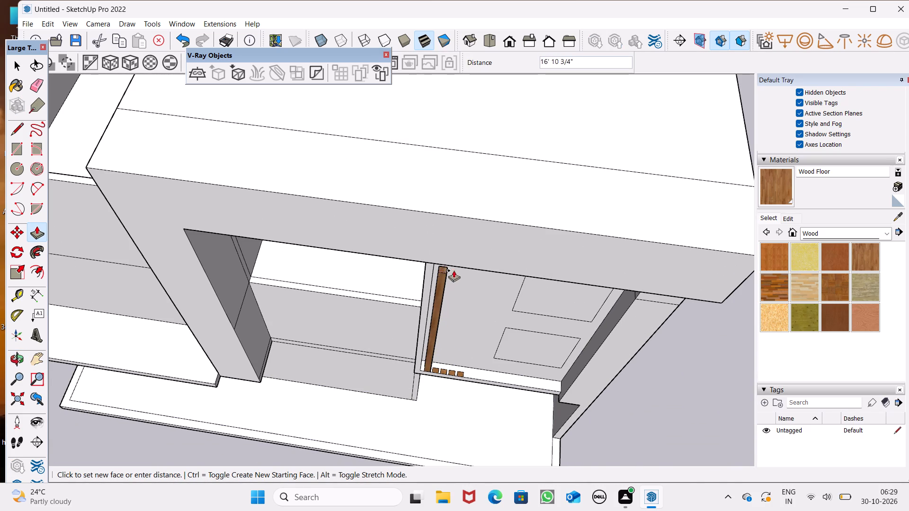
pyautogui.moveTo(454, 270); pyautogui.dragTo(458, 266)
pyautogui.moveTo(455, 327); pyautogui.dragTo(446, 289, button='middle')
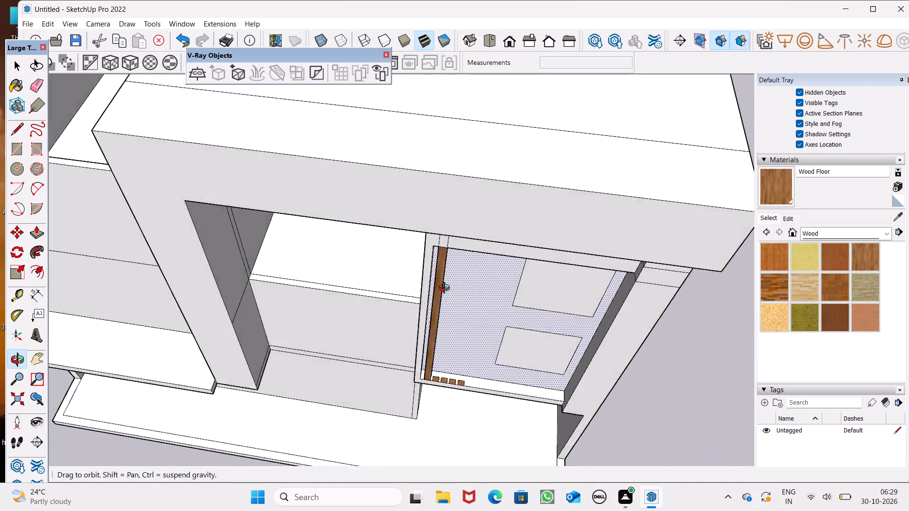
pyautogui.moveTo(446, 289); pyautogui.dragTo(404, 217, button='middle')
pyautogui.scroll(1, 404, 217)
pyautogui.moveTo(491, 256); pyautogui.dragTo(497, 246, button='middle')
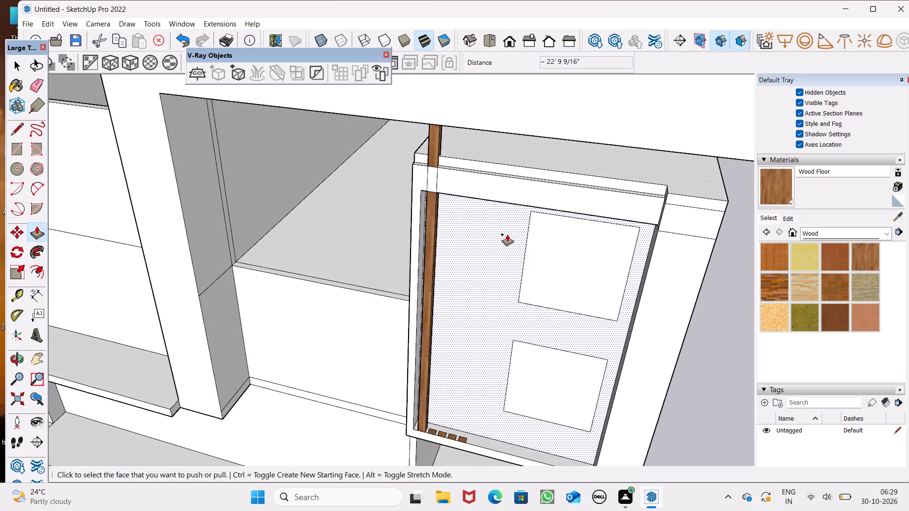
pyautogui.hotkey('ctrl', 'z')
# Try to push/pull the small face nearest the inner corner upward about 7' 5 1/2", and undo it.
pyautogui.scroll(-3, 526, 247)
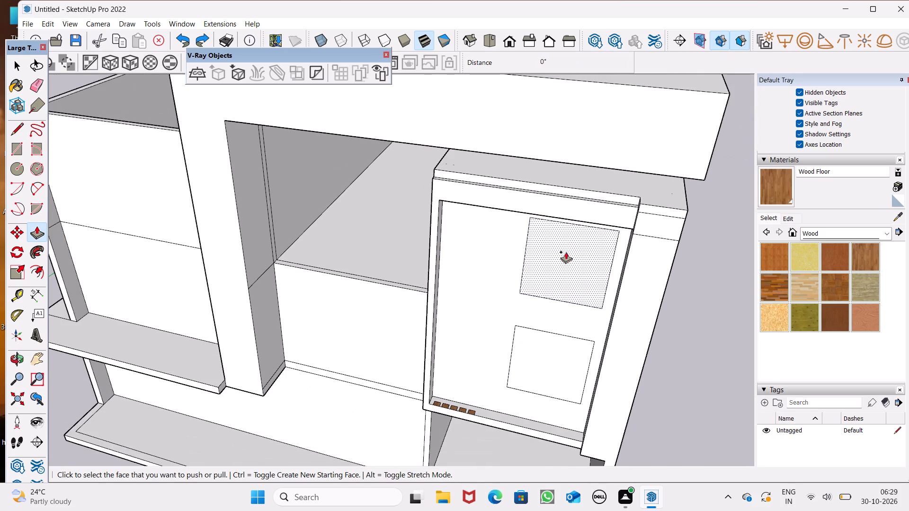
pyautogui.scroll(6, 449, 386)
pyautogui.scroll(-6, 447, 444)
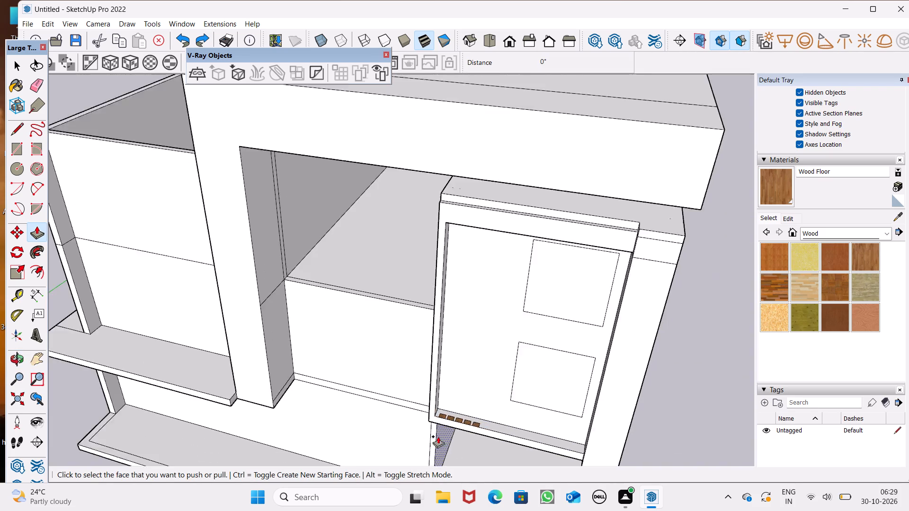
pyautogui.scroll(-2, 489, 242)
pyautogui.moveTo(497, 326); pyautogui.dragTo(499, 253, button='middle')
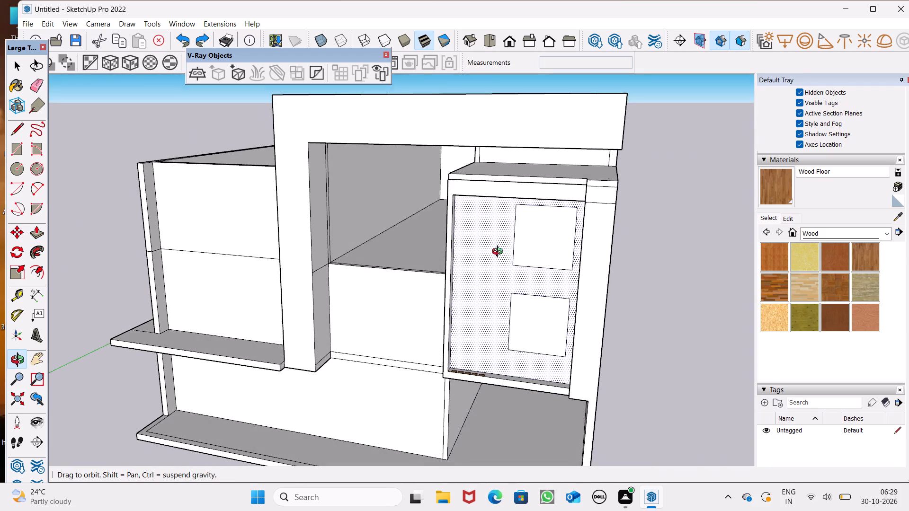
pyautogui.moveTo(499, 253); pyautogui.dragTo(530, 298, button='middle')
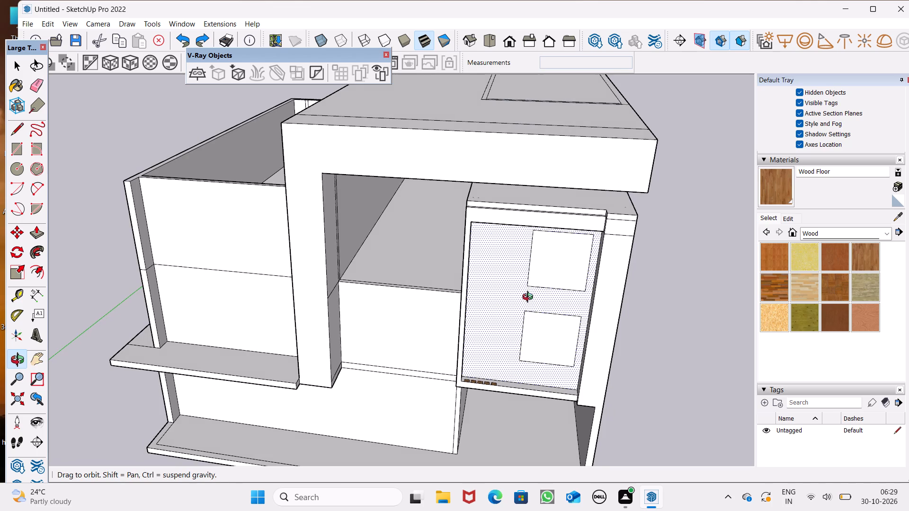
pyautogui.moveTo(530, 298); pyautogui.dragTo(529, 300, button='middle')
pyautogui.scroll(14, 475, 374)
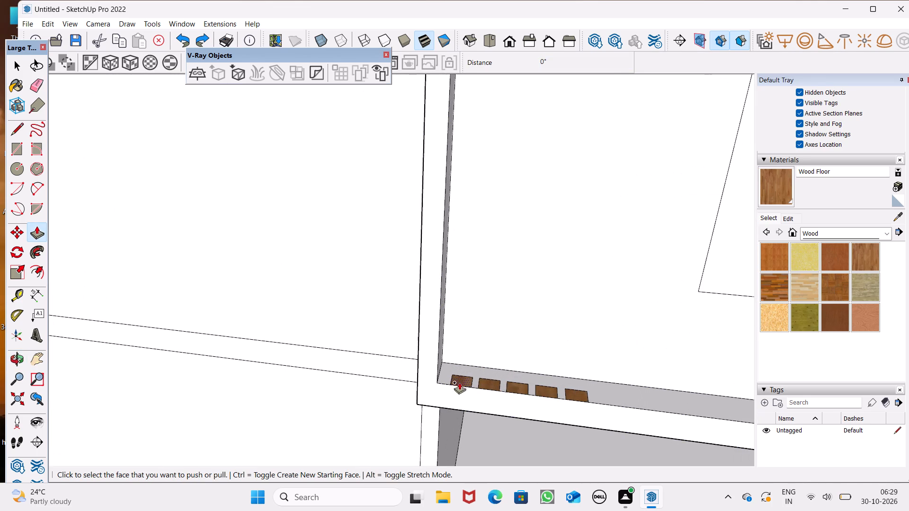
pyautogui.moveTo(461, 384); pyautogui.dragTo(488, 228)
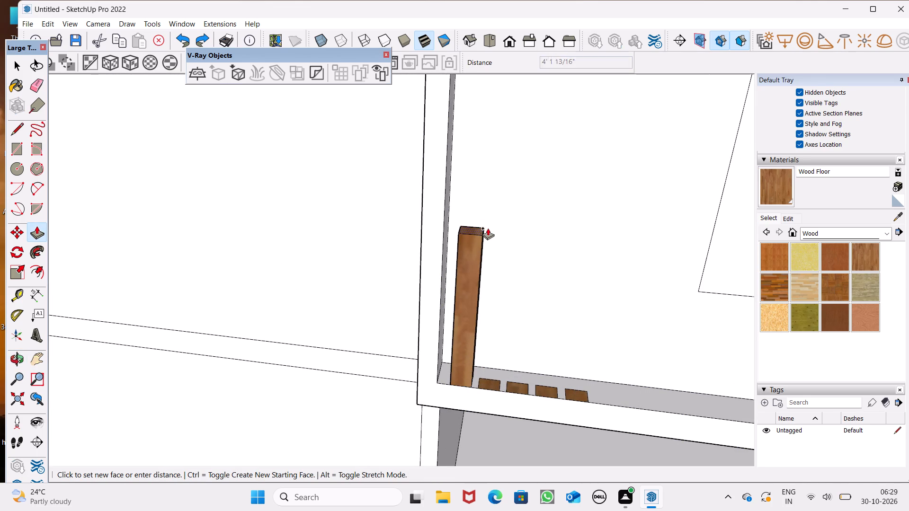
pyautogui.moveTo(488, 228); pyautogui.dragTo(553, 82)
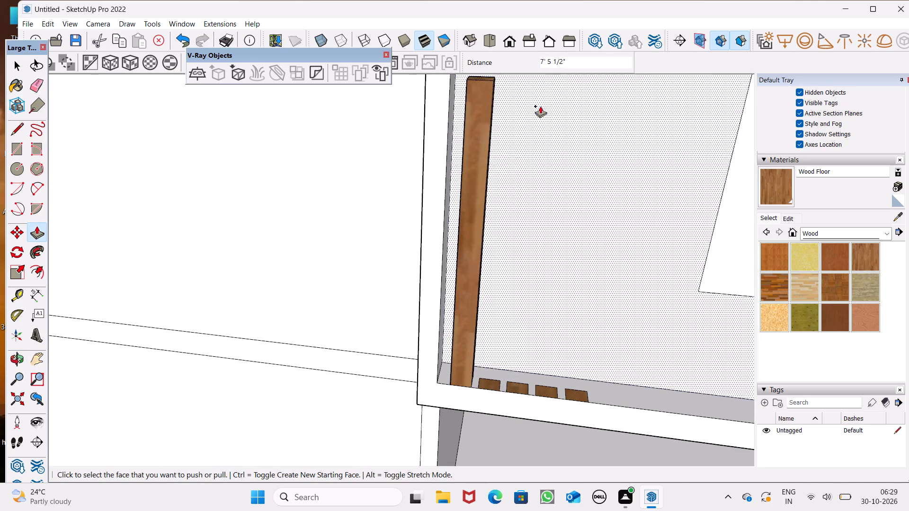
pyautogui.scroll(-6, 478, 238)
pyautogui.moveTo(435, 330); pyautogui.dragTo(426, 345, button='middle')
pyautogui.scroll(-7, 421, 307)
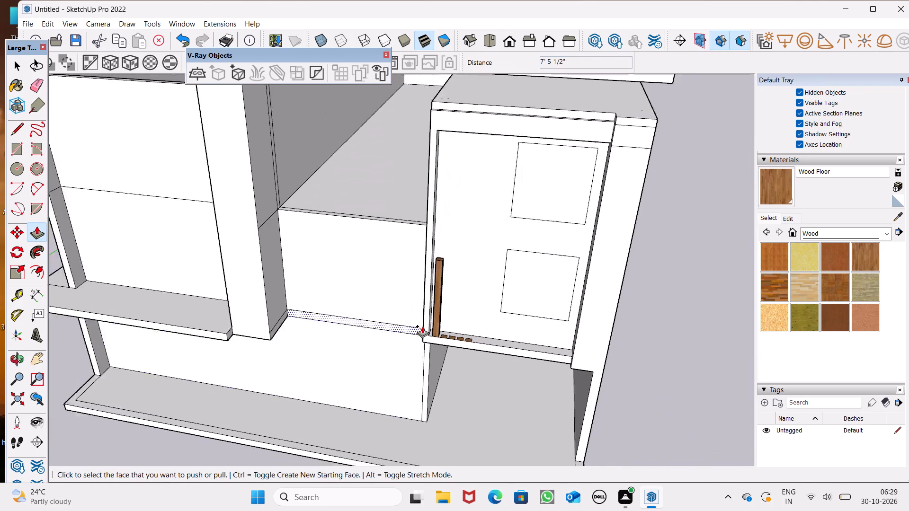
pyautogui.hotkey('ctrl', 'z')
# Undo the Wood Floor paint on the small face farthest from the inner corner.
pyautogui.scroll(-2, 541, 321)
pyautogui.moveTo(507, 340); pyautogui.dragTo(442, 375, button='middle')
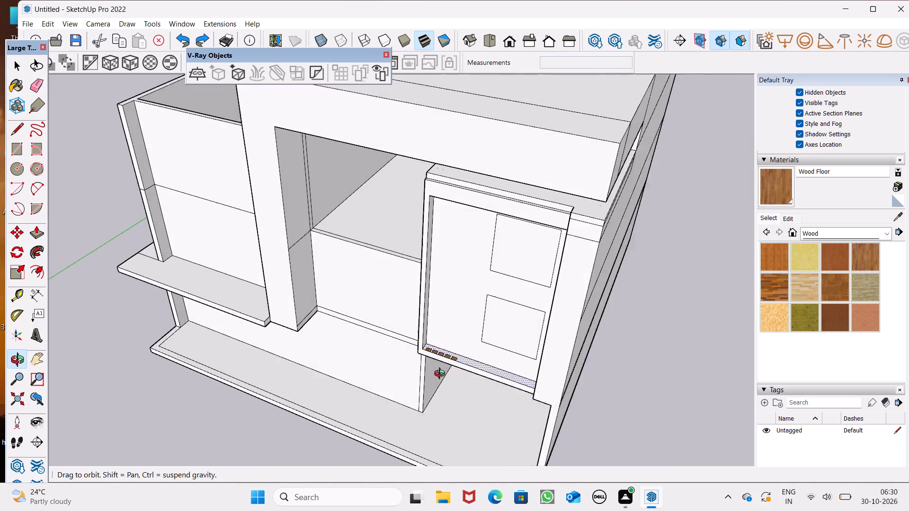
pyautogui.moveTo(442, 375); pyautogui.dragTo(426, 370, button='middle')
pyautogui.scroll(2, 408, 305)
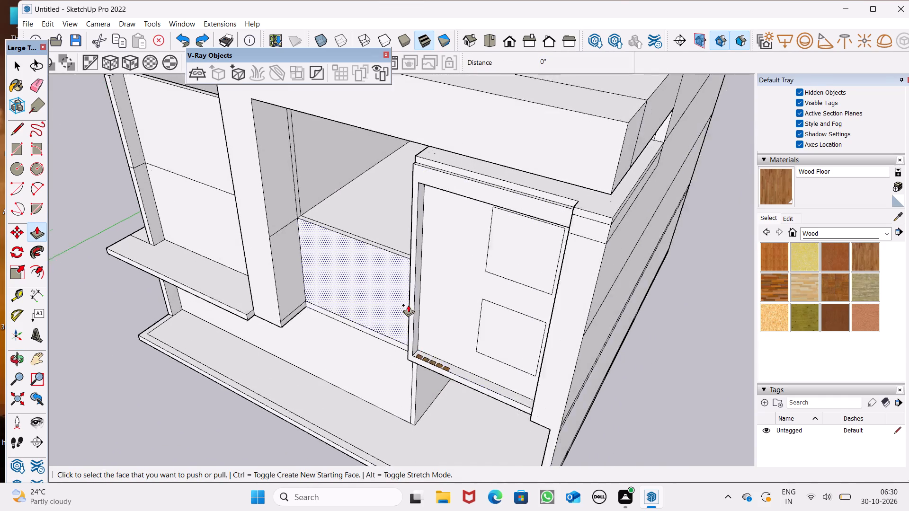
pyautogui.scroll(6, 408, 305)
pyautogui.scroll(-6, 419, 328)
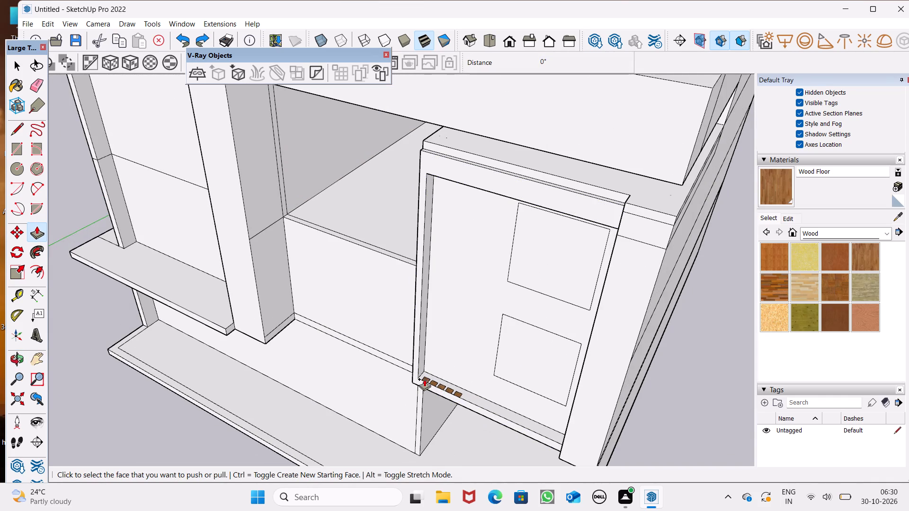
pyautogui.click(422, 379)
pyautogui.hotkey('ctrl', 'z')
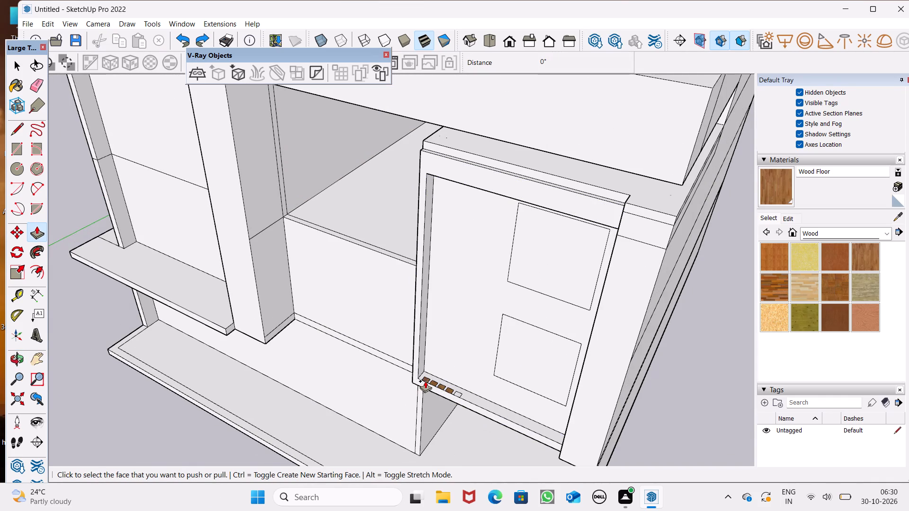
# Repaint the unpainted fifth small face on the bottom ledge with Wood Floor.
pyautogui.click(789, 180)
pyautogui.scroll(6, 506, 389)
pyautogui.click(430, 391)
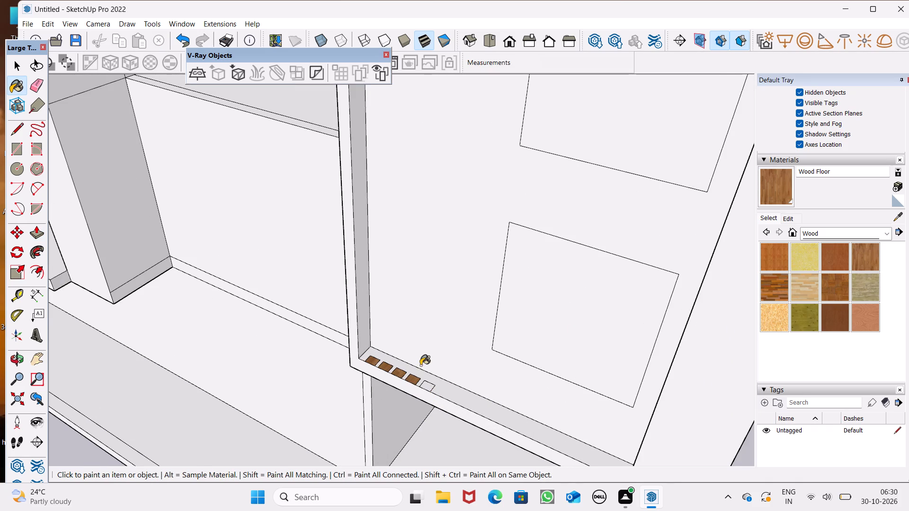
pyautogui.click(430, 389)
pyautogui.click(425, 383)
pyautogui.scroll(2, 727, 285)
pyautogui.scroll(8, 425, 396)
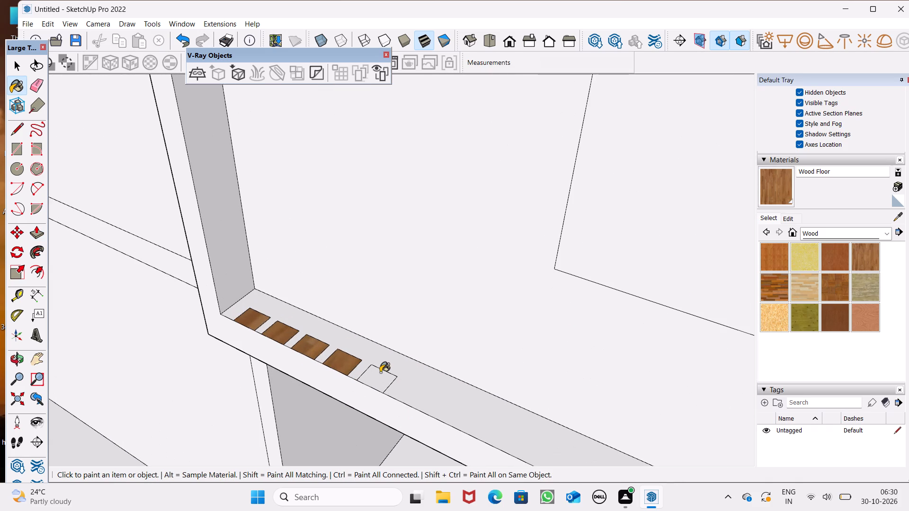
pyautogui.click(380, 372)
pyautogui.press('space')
# Paint all five small faces on the bottom ledge with the Wood Bamboo material.
pyautogui.click(786, 187)
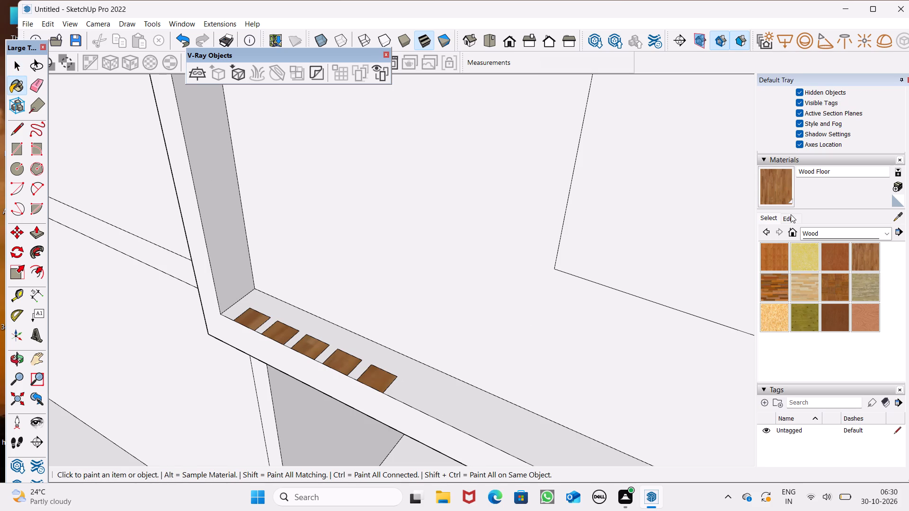
pyautogui.click(778, 264)
pyautogui.scroll(-4, 339, 180)
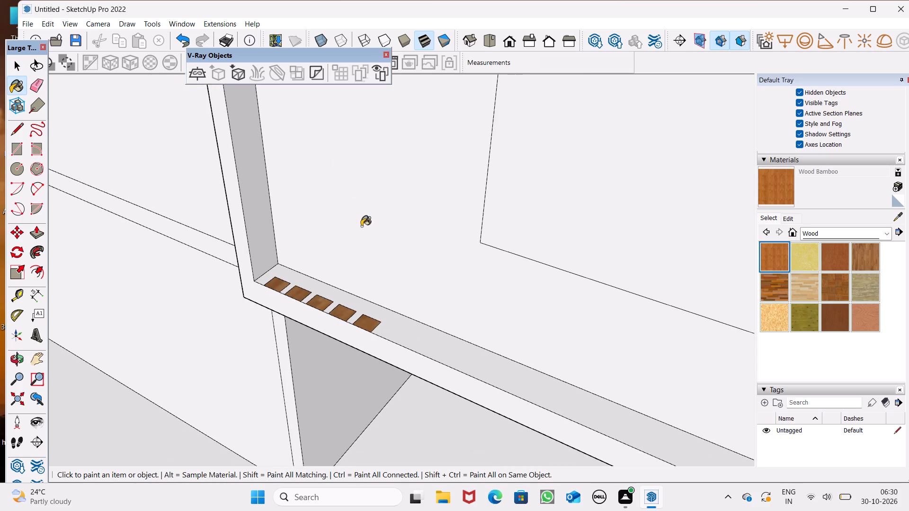
pyautogui.scroll(6, 345, 273)
pyautogui.click(306, 309)
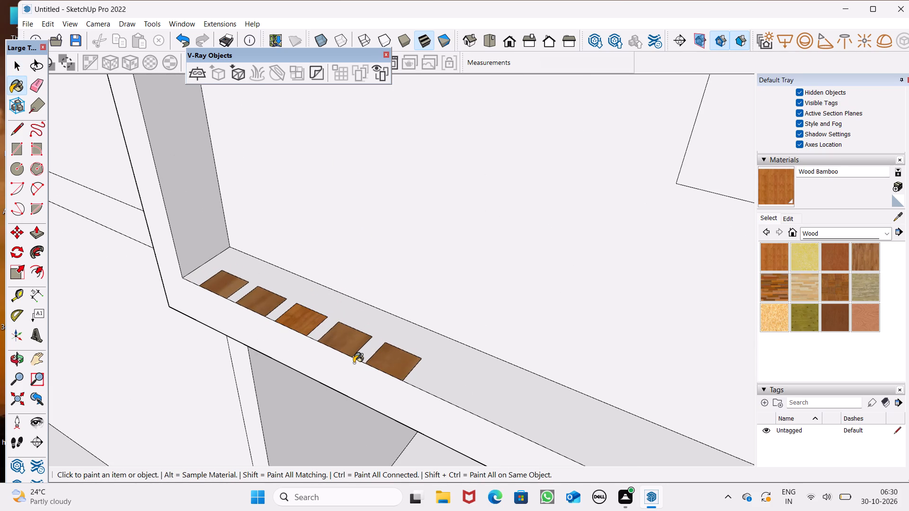
pyautogui.click(344, 346)
pyautogui.click(383, 365)
pyautogui.click(256, 303)
pyautogui.click(223, 276)
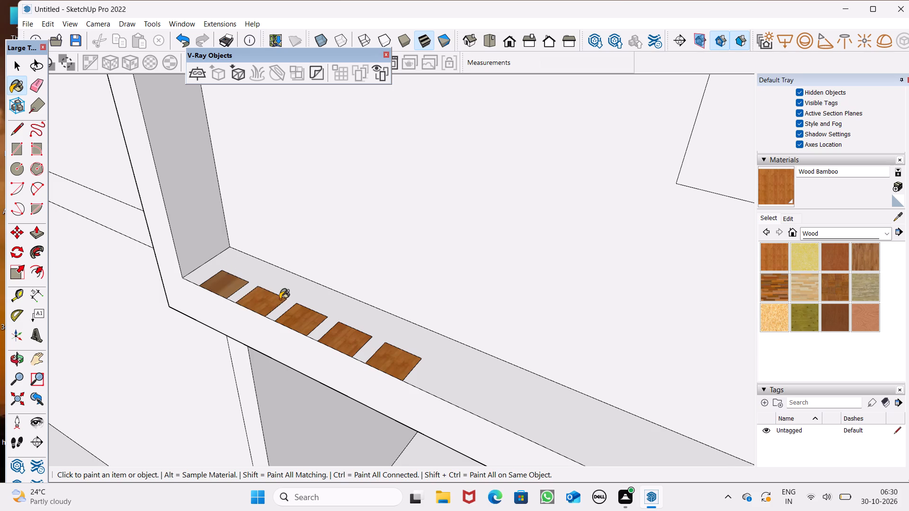
pyautogui.scroll(-2, 371, 345)
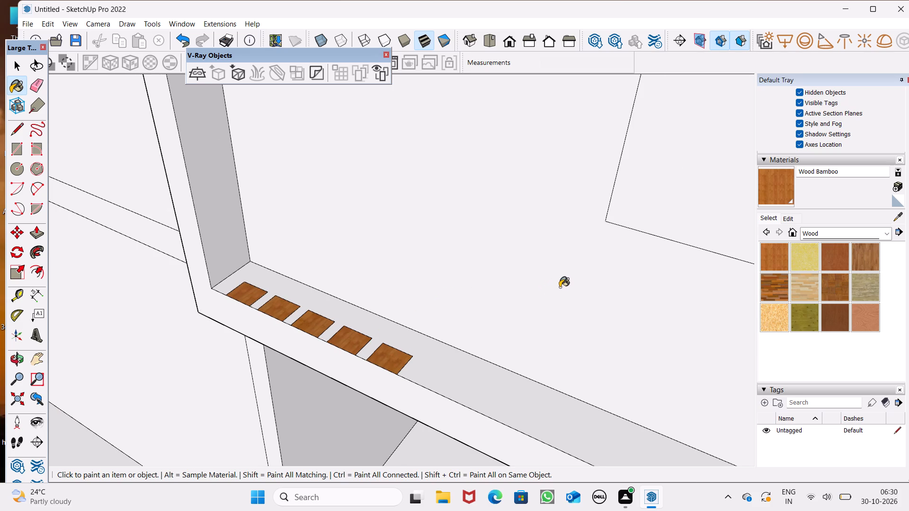
# Push/pull the two Wood Bamboo faces nearest the inner corner up 18' 9/16" to the underside of the border's top.
pyautogui.press('space')
pyautogui.scroll(-13, 330, 265)
pyautogui.scroll(-2, 332, 328)
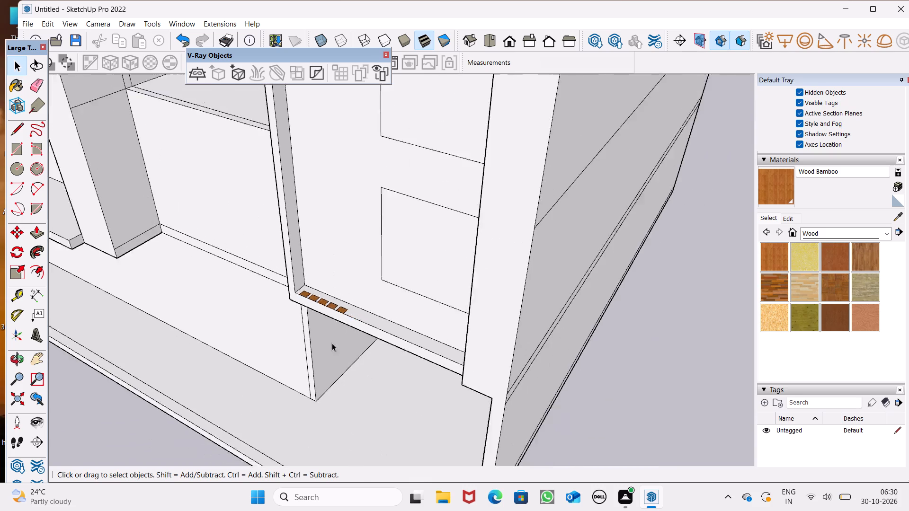
pyautogui.scroll(-5, 332, 343)
pyautogui.scroll(4, 310, 260)
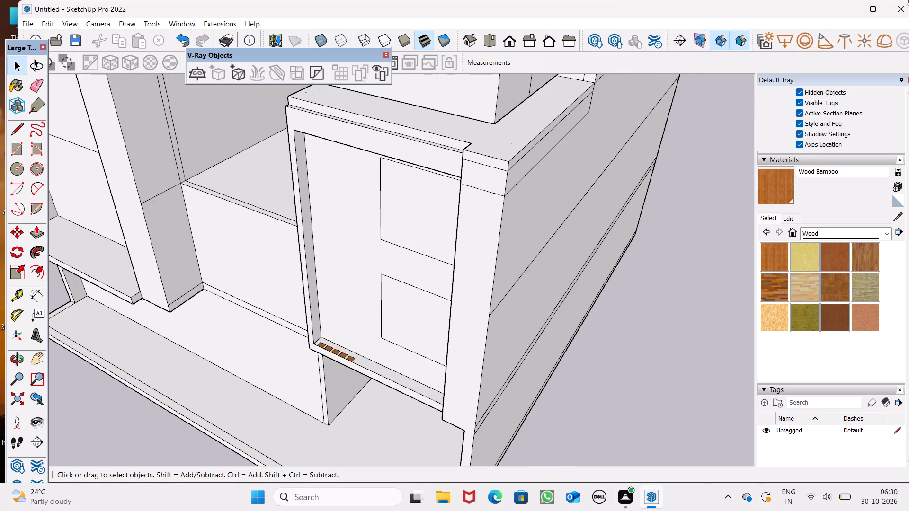
pyautogui.click(40, 233)
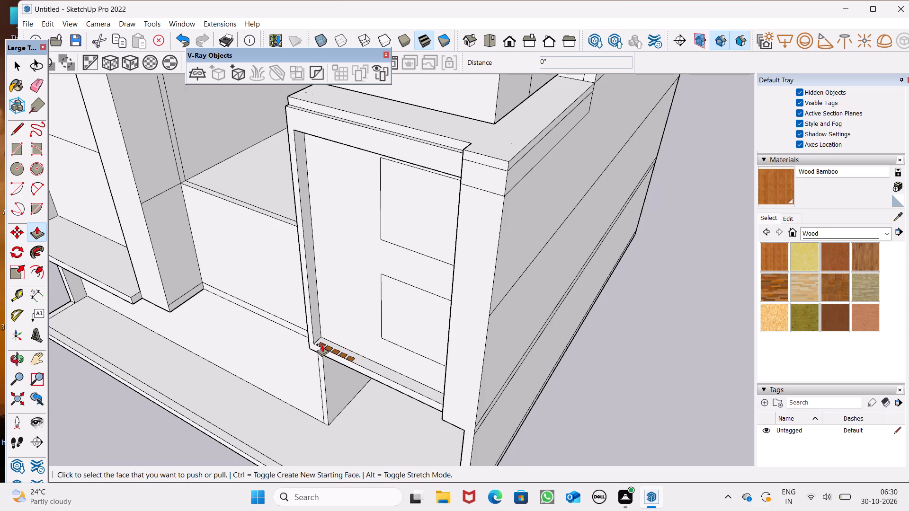
pyautogui.moveTo(322, 344); pyautogui.dragTo(353, 206)
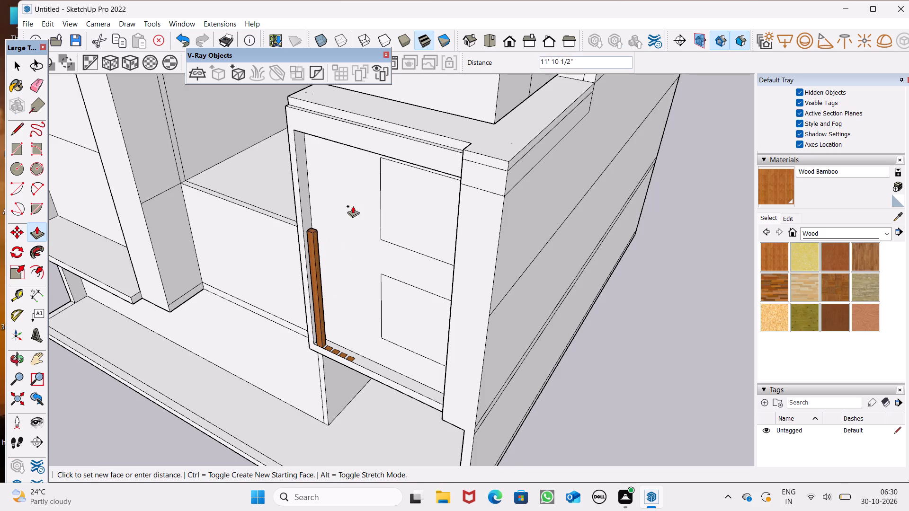
pyautogui.moveTo(353, 206); pyautogui.dragTo(326, 137)
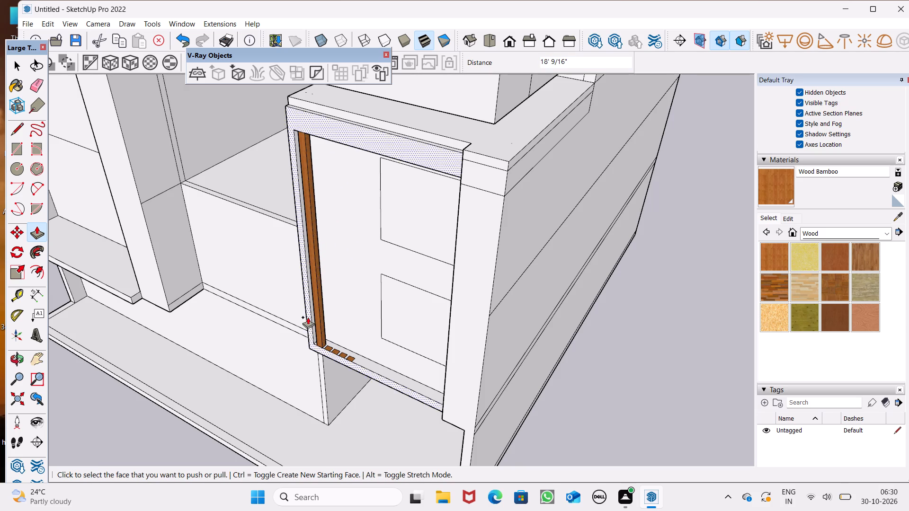
pyautogui.moveTo(326, 348); pyautogui.dragTo(333, 328)
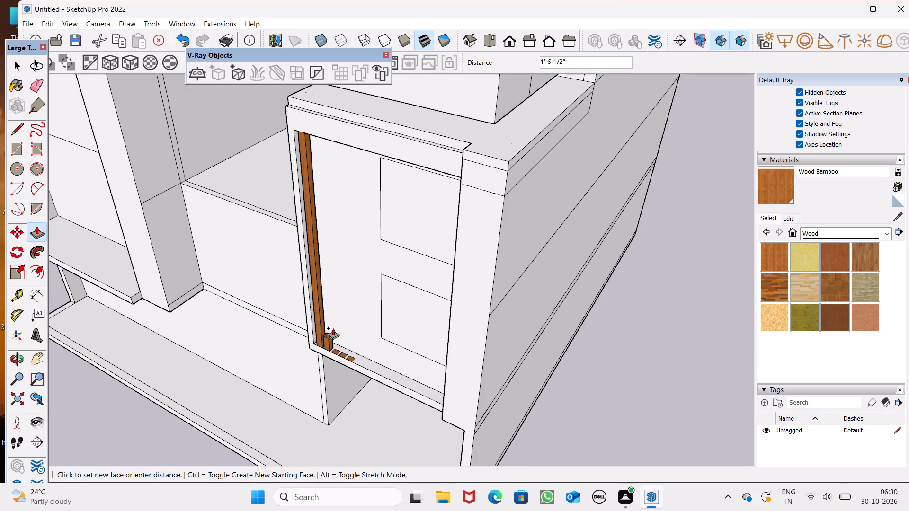
pyautogui.moveTo(333, 328); pyautogui.dragTo(315, 139)
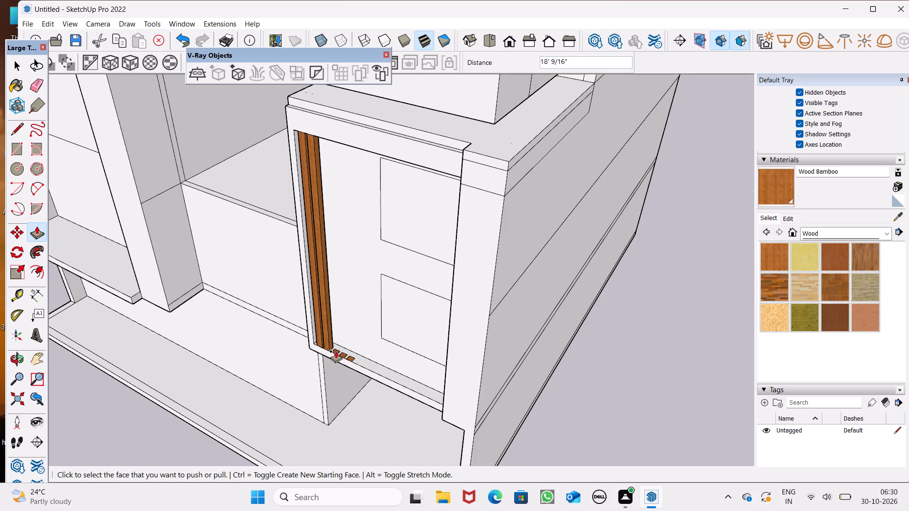
pyautogui.moveTo(332, 347); pyautogui.dragTo(347, 300)
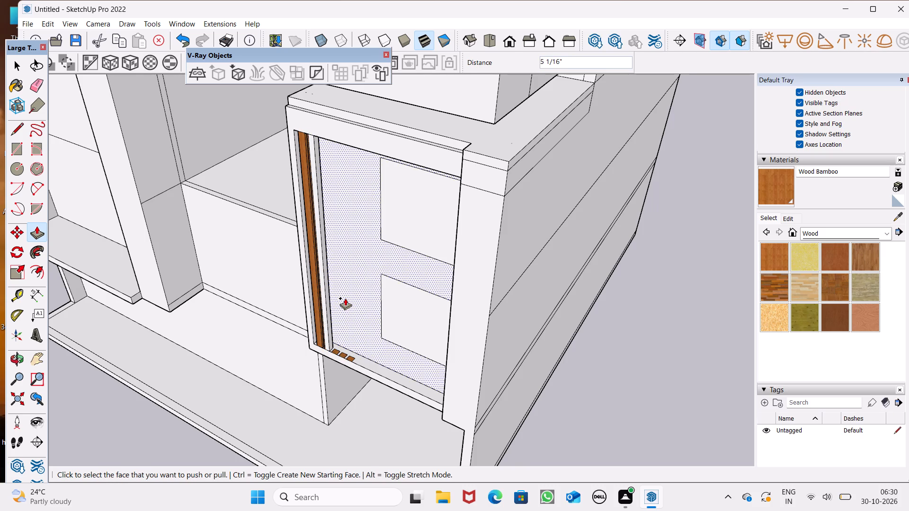
pyautogui.hotkey('ctrl', 'z')
# Push/pull the remaining three Wood Bamboo faces up 18' 9/16" to complete the row of vertical slats.
pyautogui.moveTo(336, 352); pyautogui.dragTo(339, 343)
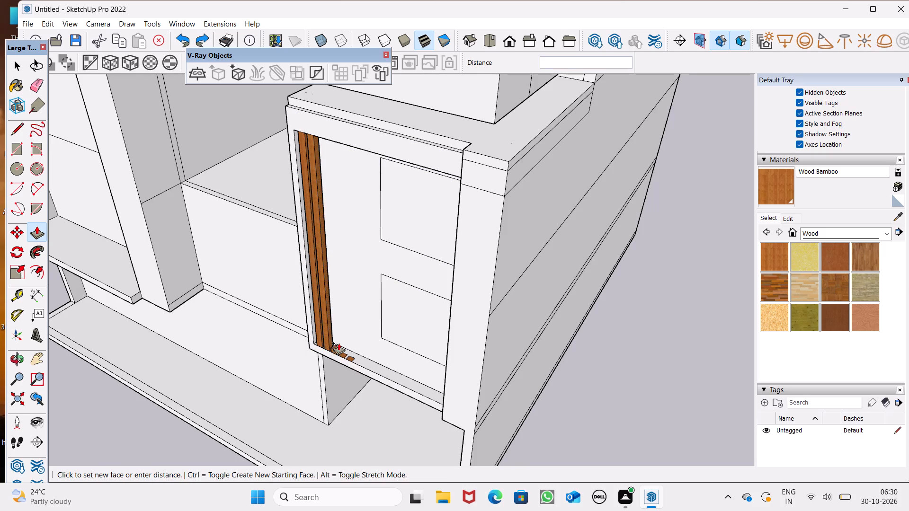
pyautogui.moveTo(339, 343); pyautogui.dragTo(334, 163)
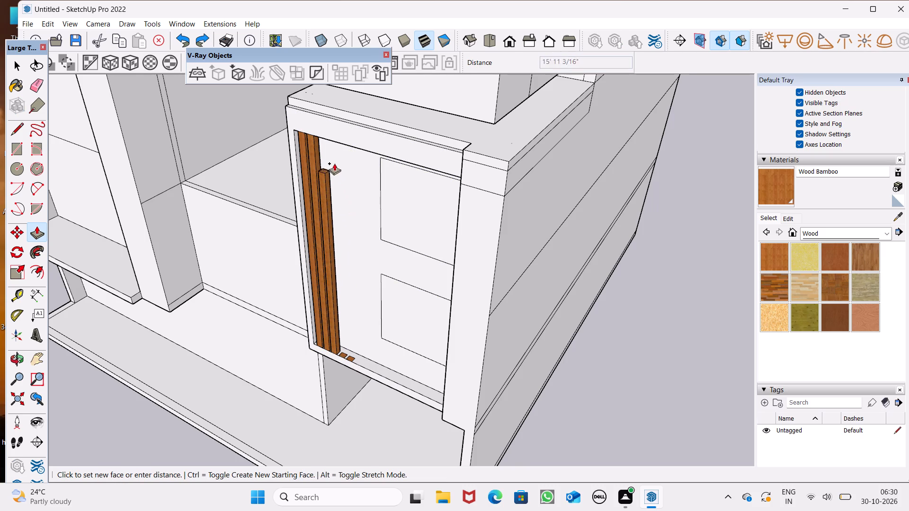
pyautogui.moveTo(334, 163); pyautogui.dragTo(332, 141)
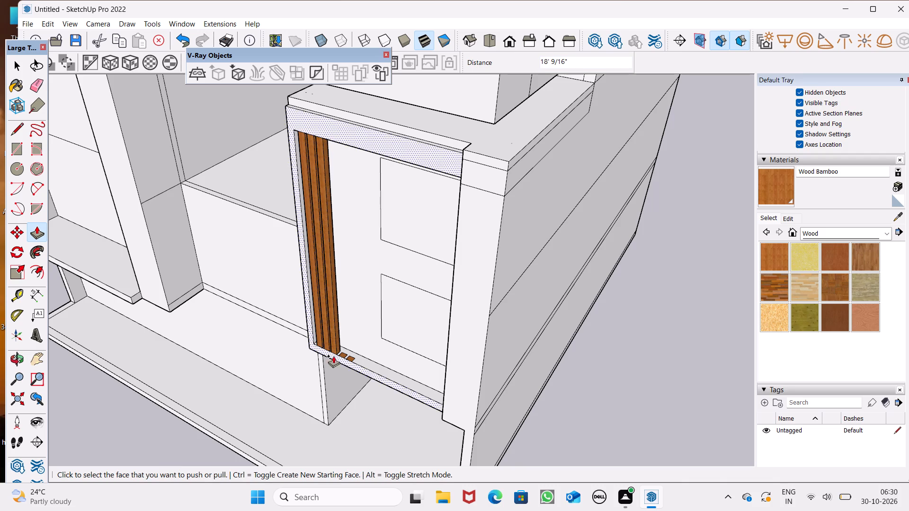
pyautogui.moveTo(342, 354); pyautogui.dragTo(351, 319)
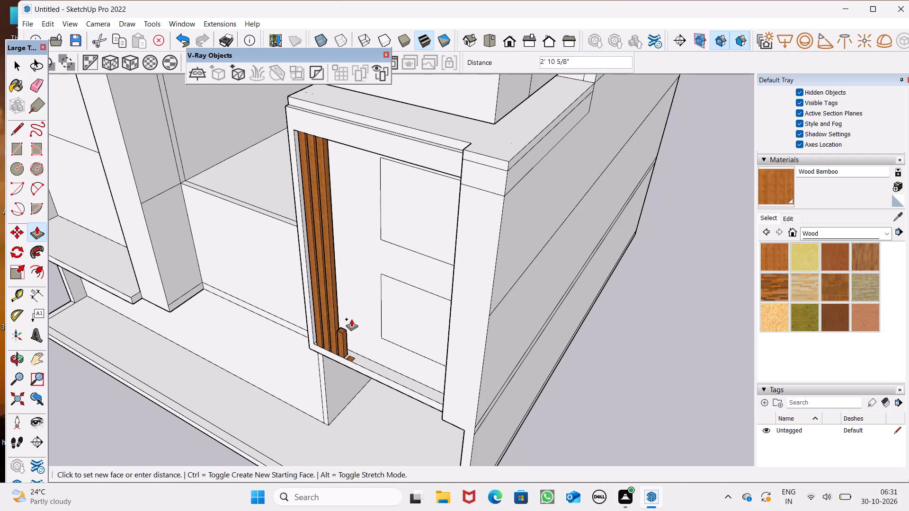
pyautogui.moveTo(351, 319); pyautogui.dragTo(336, 143)
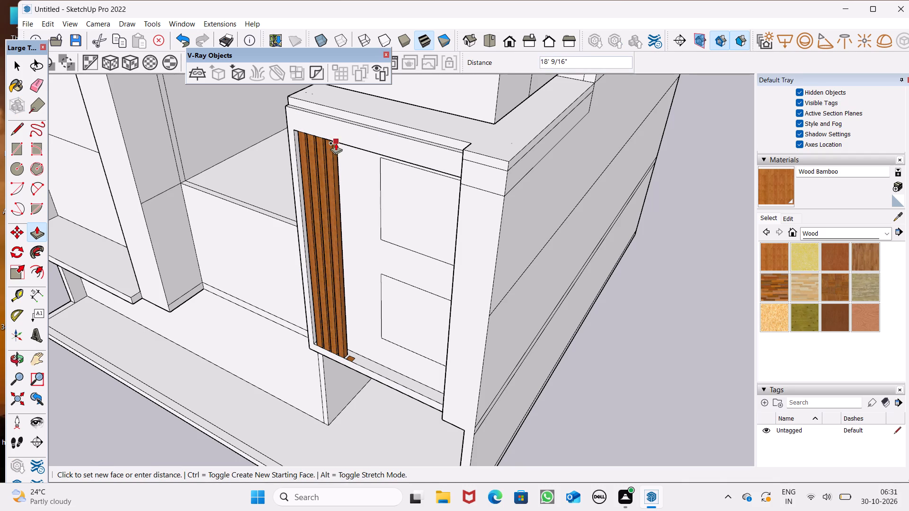
pyautogui.moveTo(336, 143); pyautogui.dragTo(343, 147)
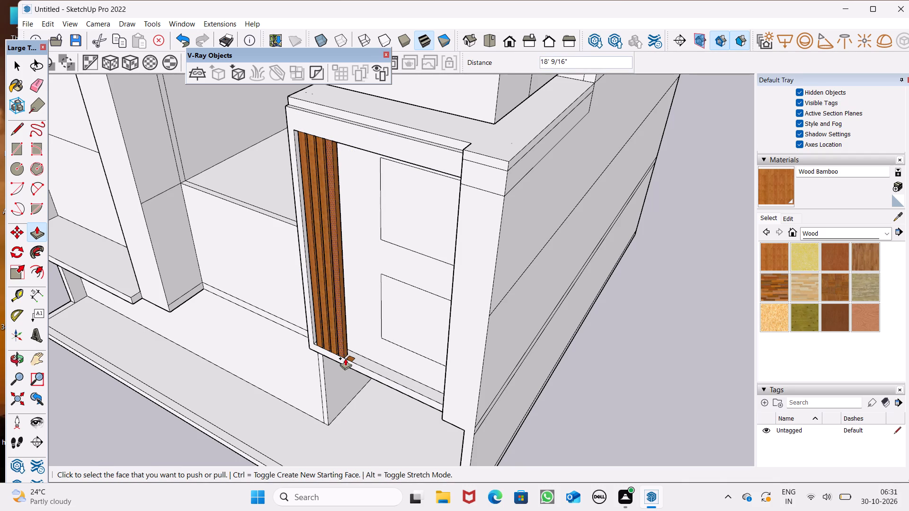
pyautogui.moveTo(349, 358); pyautogui.dragTo(365, 167)
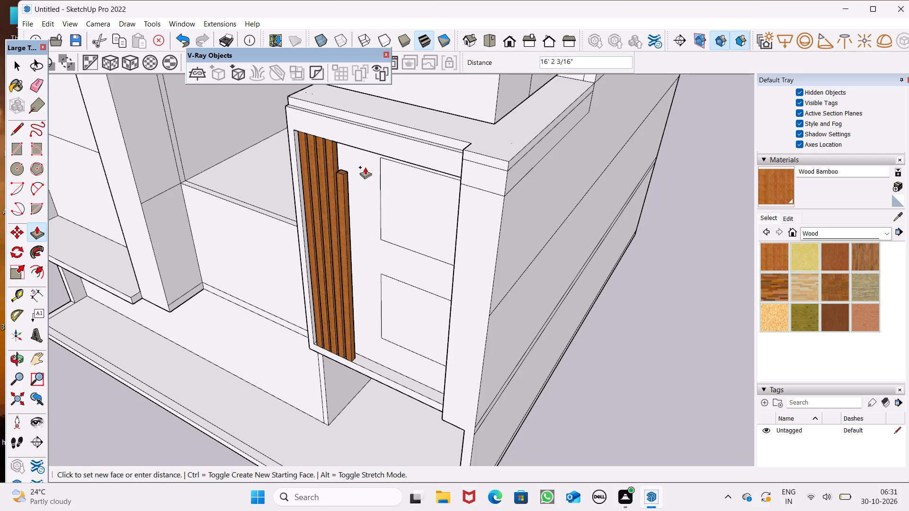
pyautogui.moveTo(365, 167); pyautogui.dragTo(349, 145)
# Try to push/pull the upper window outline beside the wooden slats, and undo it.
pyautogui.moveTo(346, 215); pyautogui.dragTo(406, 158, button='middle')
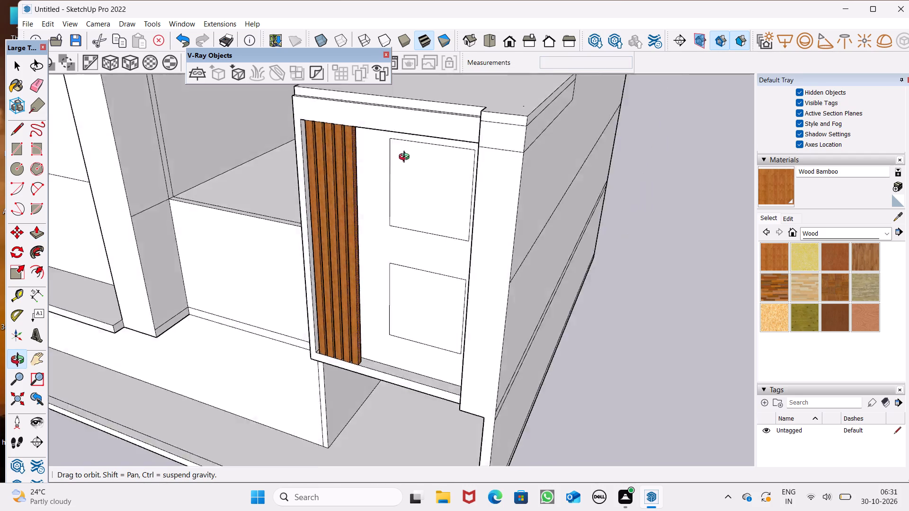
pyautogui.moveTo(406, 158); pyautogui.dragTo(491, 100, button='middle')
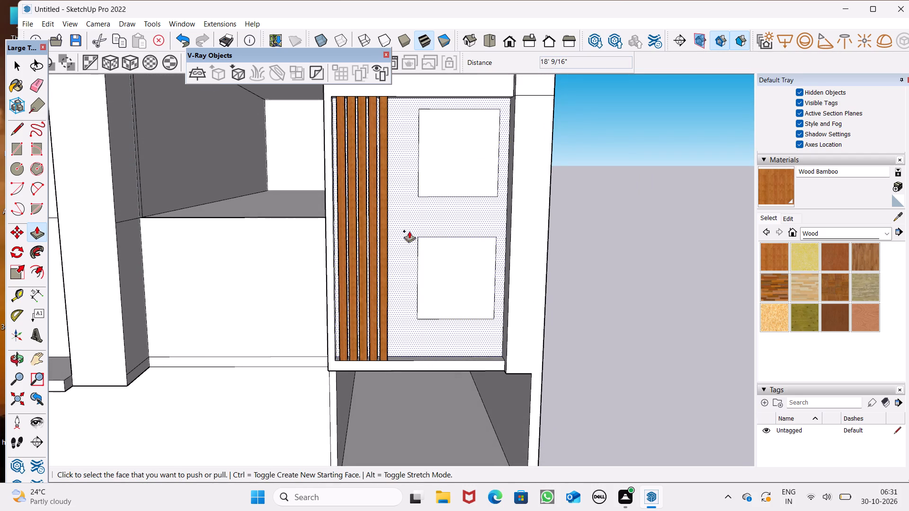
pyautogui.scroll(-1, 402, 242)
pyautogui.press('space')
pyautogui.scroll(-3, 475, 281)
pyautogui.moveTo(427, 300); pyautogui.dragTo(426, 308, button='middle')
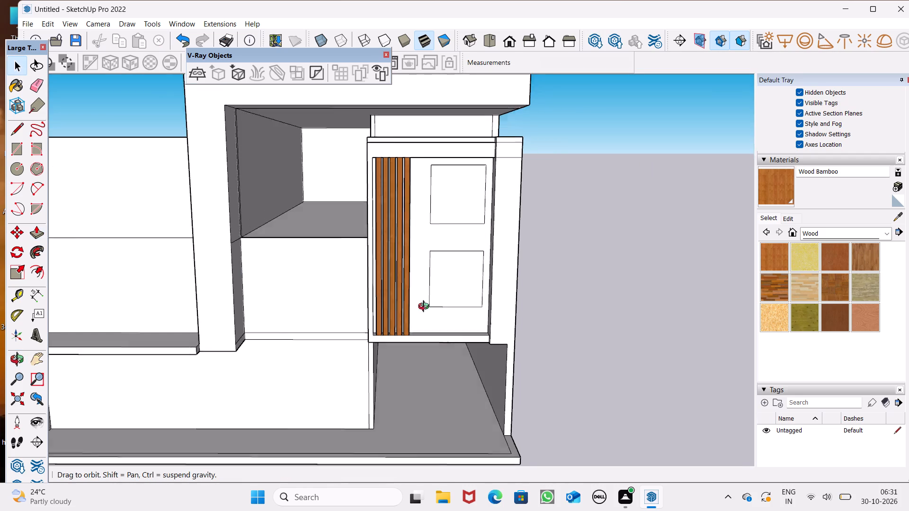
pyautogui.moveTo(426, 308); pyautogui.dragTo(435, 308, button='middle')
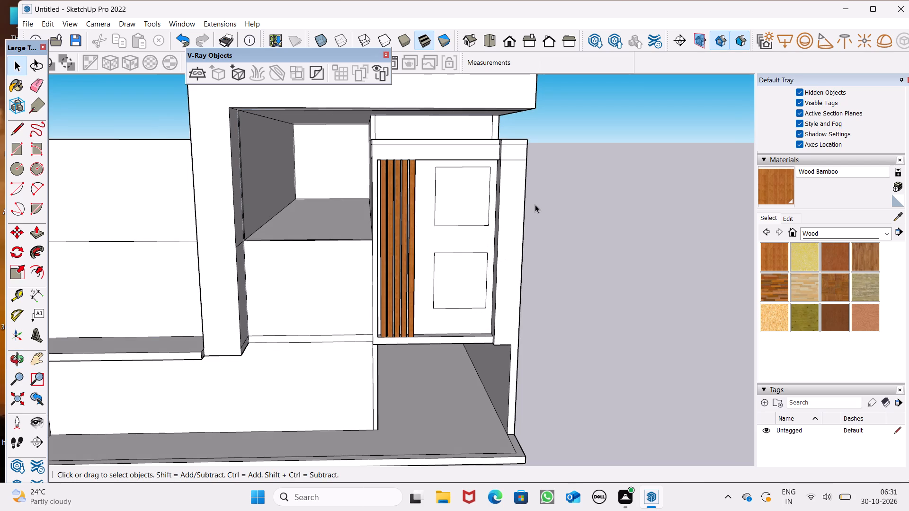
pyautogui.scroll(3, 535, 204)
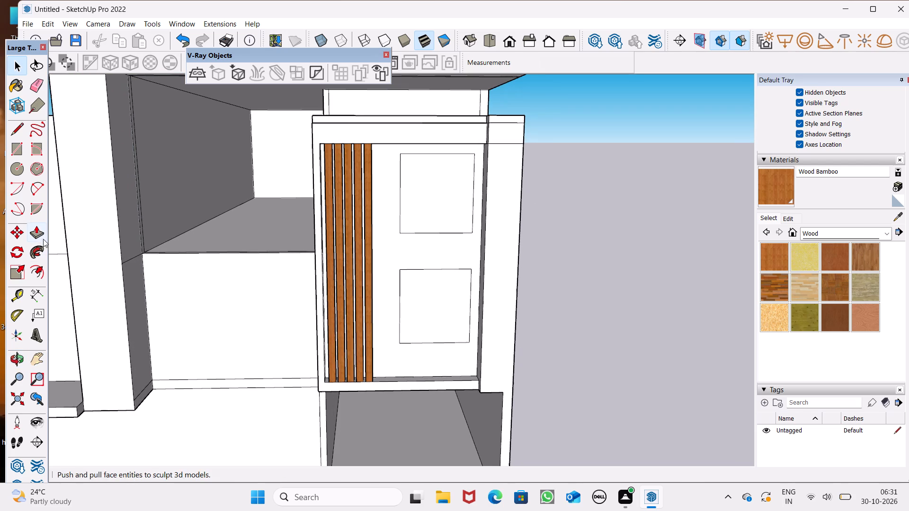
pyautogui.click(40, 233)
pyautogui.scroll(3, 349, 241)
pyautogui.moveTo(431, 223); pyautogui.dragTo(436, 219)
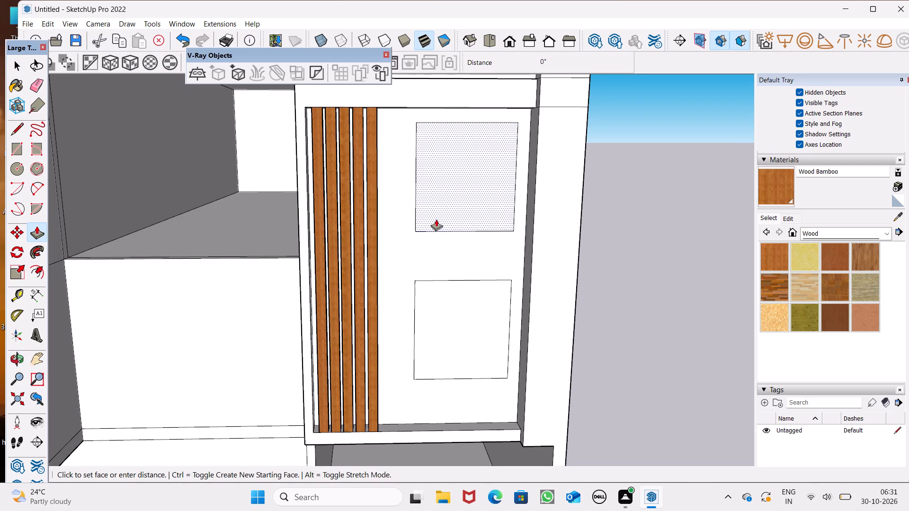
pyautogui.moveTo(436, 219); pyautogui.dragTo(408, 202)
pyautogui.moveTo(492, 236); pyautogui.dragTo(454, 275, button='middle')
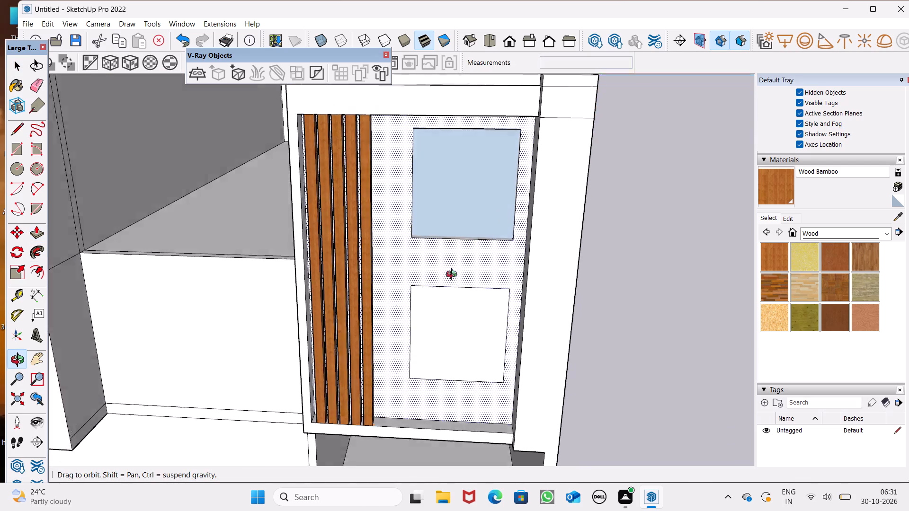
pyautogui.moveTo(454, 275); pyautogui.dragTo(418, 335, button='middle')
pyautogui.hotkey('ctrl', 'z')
# Push the upper and lower window outlines beside the slats inward 6" to cut openings through the wall.
pyautogui.scroll(4, 444, 279)
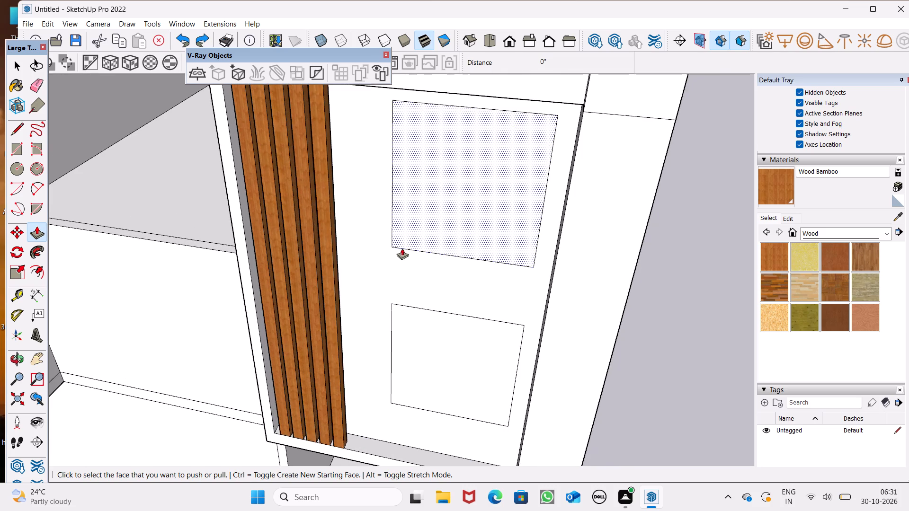
pyautogui.moveTo(408, 239); pyautogui.dragTo(513, 205)
pyautogui.scroll(-4, 481, 217)
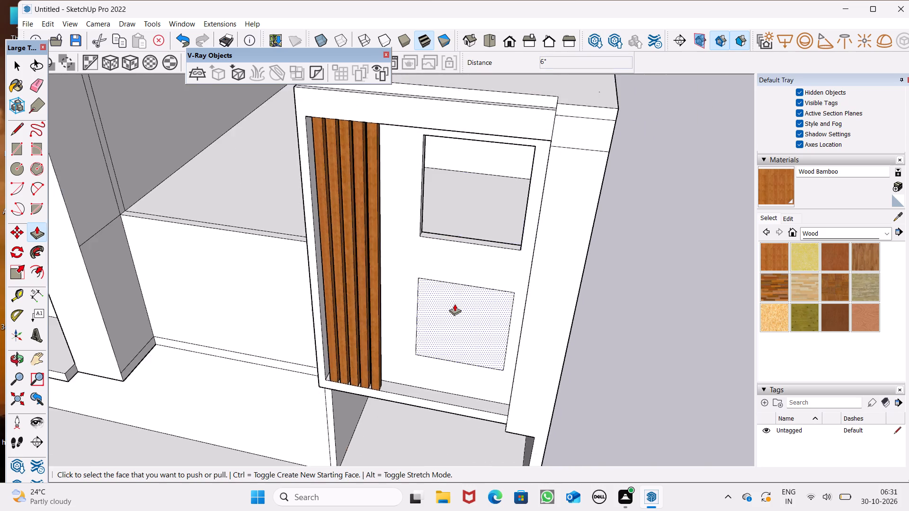
pyautogui.moveTo(456, 301); pyautogui.dragTo(482, 213, button='middle')
pyautogui.scroll(1, 466, 272)
pyautogui.scroll(-3, 463, 317)
pyautogui.scroll(3, 463, 390)
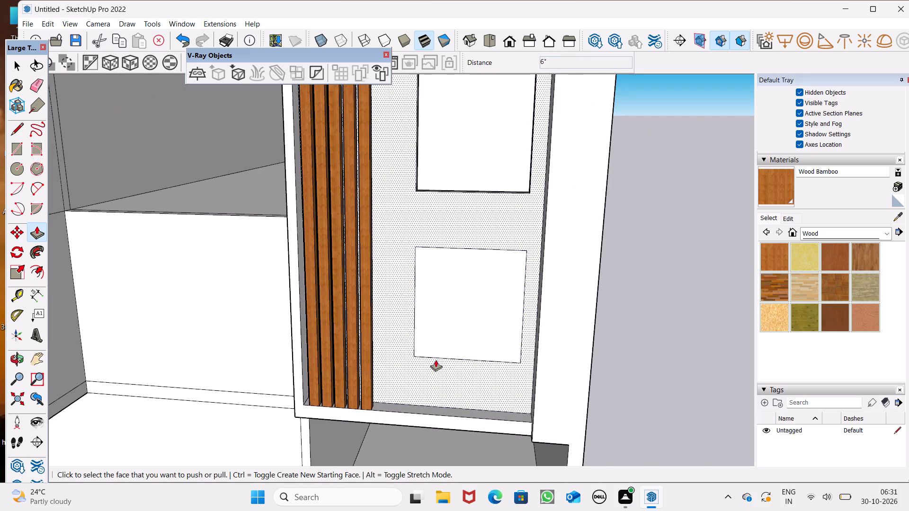
pyautogui.moveTo(424, 347); pyautogui.dragTo(457, 332)
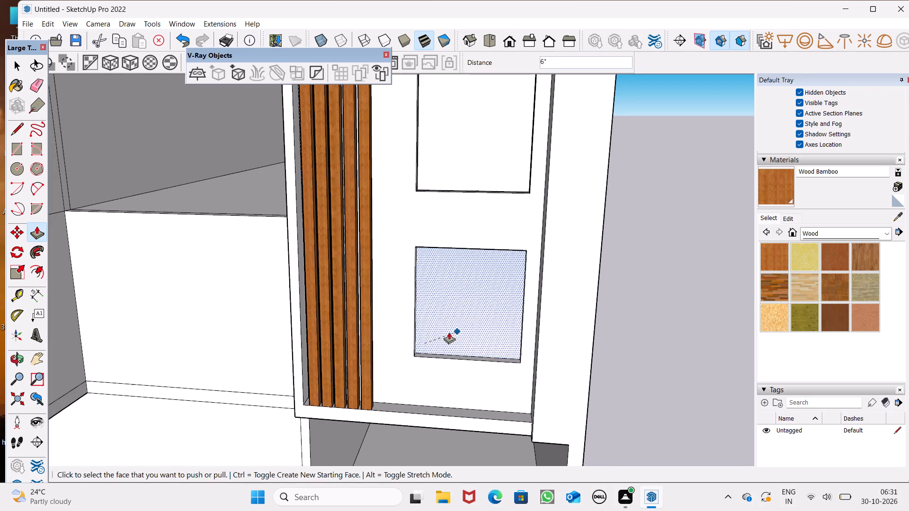
# Examine the whole building's front with its wooden slats and window openings from several angles.
pyautogui.scroll(-5, 443, 320)
pyautogui.moveTo(449, 344); pyautogui.dragTo(631, 330, button='middle')
pyautogui.scroll(-3, 594, 271)
pyautogui.moveTo(588, 288); pyautogui.dragTo(512, 290, button='middle')
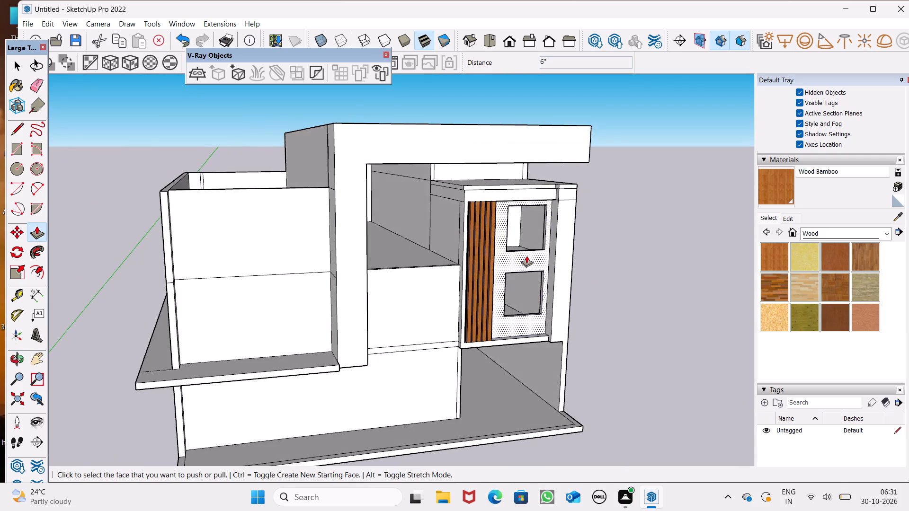
pyautogui.scroll(-4, 528, 251)
pyautogui.moveTo(531, 256); pyautogui.dragTo(507, 240, button='middle')
pyautogui.scroll(1, 531, 256)
pyautogui.scroll(1, 480, 238)
pyautogui.scroll(-3, 492, 235)
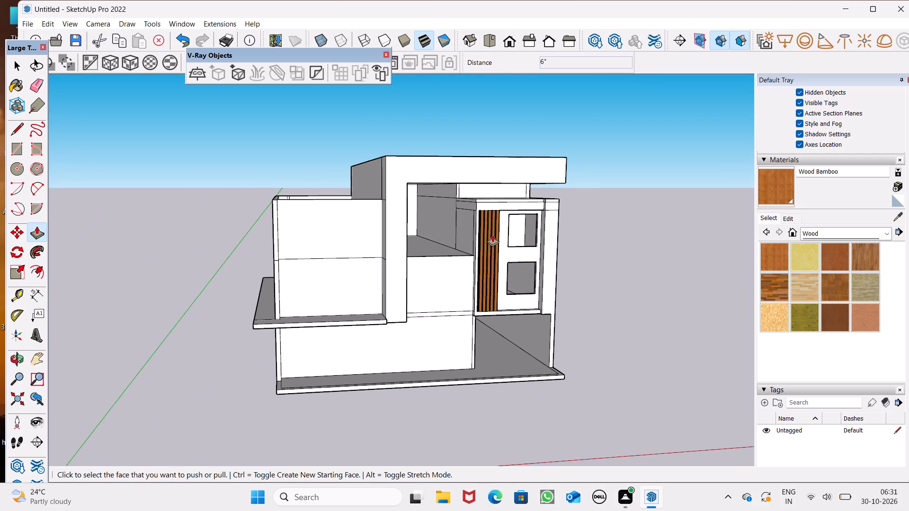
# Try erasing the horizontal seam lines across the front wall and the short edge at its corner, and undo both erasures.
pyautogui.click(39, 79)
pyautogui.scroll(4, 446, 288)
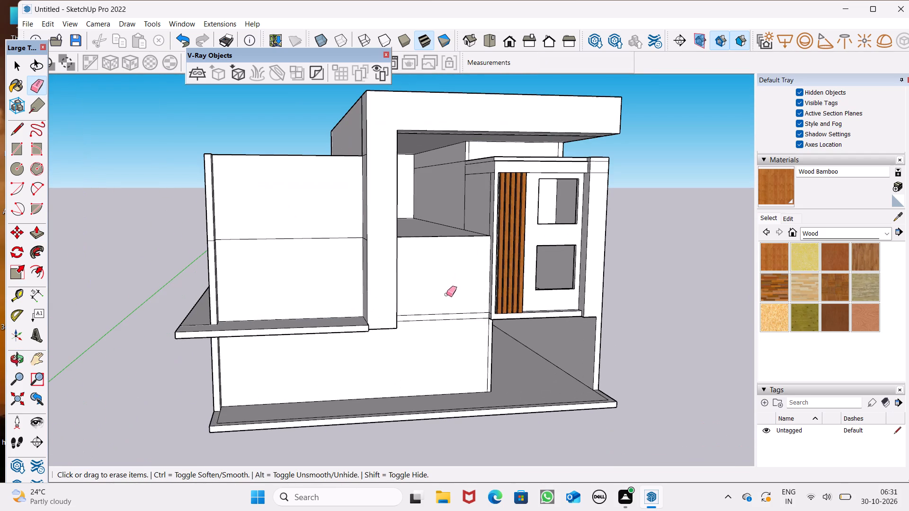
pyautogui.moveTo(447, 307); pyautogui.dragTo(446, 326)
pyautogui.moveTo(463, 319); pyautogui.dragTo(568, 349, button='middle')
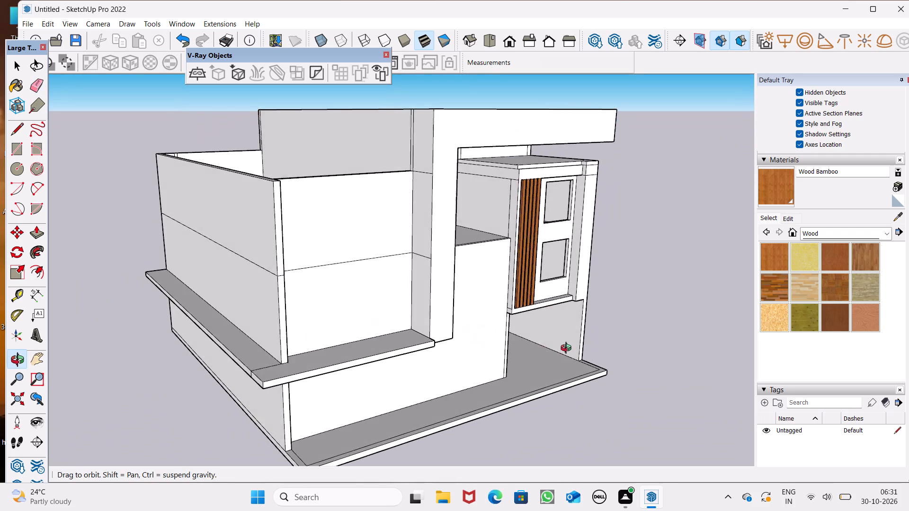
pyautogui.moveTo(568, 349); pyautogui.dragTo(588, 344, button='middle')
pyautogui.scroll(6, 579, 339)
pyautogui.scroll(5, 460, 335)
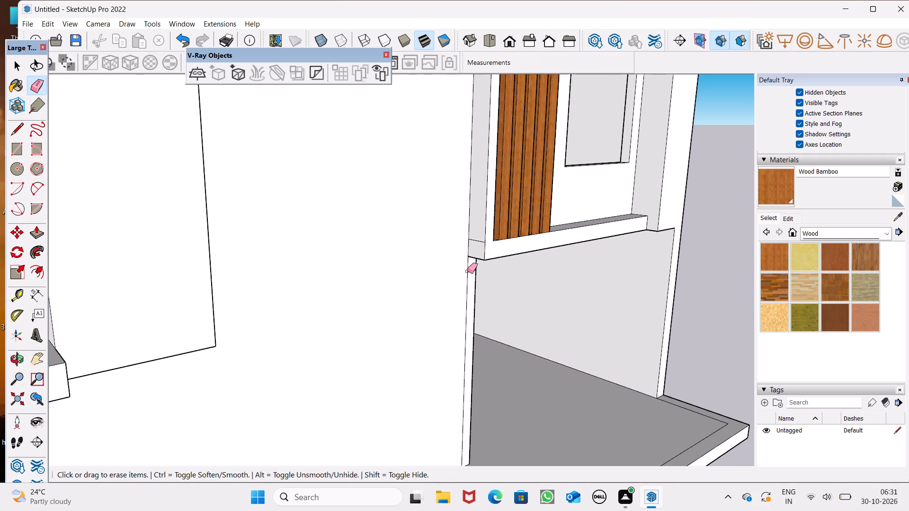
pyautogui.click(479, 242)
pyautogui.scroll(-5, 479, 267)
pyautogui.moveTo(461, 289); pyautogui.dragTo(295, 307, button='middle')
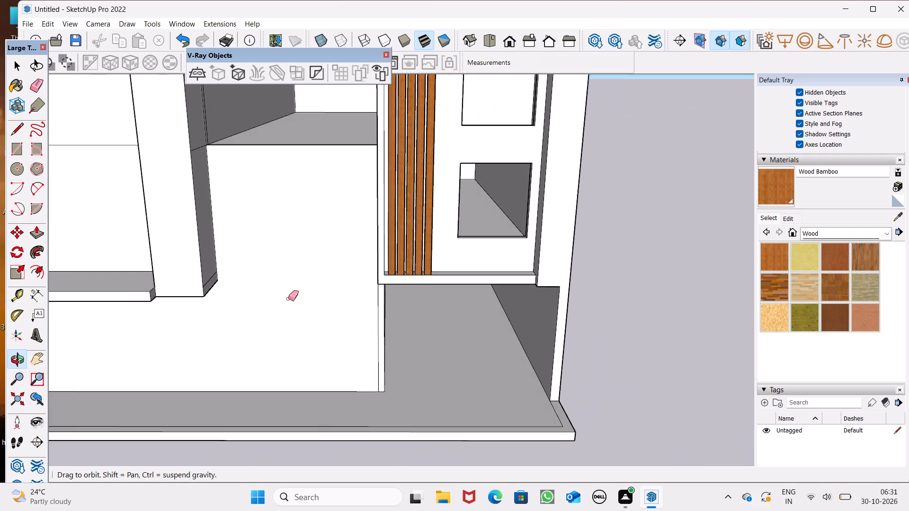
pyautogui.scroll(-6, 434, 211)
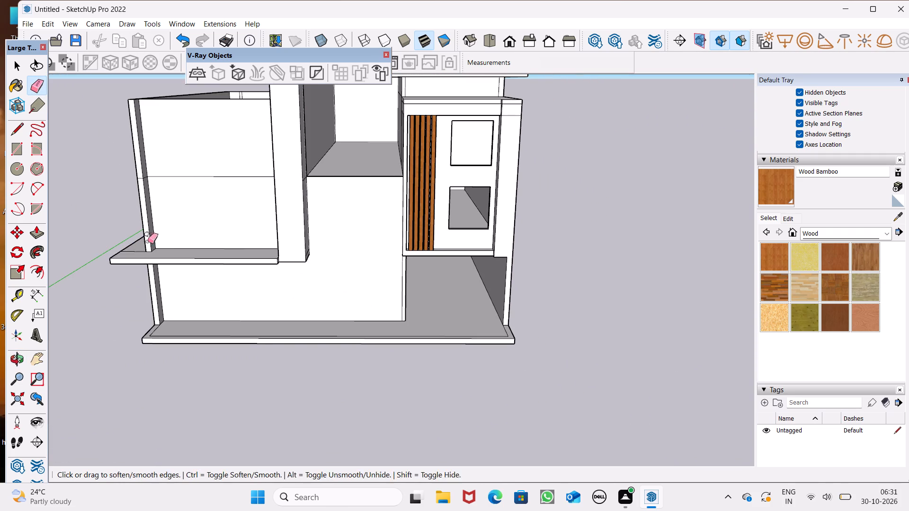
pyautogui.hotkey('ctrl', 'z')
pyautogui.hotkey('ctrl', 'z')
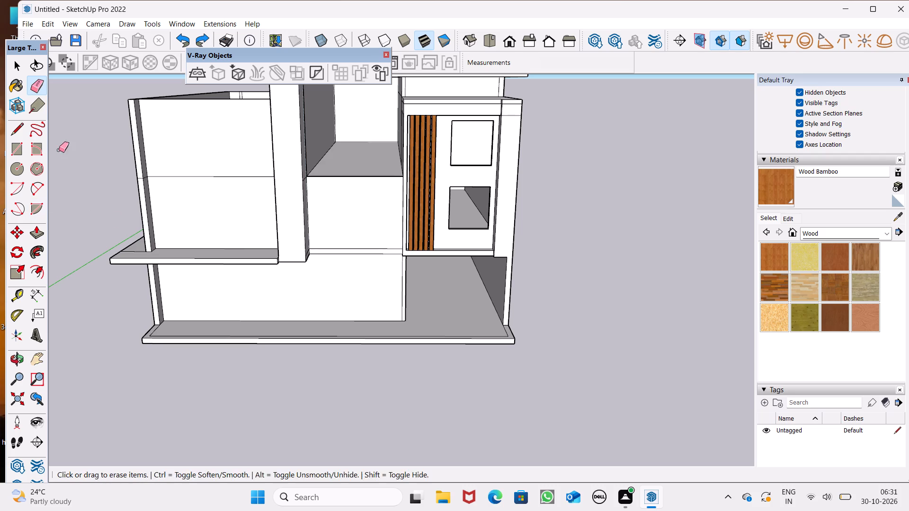
# Draw two upright window rectangles, about 7' 6" by 4' and 7' 7" by 2' 1", on the upper wall between the frame column and the slats.
pyautogui.click(14, 147)
pyautogui.scroll(-3, 409, 171)
pyautogui.scroll(2, 375, 189)
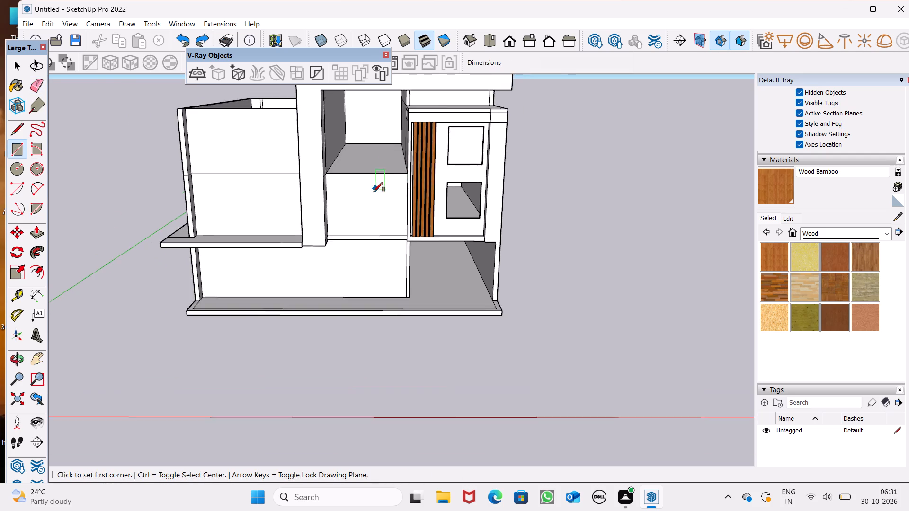
pyautogui.scroll(4, 374, 192)
pyautogui.scroll(-2, 359, 192)
pyautogui.moveTo(340, 208); pyautogui.dragTo(378, 150, button='middle')
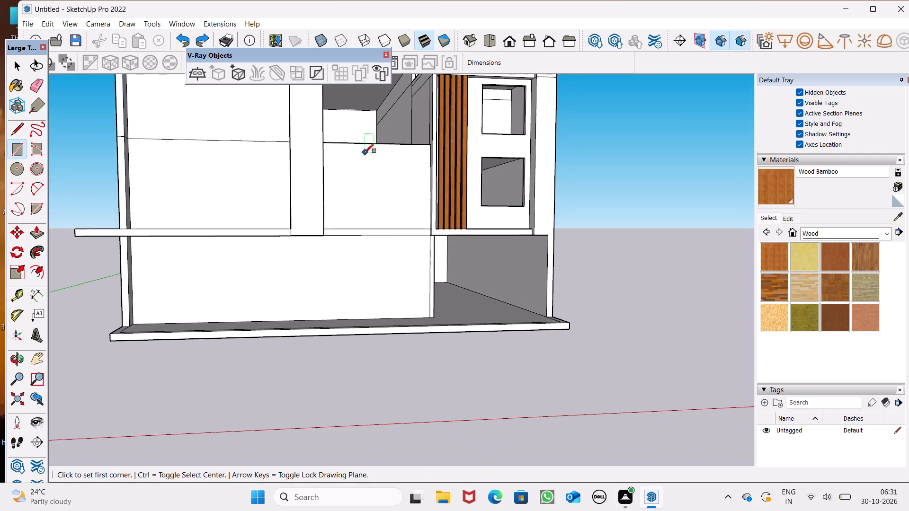
pyautogui.moveTo(366, 169); pyautogui.dragTo(354, 181, button='middle')
pyautogui.scroll(7, 355, 182)
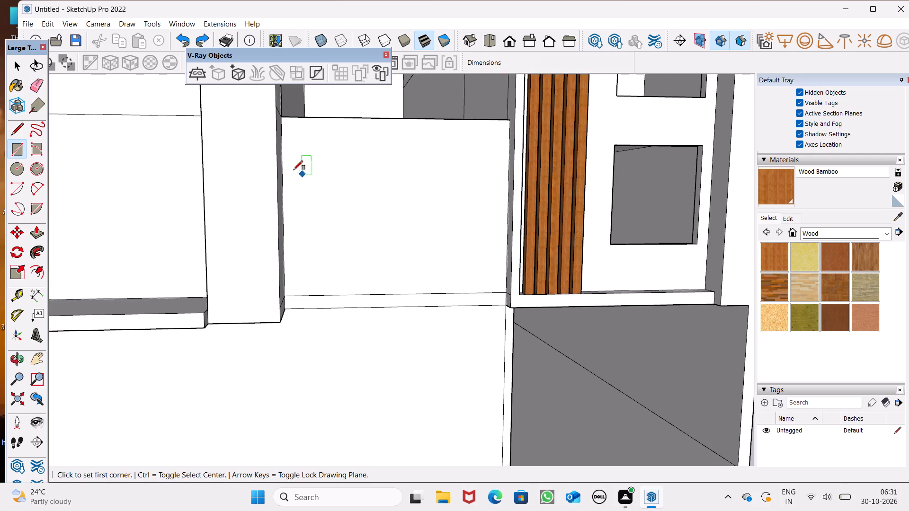
pyautogui.scroll(2, 308, 156)
pyautogui.click(303, 141)
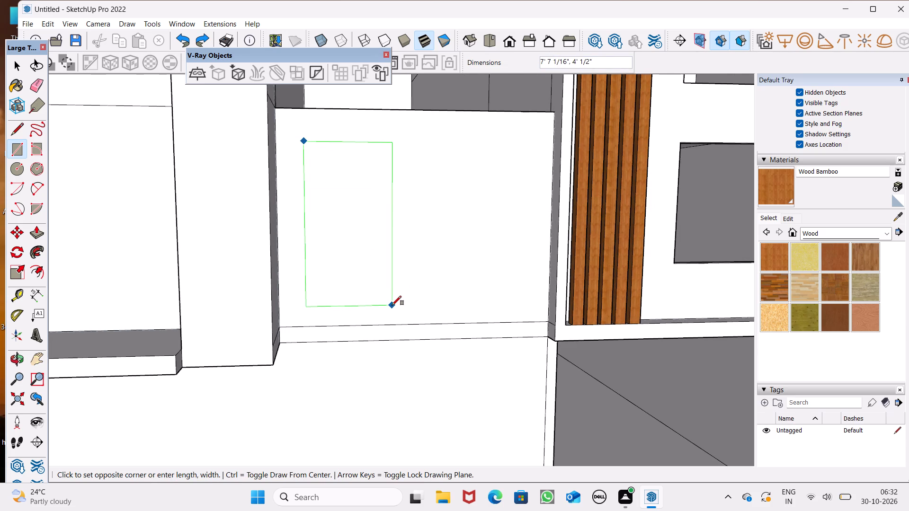
pyautogui.click(391, 304)
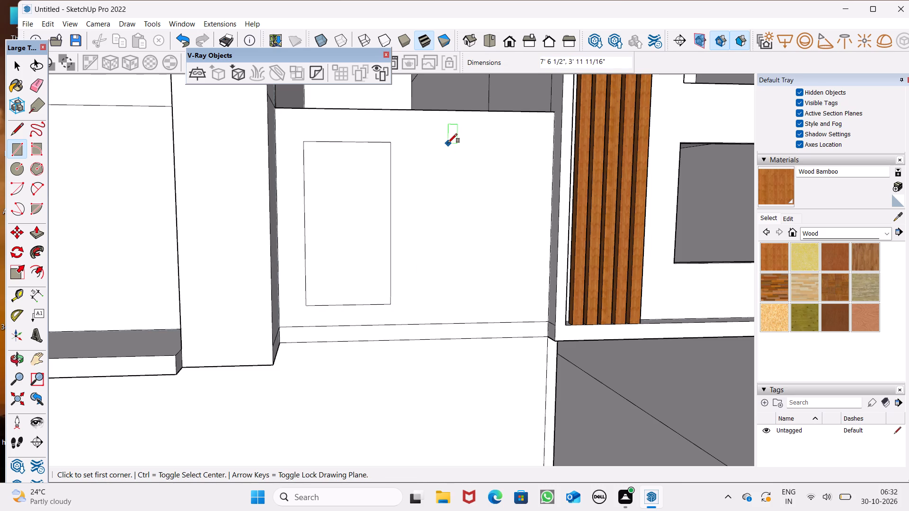
pyautogui.click(448, 141)
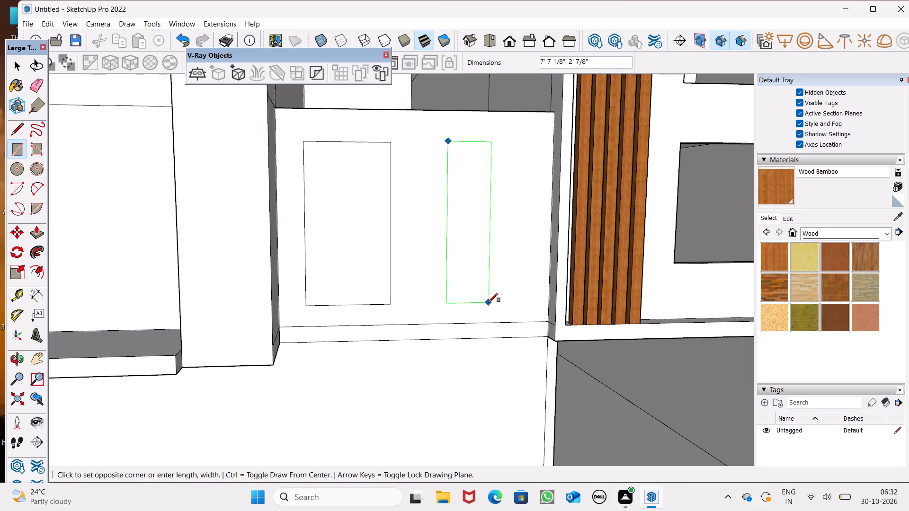
pyautogui.click(490, 304)
# Draw a window rectangle about 6' 4" wide by 5' 3" high on the ground-floor front wall beside the open bay.
pyautogui.scroll(-11, 442, 208)
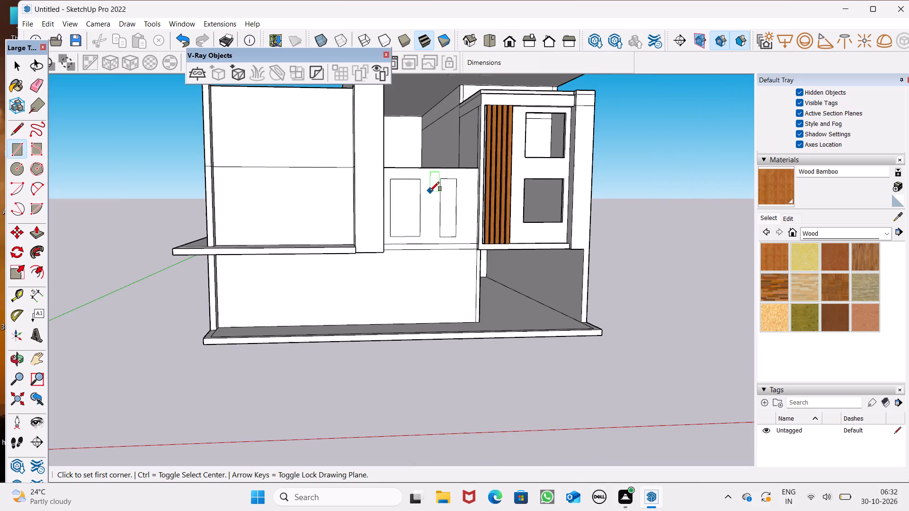
pyautogui.scroll(4, 441, 232)
pyautogui.moveTo(445, 287); pyautogui.dragTo(428, 264, button='middle')
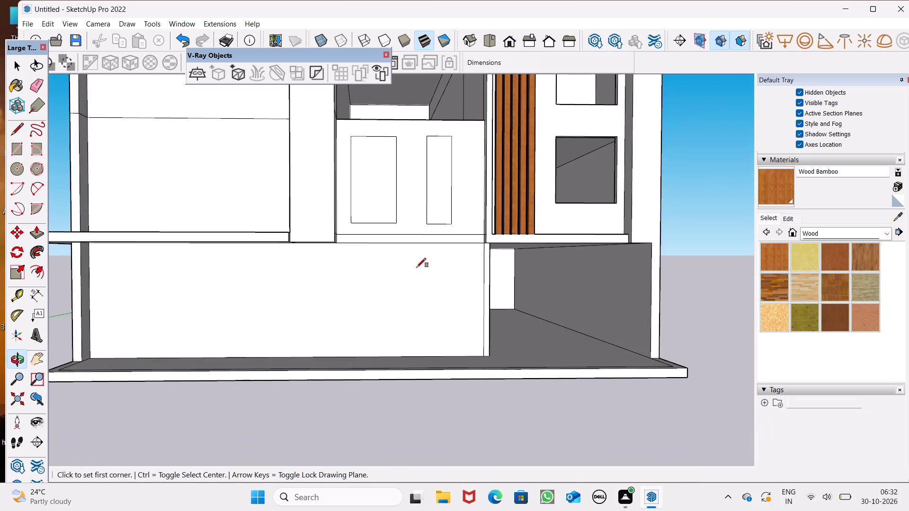
pyautogui.moveTo(392, 254); pyautogui.dragTo(398, 257)
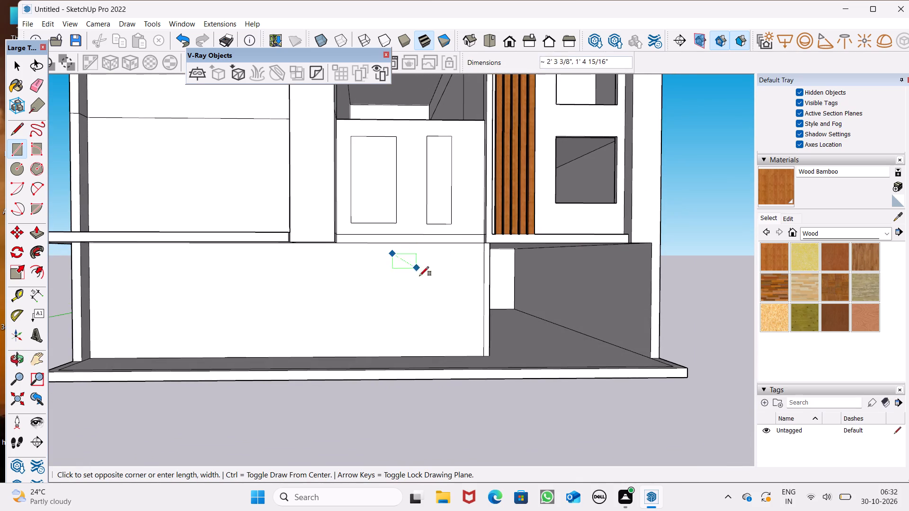
pyautogui.click(464, 313)
pyautogui.press('space')
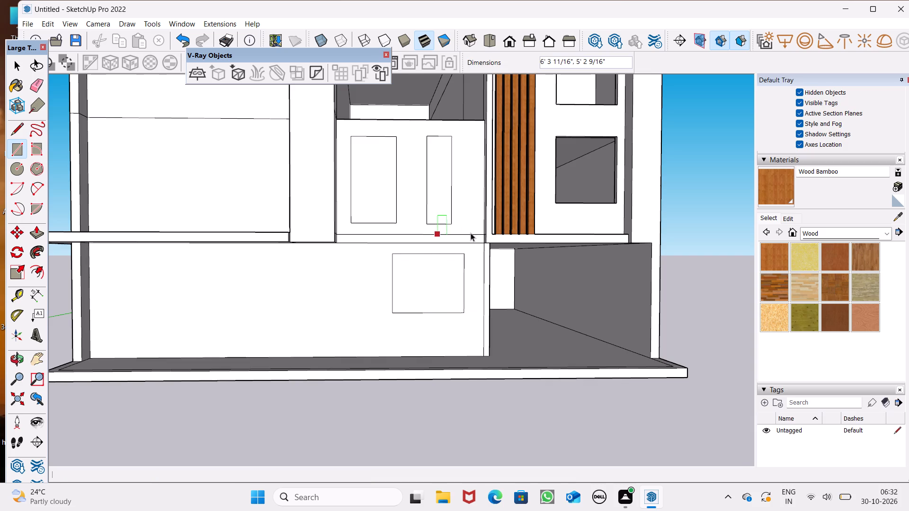
pyautogui.scroll(-7, 465, 235)
pyautogui.moveTo(487, 235); pyautogui.dragTo(489, 243, button='middle')
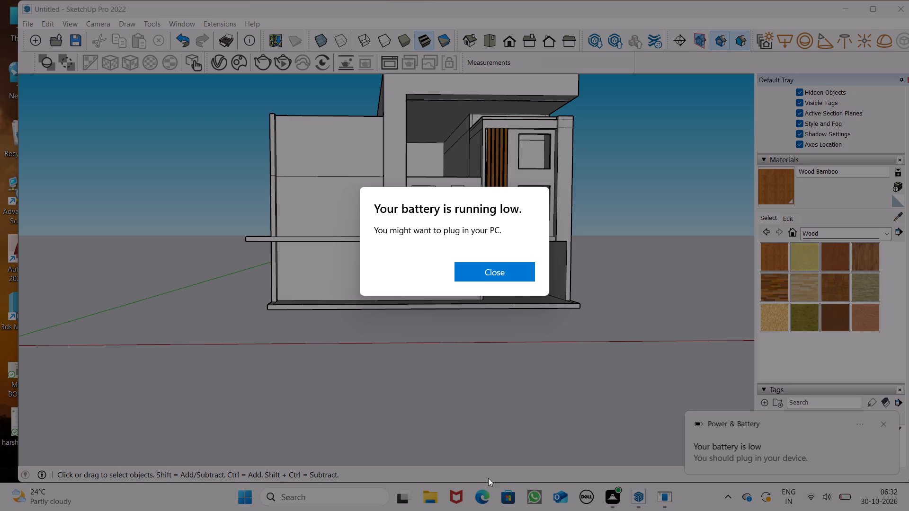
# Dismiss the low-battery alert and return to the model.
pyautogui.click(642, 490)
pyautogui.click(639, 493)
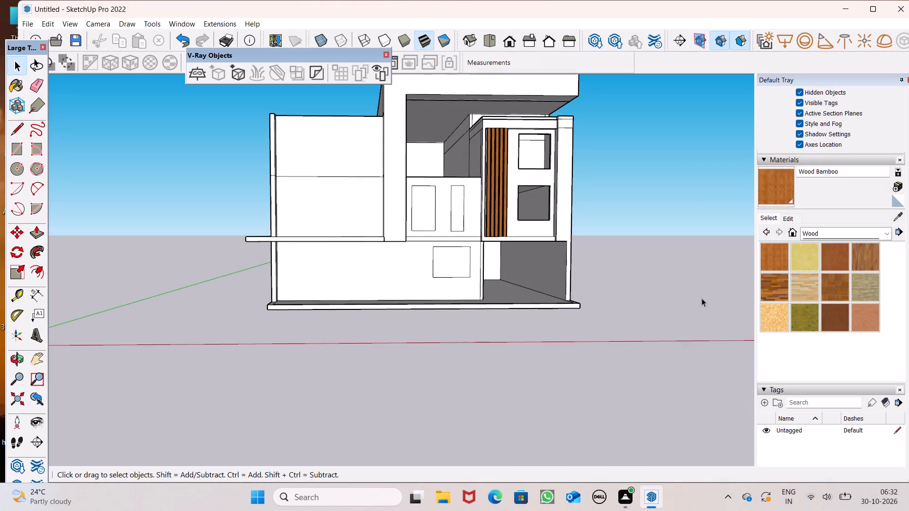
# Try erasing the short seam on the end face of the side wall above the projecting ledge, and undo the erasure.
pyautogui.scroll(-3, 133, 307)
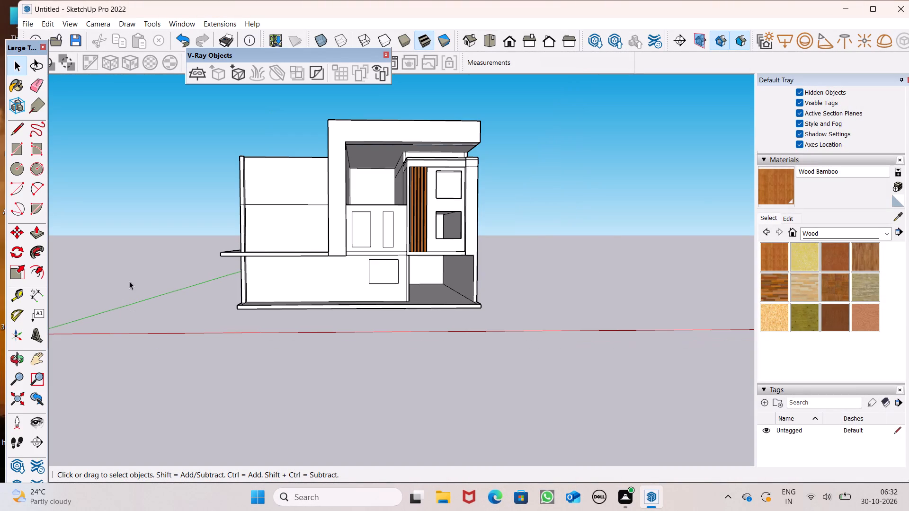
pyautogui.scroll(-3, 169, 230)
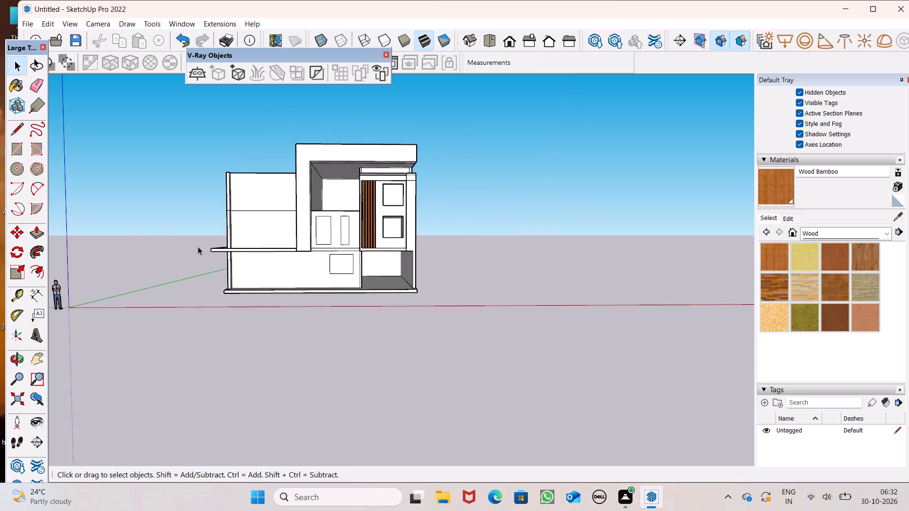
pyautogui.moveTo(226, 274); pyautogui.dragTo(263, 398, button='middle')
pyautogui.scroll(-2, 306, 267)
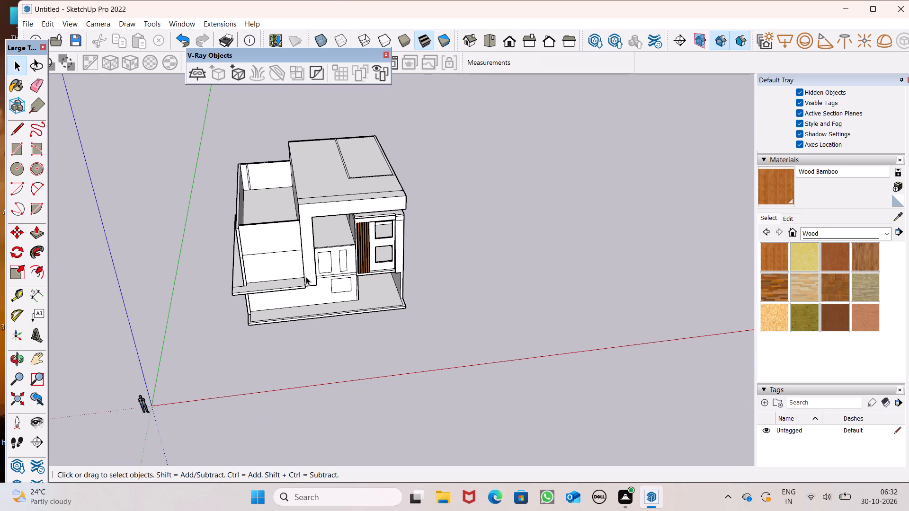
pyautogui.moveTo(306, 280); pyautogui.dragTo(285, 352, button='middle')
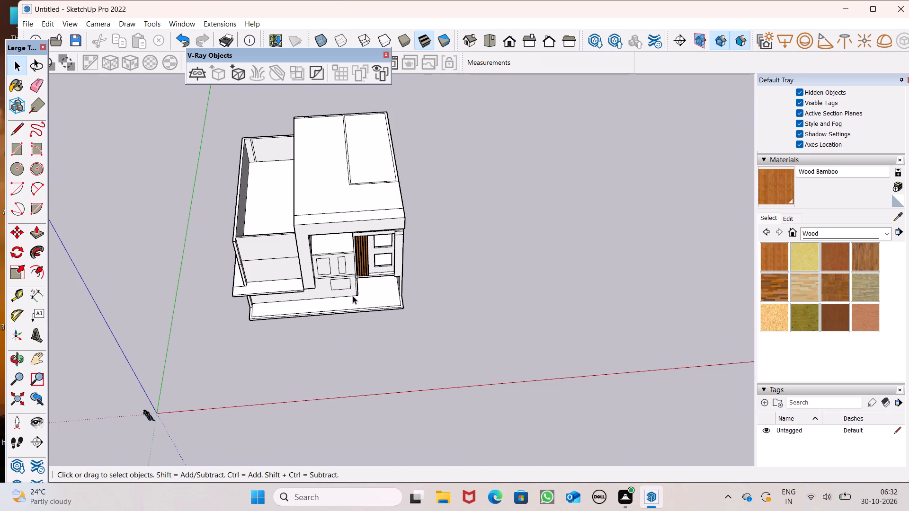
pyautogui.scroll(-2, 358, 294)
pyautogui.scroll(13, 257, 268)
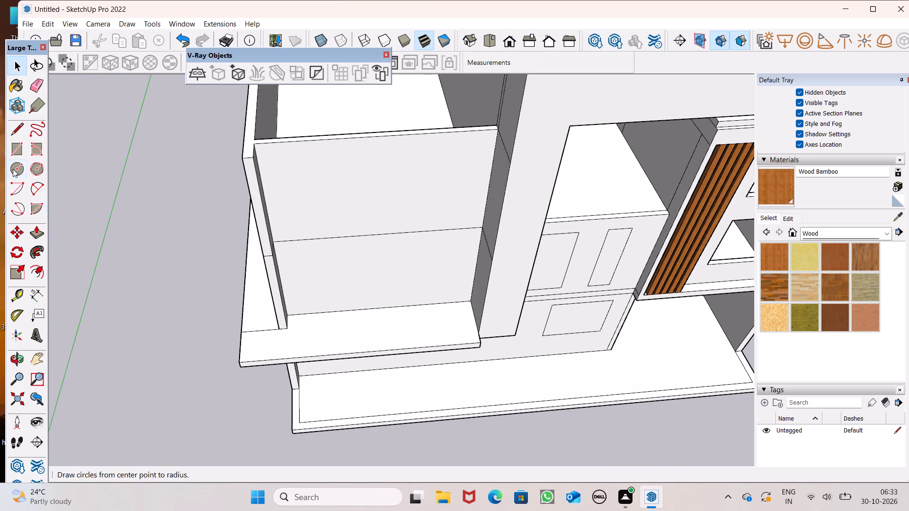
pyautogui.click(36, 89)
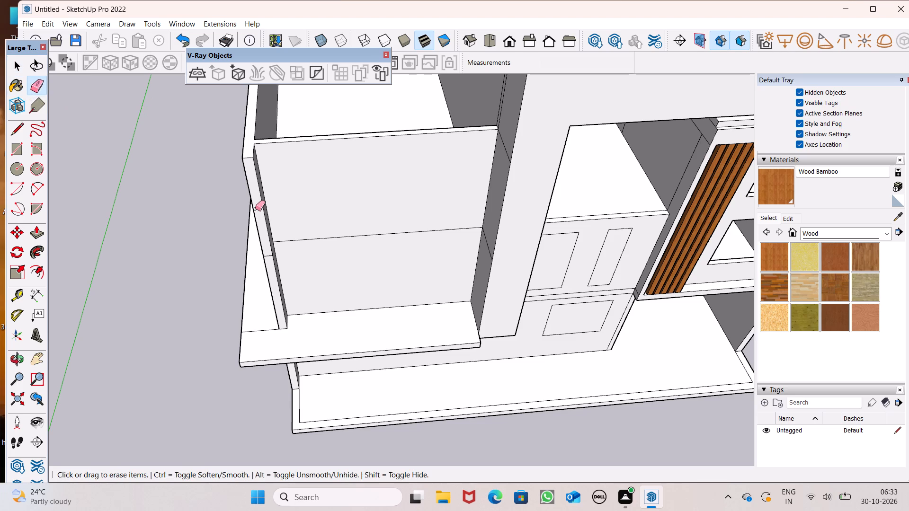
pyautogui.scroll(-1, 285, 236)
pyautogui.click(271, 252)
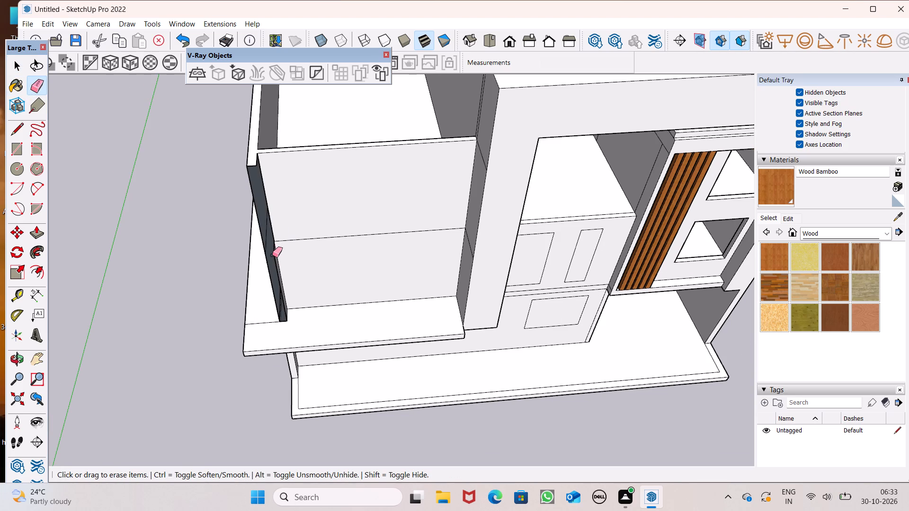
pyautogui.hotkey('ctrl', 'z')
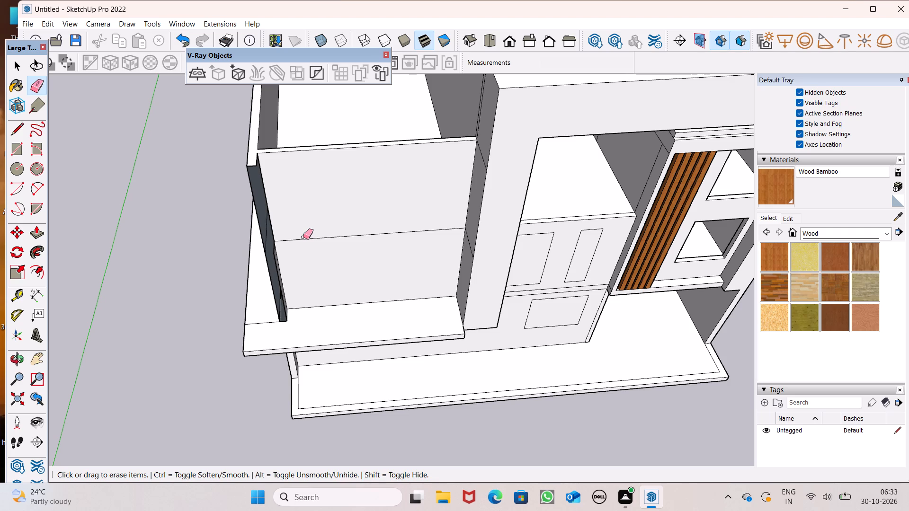
# Erase the short horizontal seam across the end face of the side wall above the projecting ledge.
pyautogui.moveTo(289, 264); pyautogui.dragTo(282, 247, button='middle')
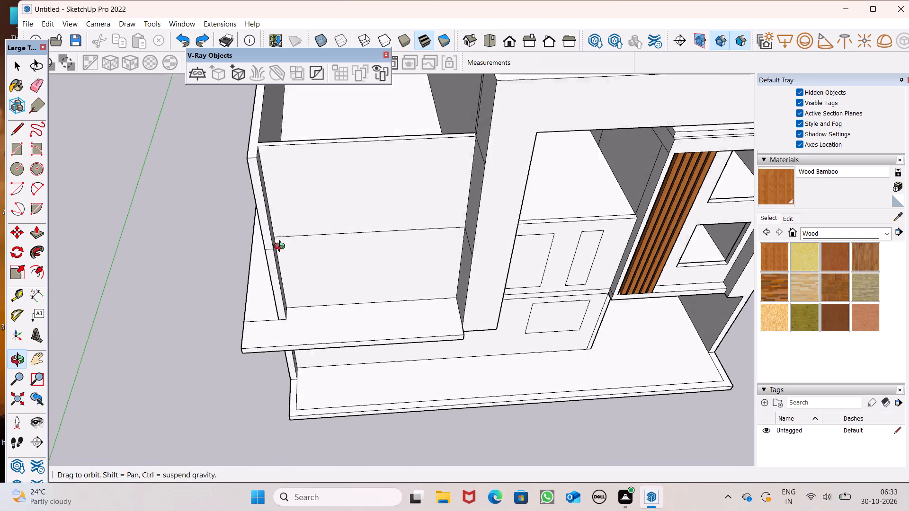
pyautogui.moveTo(282, 247); pyautogui.dragTo(279, 240, button='middle')
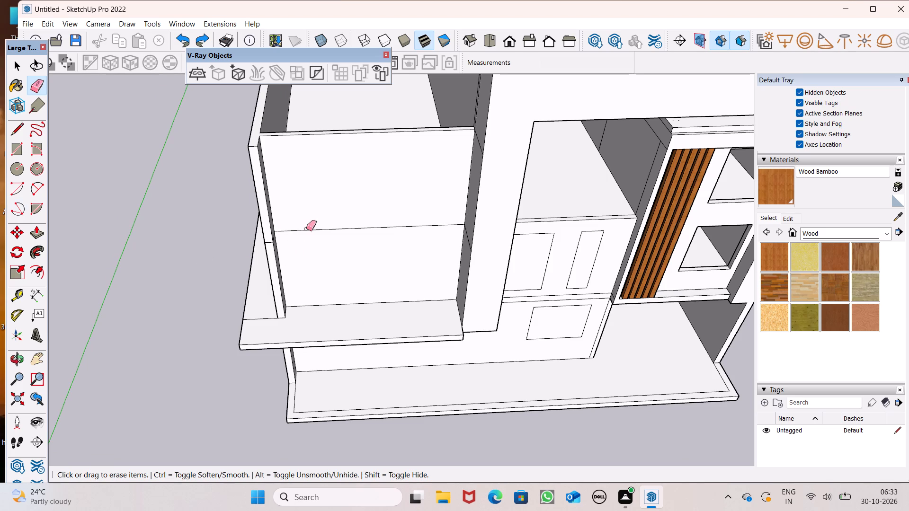
pyautogui.scroll(6, 267, 235)
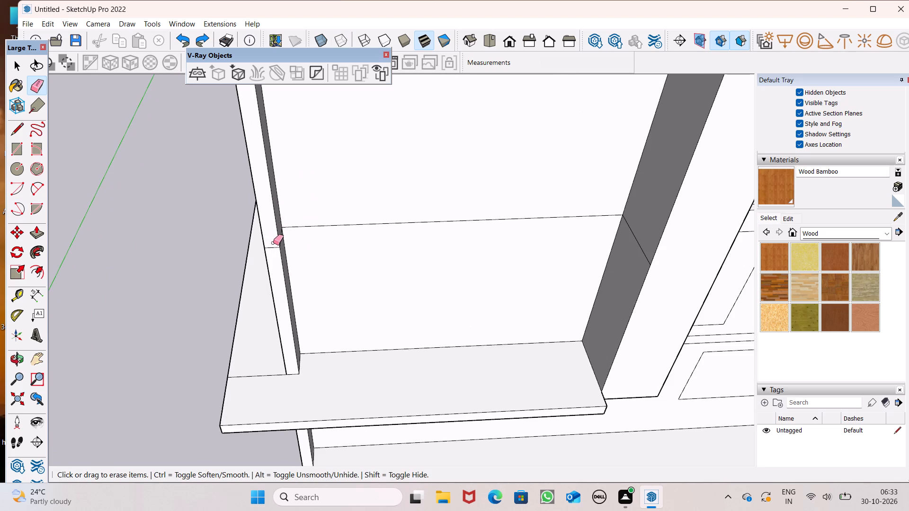
pyautogui.click(273, 243)
pyautogui.click(273, 248)
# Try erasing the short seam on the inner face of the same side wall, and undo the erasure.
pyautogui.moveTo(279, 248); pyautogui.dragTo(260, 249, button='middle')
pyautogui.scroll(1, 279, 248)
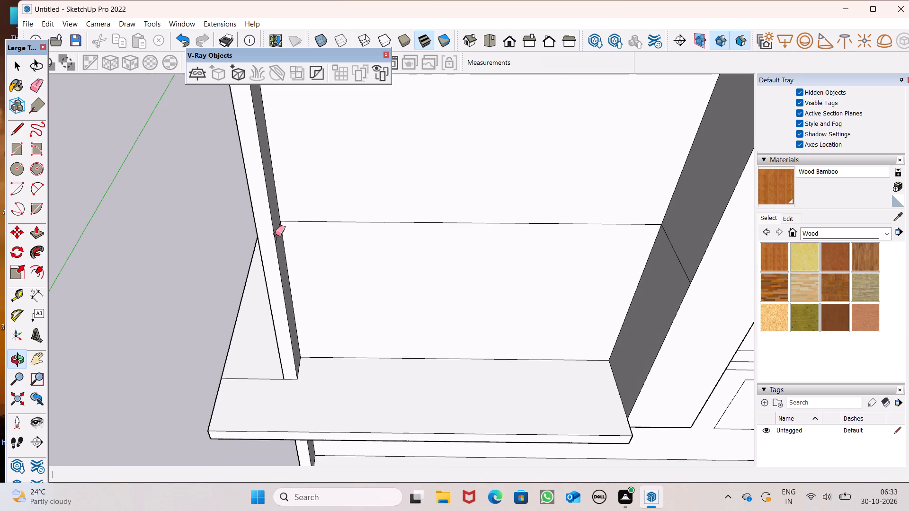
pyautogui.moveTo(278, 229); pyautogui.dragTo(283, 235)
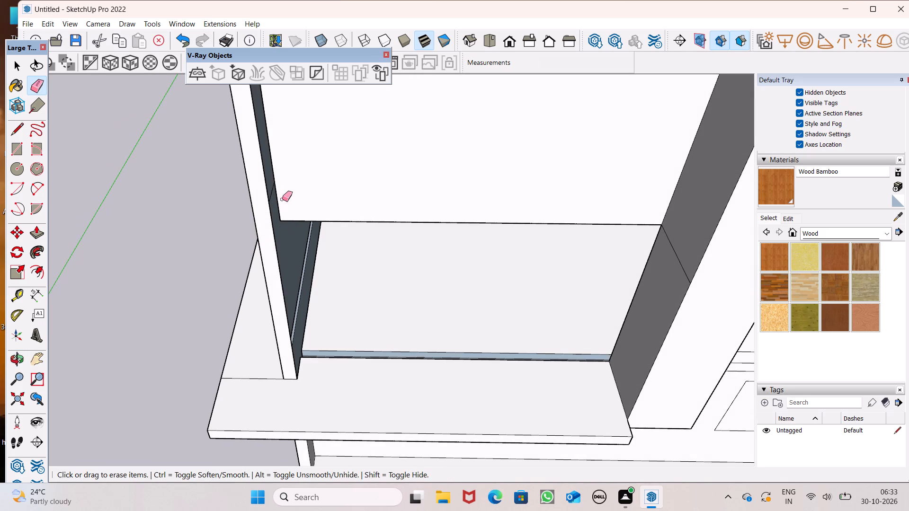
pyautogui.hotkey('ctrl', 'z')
# Erase the short seam on the inner face of the side wall where it meets the recessed front wall.
pyautogui.keyDown('ctrl'); pyautogui.moveTo(363, 284); pyautogui.dragTo(303, 280, button='middle'); pyautogui.keyUp('ctrl')
pyautogui.keyDown('ctrl'); pyautogui.scroll(1, 363, 285); pyautogui.keyUp('ctrl')
pyautogui.scroll(4, 270, 224)
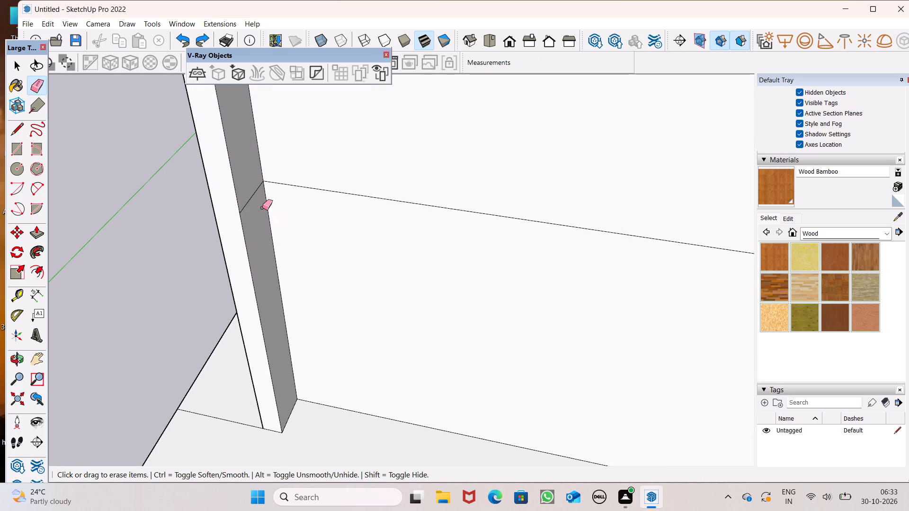
pyautogui.moveTo(247, 194); pyautogui.dragTo(250, 208)
pyautogui.scroll(-7, 258, 209)
pyautogui.press('space')
# Examine the building from the front around to its long side wall above the projecting ledge.
pyautogui.scroll(-5, 265, 213)
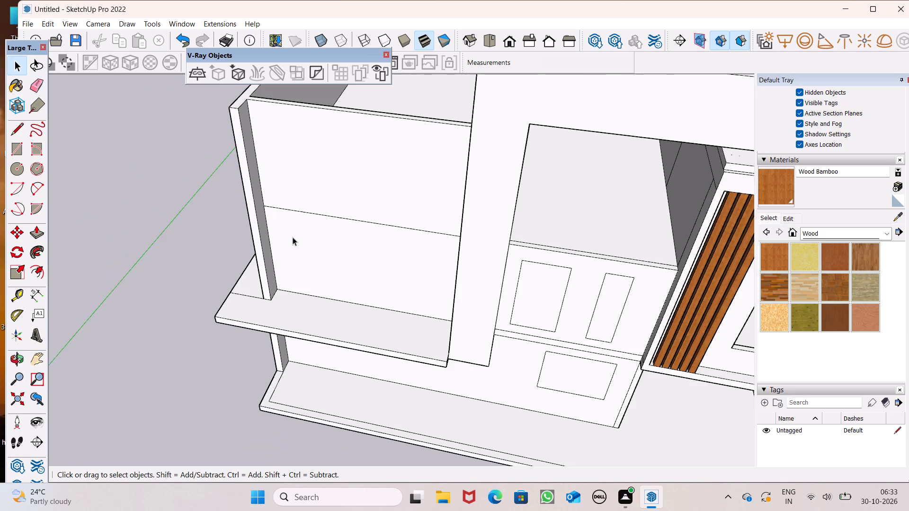
pyautogui.moveTo(293, 237); pyautogui.dragTo(386, 164, button='middle')
pyautogui.scroll(-4, 385, 189)
pyautogui.moveTo(393, 214); pyautogui.dragTo(354, 196, button='middle')
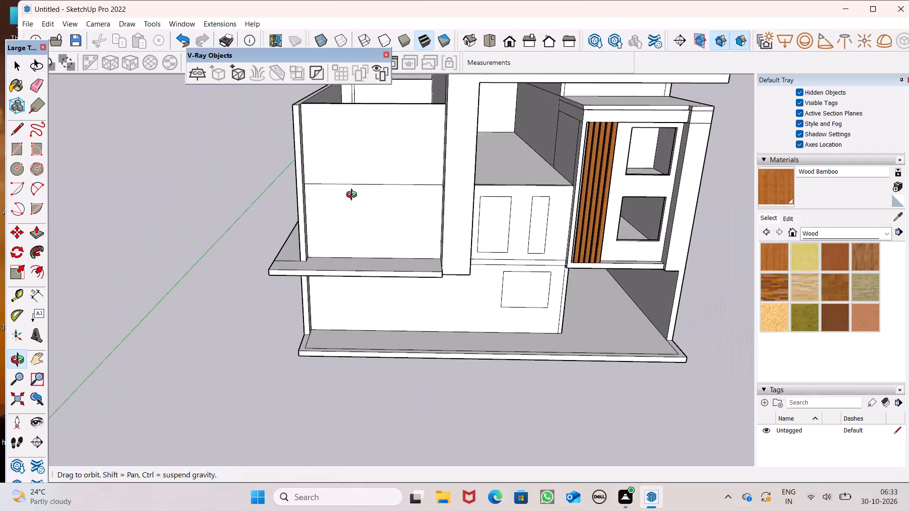
pyautogui.moveTo(354, 196); pyautogui.dragTo(494, 203, button='middle')
pyautogui.middleClick(494, 206)
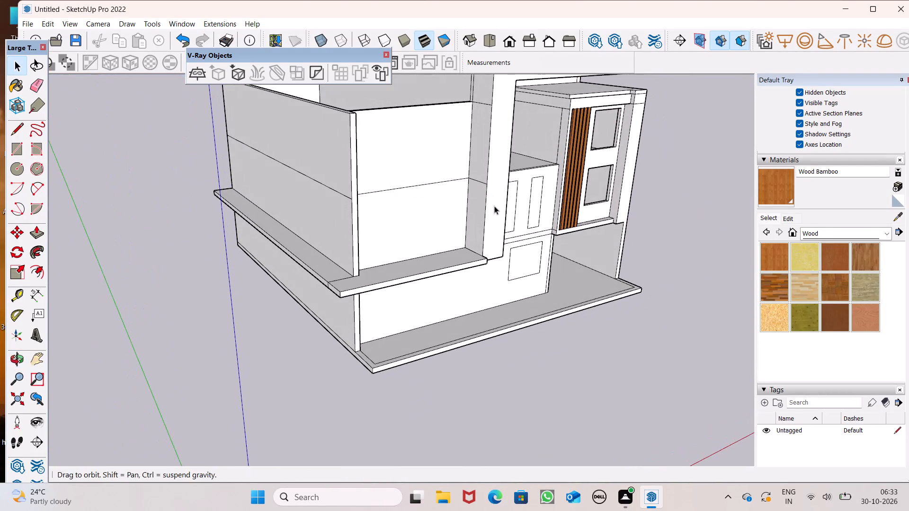
pyautogui.scroll(-9, 461, 196)
pyautogui.moveTo(414, 225); pyautogui.dragTo(512, 233, button='middle')
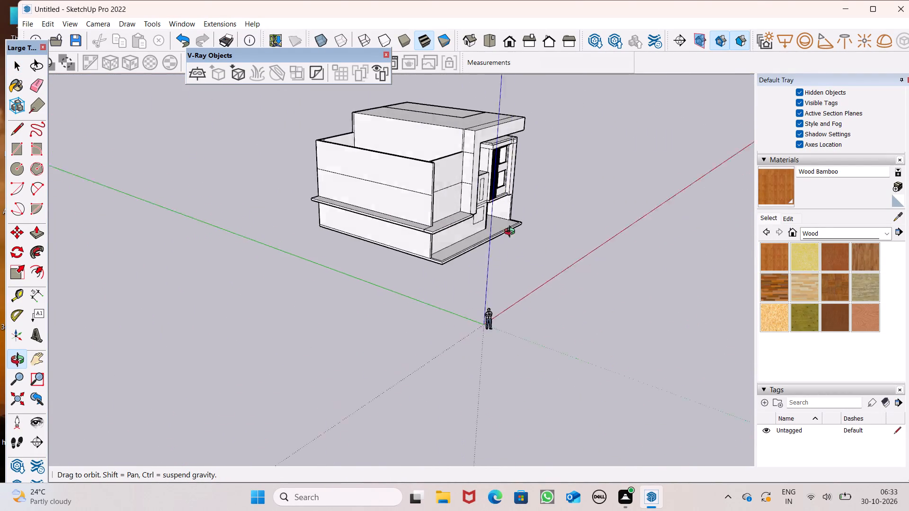
pyautogui.moveTo(512, 233); pyautogui.dragTo(537, 234, button='middle')
pyautogui.scroll(-3, 452, 229)
pyautogui.moveTo(470, 222); pyautogui.dragTo(497, 218, button='middle')
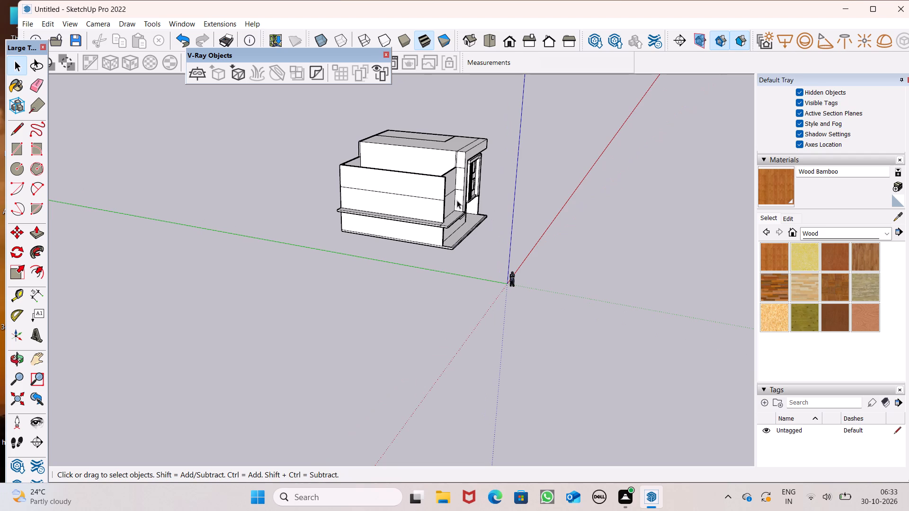
pyautogui.moveTo(401, 201); pyautogui.dragTo(466, 216, button='middle')
pyautogui.scroll(1, 401, 204)
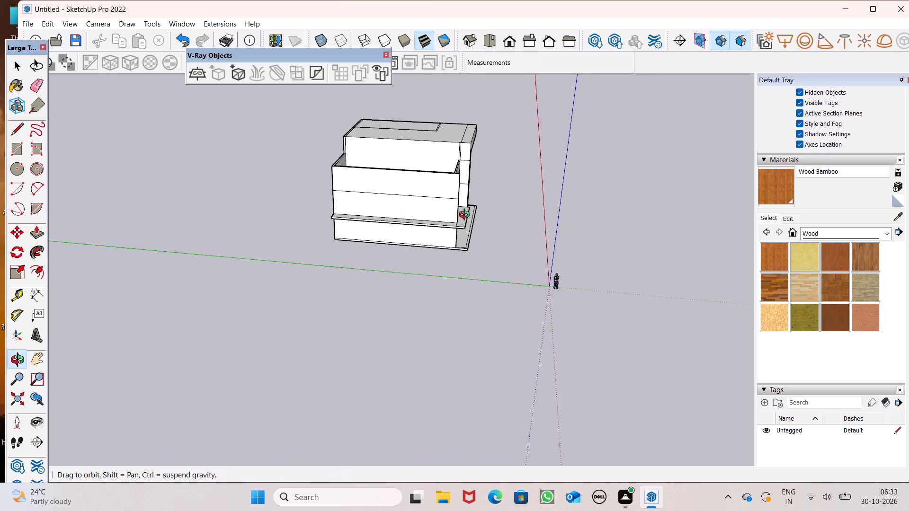
pyautogui.moveTo(466, 216); pyautogui.dragTo(466, 214, button='middle')
pyautogui.scroll(8, 415, 168)
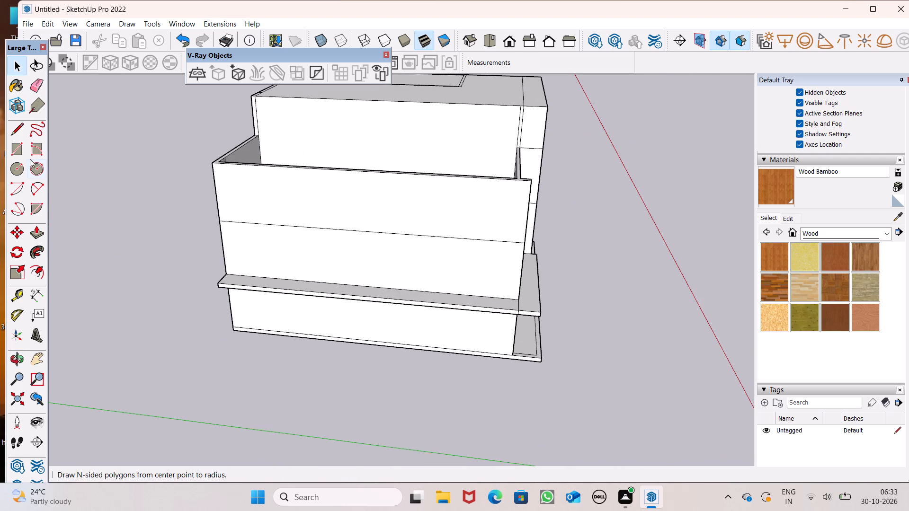
# Draw a 20' vertical line on the long side wall from near the middle of its top edge down to the projecting ledge.
pyautogui.click(18, 132)
pyautogui.moveTo(358, 243); pyautogui.dragTo(406, 241, button='middle')
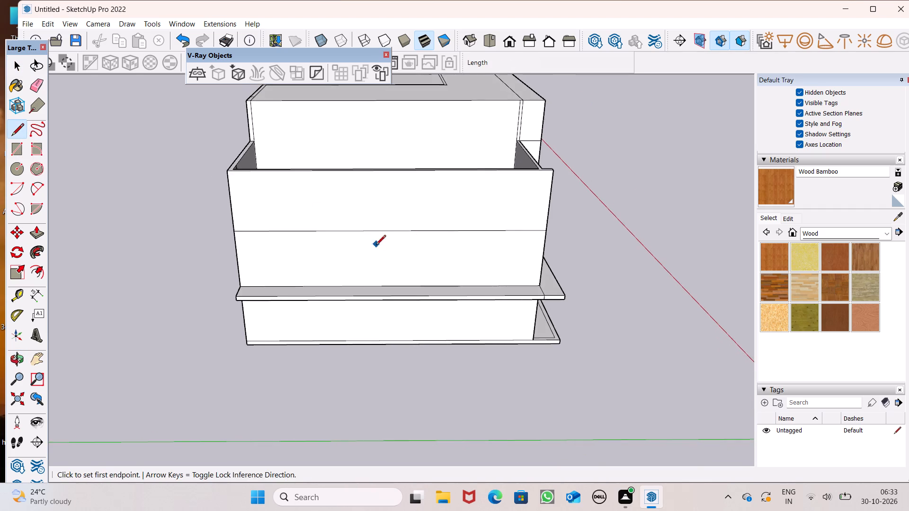
pyautogui.moveTo(372, 248); pyautogui.dragTo(337, 261, button='middle')
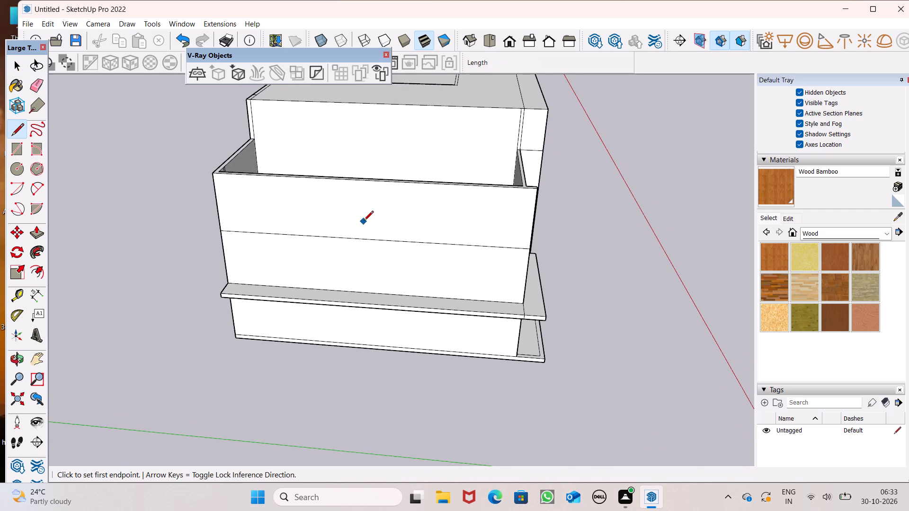
pyautogui.scroll(2, 364, 181)
pyautogui.moveTo(386, 193); pyautogui.dragTo(407, 147, button='middle')
pyautogui.scroll(1, 392, 183)
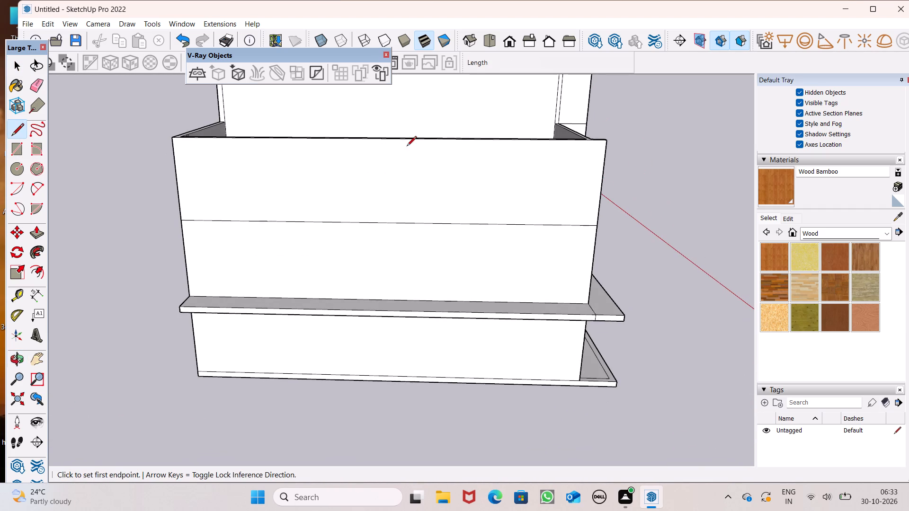
pyautogui.moveTo(407, 147); pyautogui.dragTo(407, 150, button='middle')
pyautogui.click(363, 141)
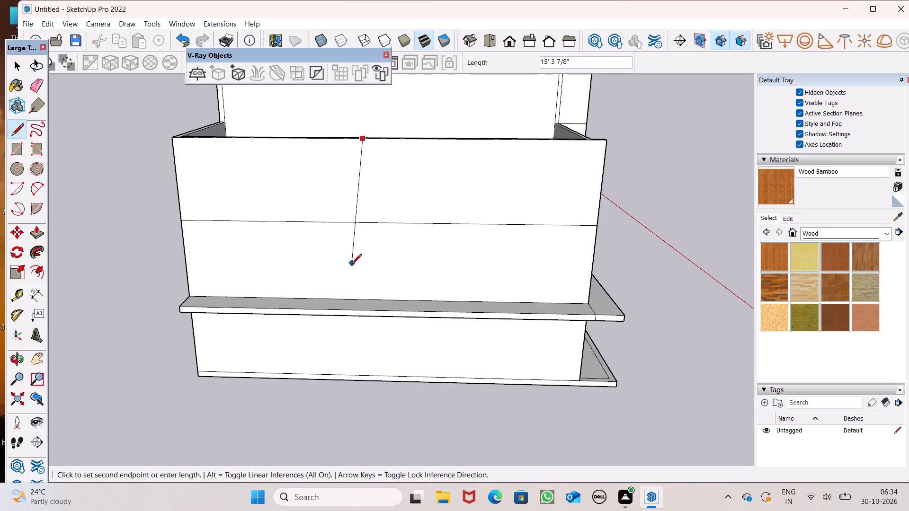
pyautogui.click(361, 304)
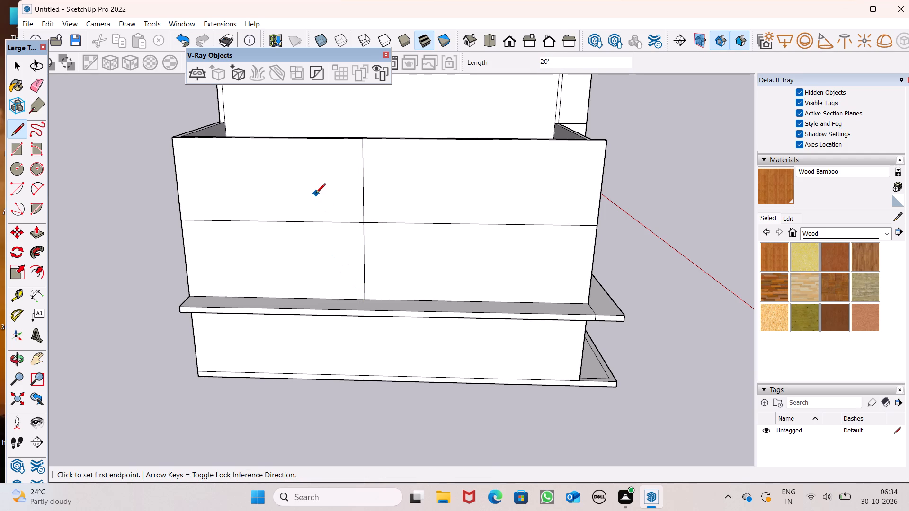
# Place a vertical guide 6" from the vertical line on the long side wall.
pyautogui.scroll(-5, 316, 194)
pyautogui.moveTo(350, 211); pyautogui.dragTo(272, 241, button='middle')
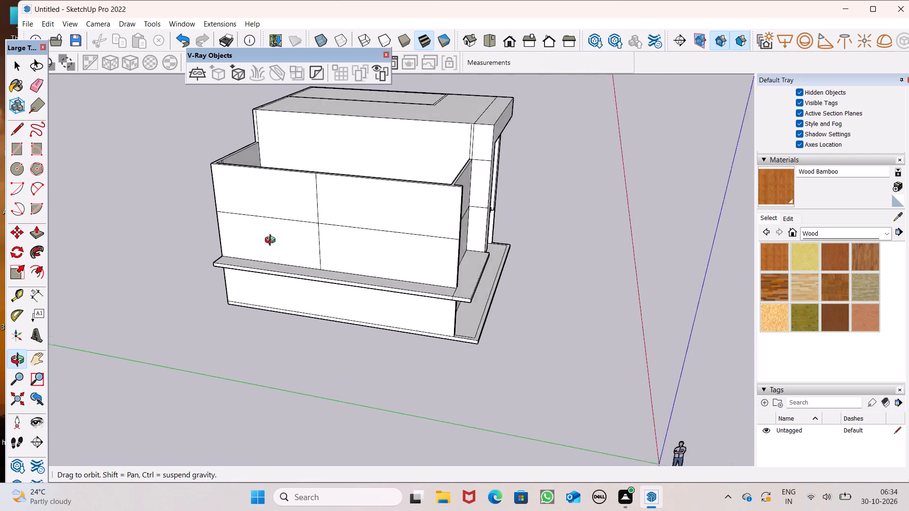
pyautogui.moveTo(272, 241); pyautogui.dragTo(240, 233, button='middle')
pyautogui.scroll(1, 253, 194)
pyautogui.scroll(-1, 354, 170)
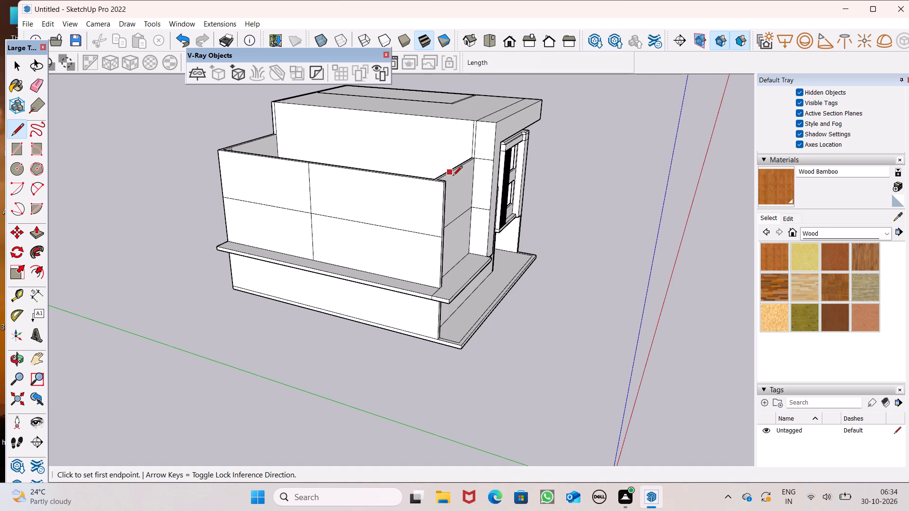
pyautogui.moveTo(364, 190); pyautogui.dragTo(460, 177, button='middle')
pyautogui.scroll(1, 460, 177)
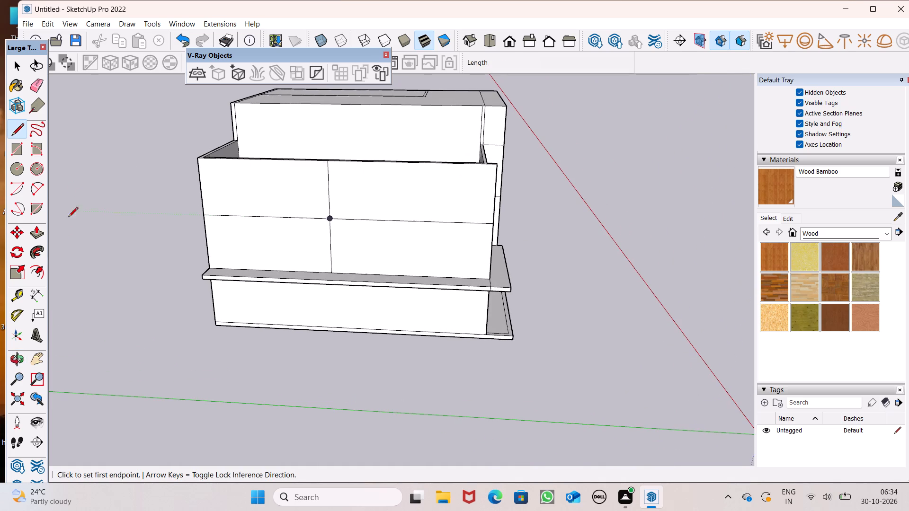
pyautogui.click(21, 297)
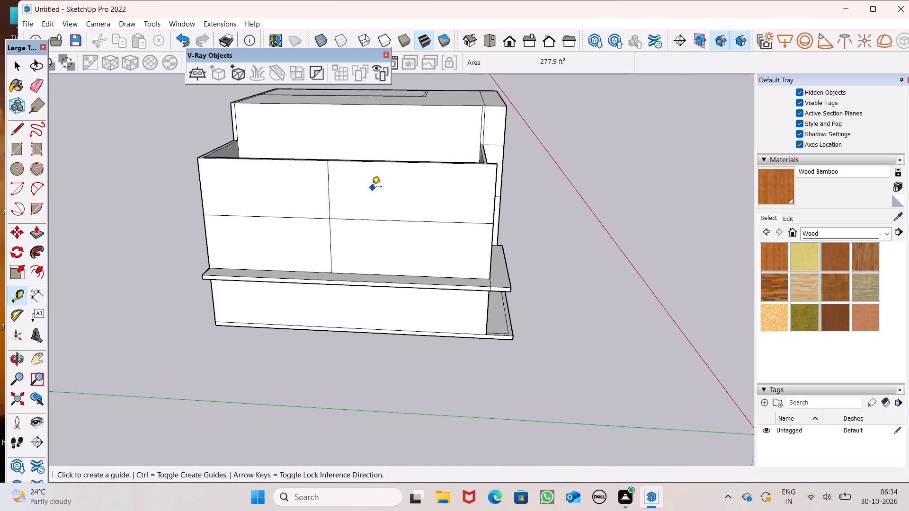
pyautogui.scroll(1, 359, 187)
pyautogui.click(325, 204)
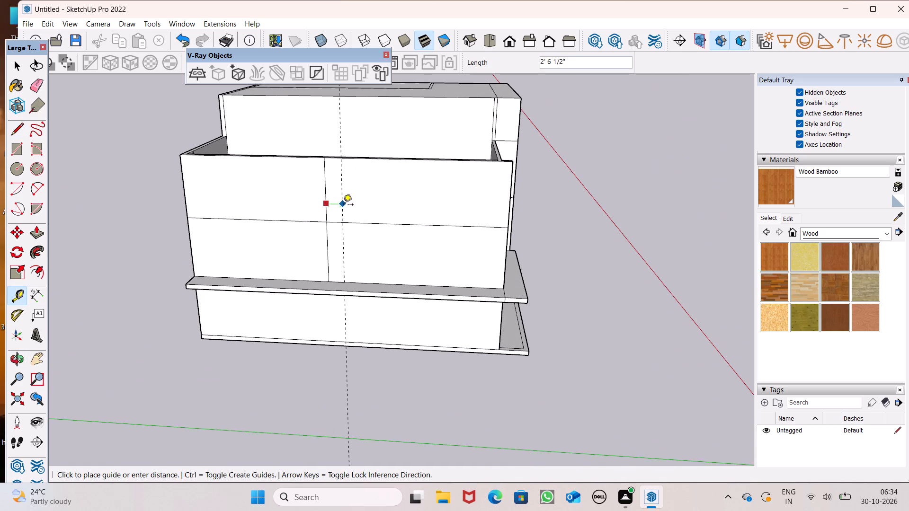
pyautogui.press('6')
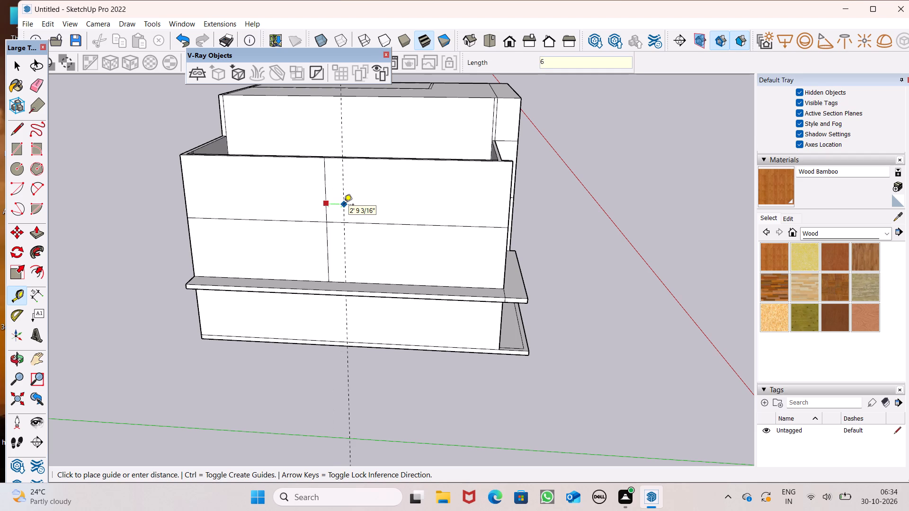
pyautogui.hotkey('shift', '"')
pyautogui.press('Return')
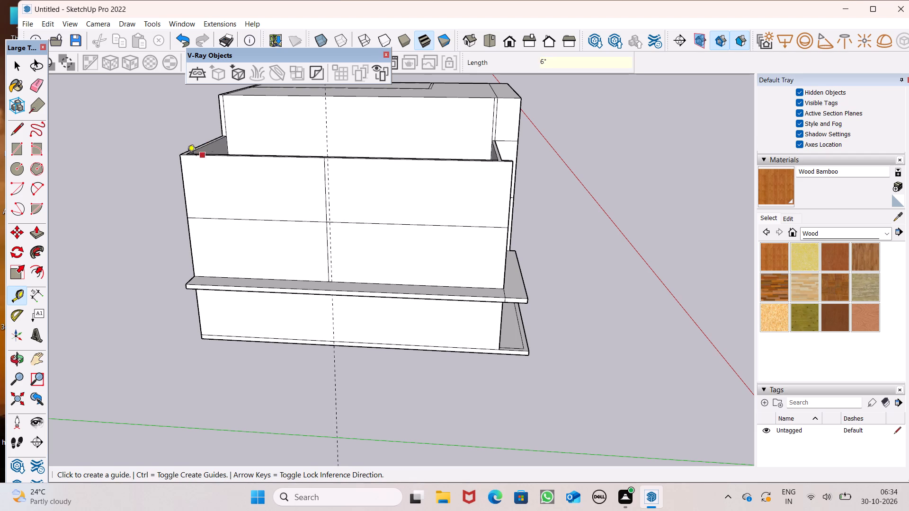
# Draw a second 20' vertical line along the guide from the wall's top edge to the ledge.
pyautogui.click(15, 136)
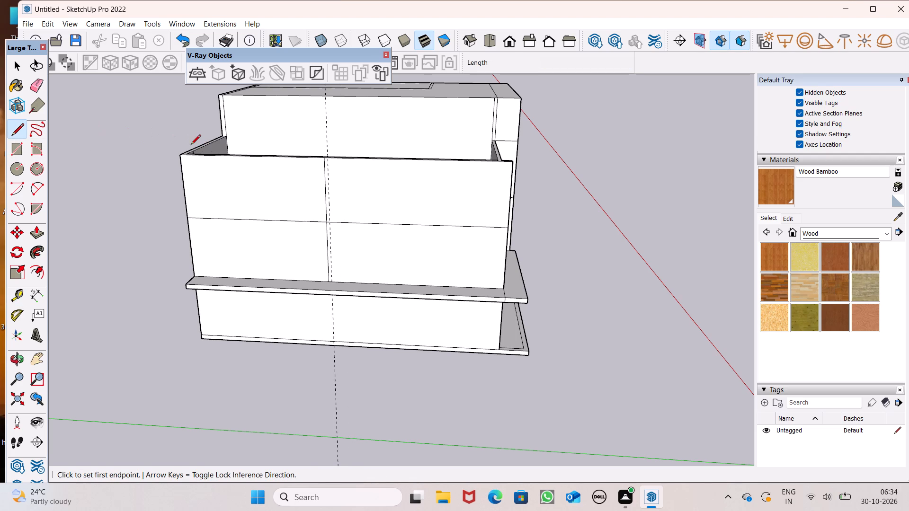
pyautogui.scroll(6, 304, 158)
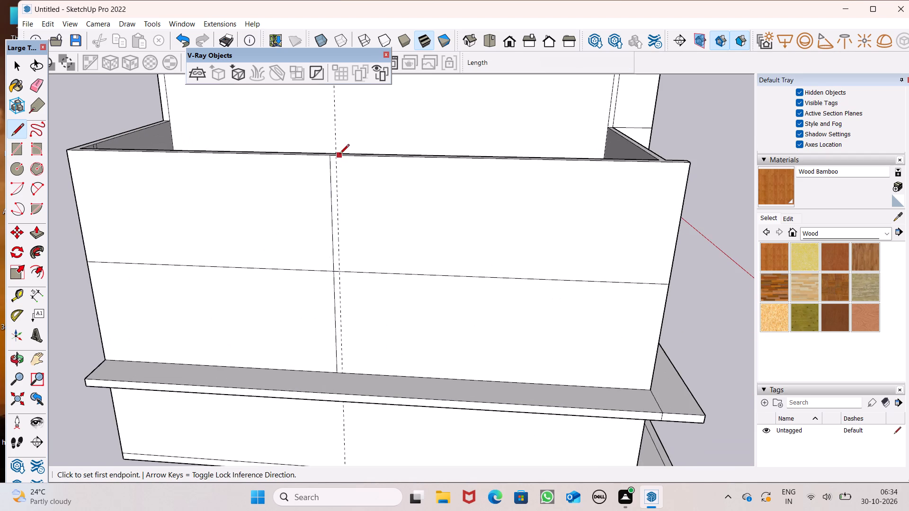
pyautogui.click(339, 155)
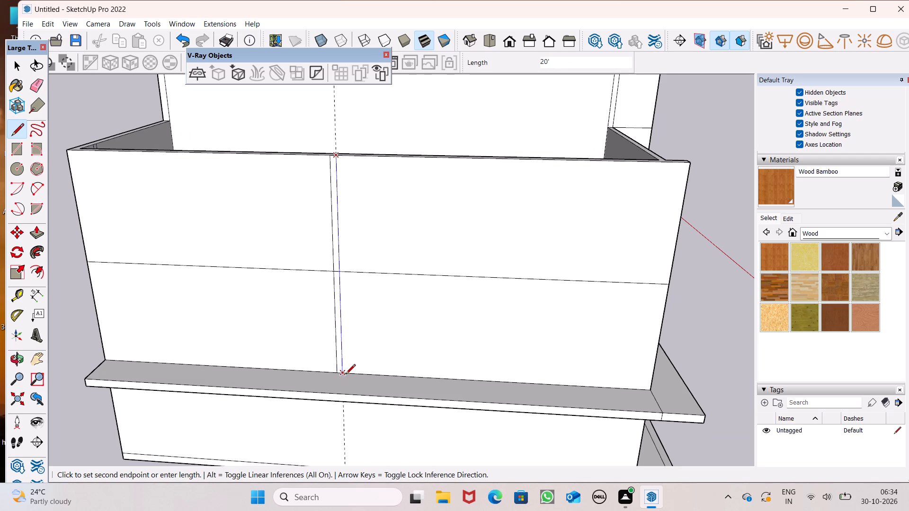
pyautogui.moveTo(346, 374); pyautogui.dragTo(350, 363)
# Erase the short horizontal seam segment between the two vertical lines, and erase the vertical guide.
pyautogui.click(27, 88)
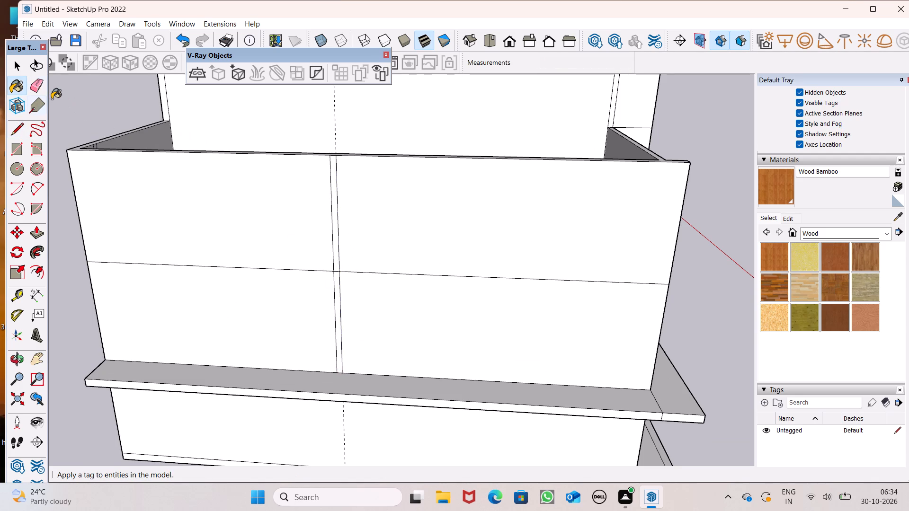
pyautogui.click(44, 95)
pyautogui.scroll(6, 344, 312)
pyautogui.click(329, 253)
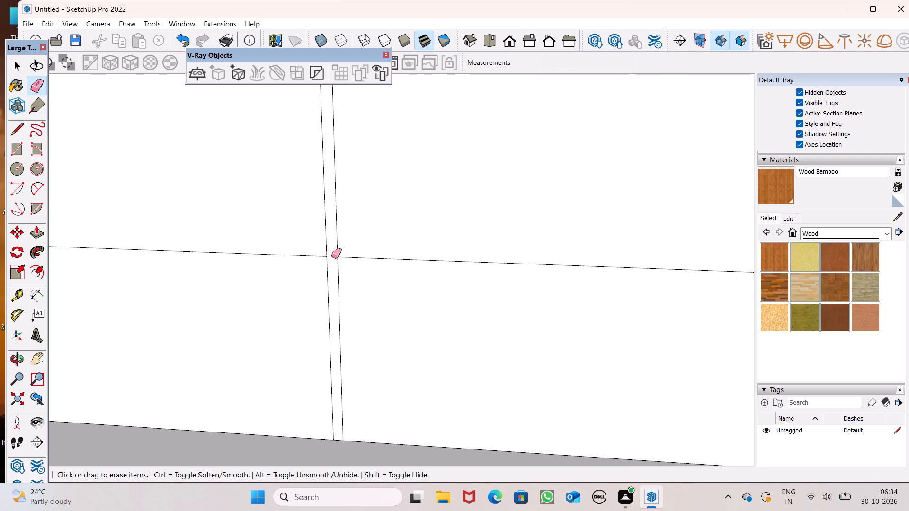
pyautogui.click(332, 256)
pyautogui.scroll(-8, 375, 375)
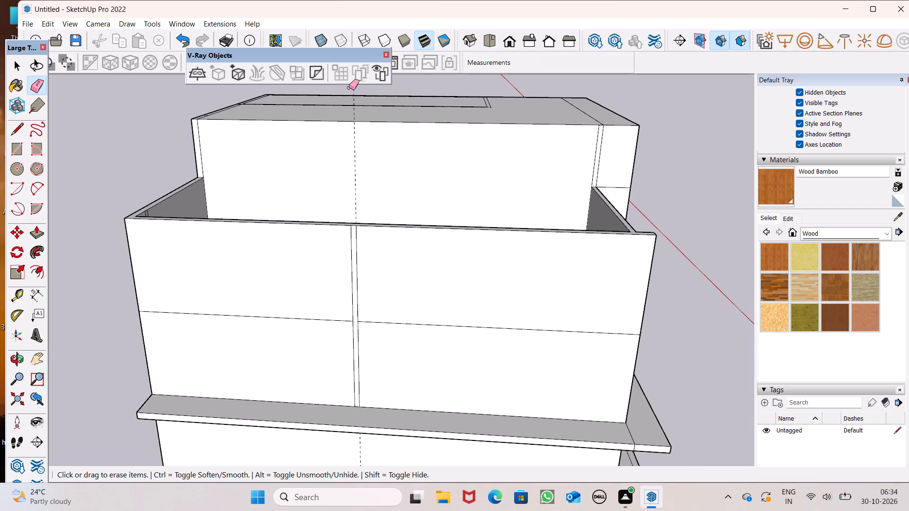
pyautogui.click(354, 85)
# Examine the building from the long side wall around to the front facade.
pyautogui.scroll(-6, 356, 162)
pyautogui.moveTo(422, 206); pyautogui.dragTo(324, 207, button='middle')
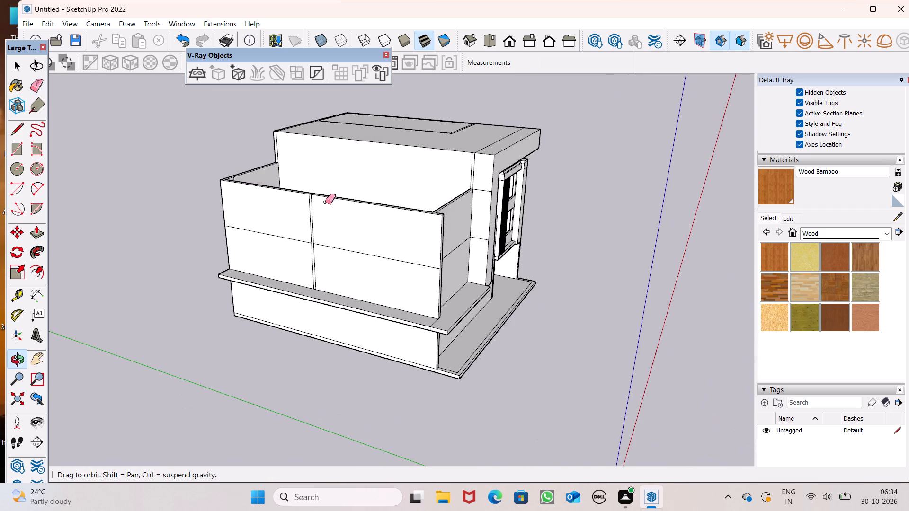
pyautogui.press('space')
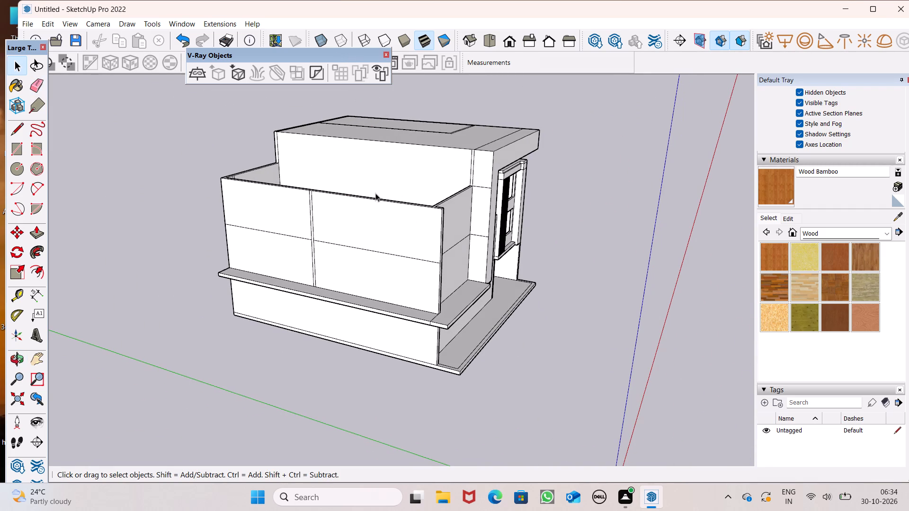
pyautogui.scroll(-4, 372, 182)
pyautogui.scroll(1, 379, 228)
pyautogui.moveTo(326, 256); pyautogui.dragTo(221, 308, button='middle')
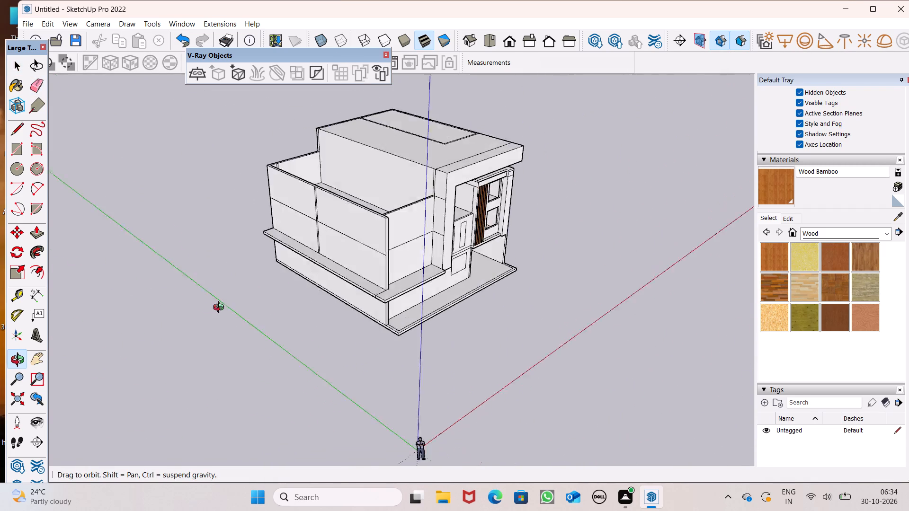
pyautogui.moveTo(221, 308); pyautogui.dragTo(239, 314, button='middle')
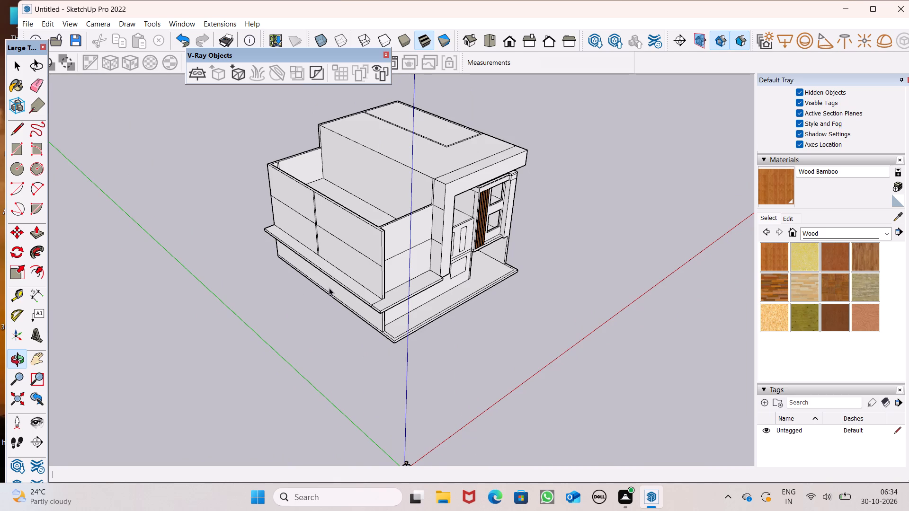
pyautogui.moveTo(330, 288); pyautogui.dragTo(336, 240, button='middle')
pyautogui.scroll(1, 339, 236)
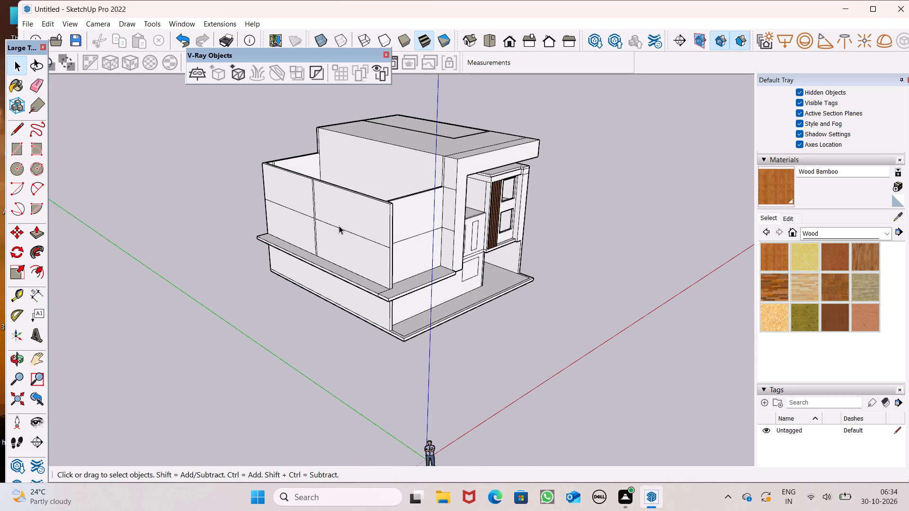
pyautogui.moveTo(480, 240); pyautogui.dragTo(358, 233, button='middle')
pyautogui.scroll(1, 358, 233)
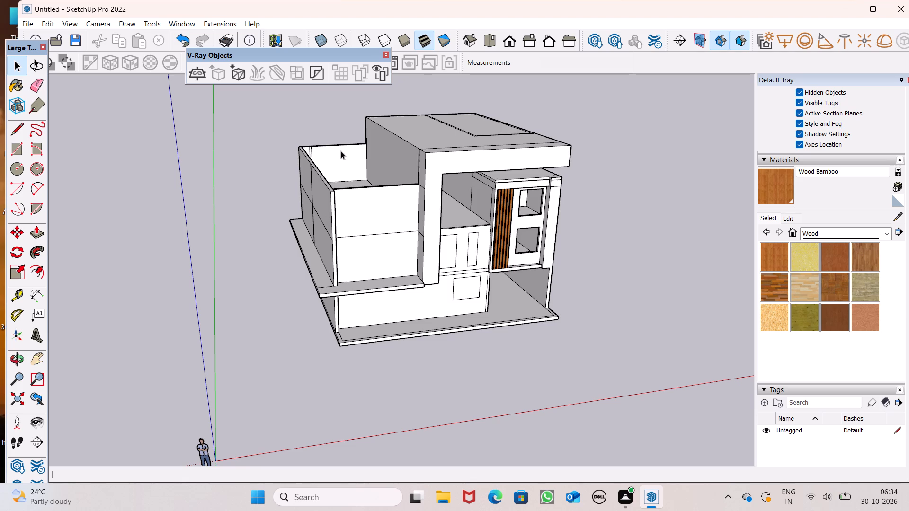
# Push the top face of the upper enclosure walls down to the level of the horizontal wall seam.
pyautogui.moveTo(43, 233); pyautogui.dragTo(49, 232)
pyautogui.moveTo(393, 209); pyautogui.dragTo(423, 275, button='middle')
pyautogui.scroll(6, 349, 223)
pyautogui.click(40, 233)
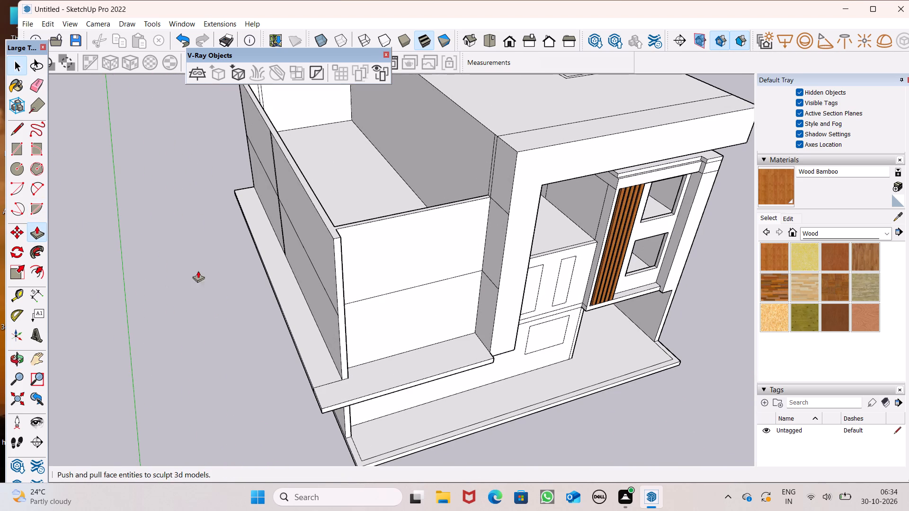
pyautogui.moveTo(332, 230); pyautogui.dragTo(355, 296)
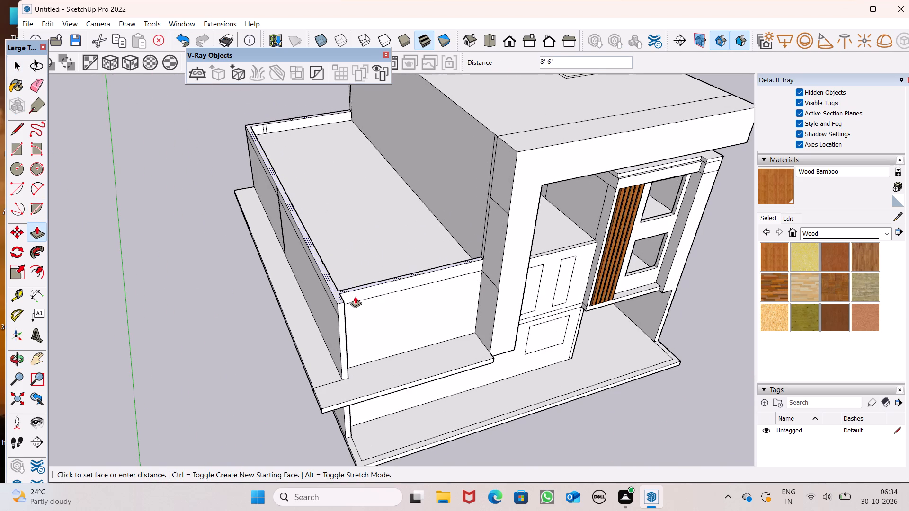
pyautogui.moveTo(355, 296); pyautogui.dragTo(356, 300)
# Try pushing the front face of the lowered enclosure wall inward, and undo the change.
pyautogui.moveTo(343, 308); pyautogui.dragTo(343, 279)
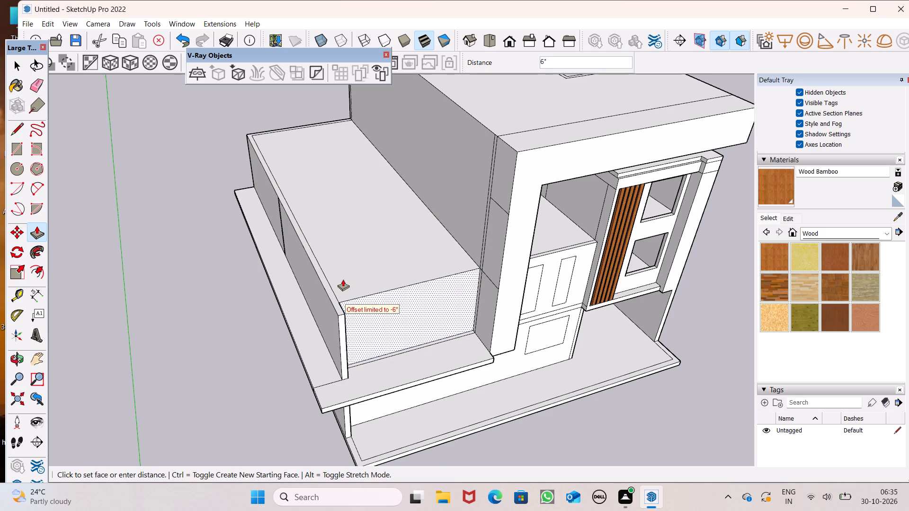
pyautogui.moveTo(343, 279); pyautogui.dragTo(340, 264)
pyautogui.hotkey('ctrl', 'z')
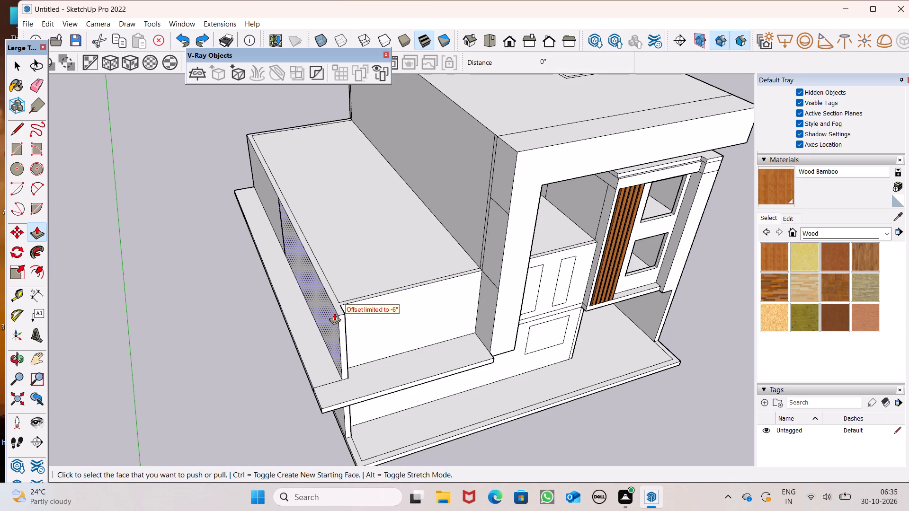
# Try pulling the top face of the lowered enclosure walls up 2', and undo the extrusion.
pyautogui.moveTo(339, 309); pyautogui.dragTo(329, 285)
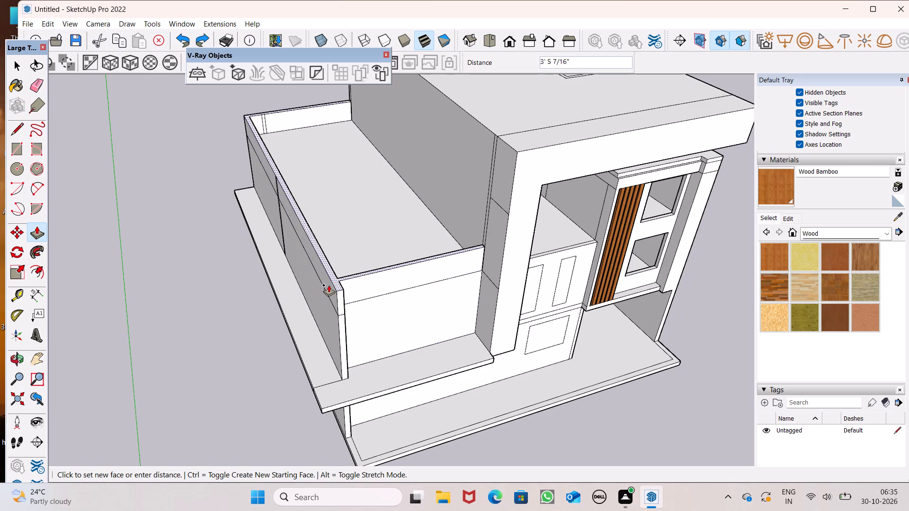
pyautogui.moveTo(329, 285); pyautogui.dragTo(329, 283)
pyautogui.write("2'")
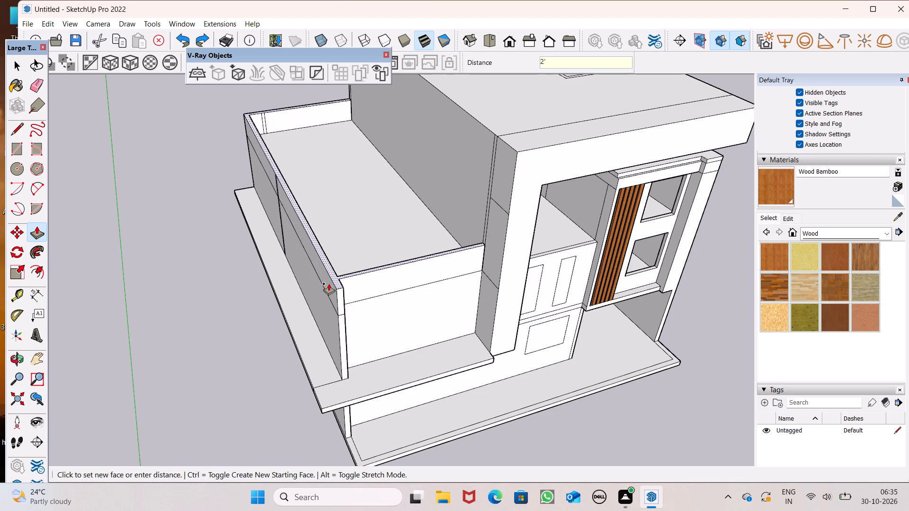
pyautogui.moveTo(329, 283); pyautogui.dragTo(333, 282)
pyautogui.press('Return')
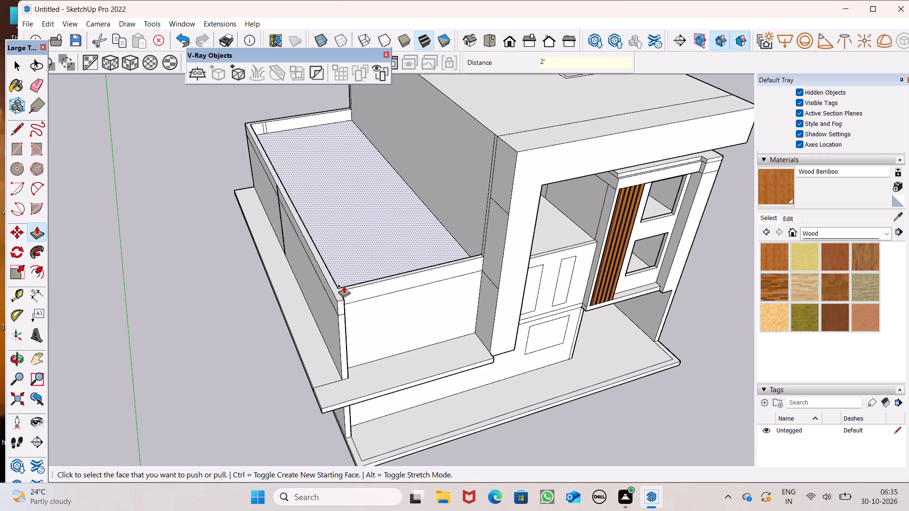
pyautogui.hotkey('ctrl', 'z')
# Pull the top face of the lowered enclosure walls up 2' 5".
pyautogui.click(340, 310)
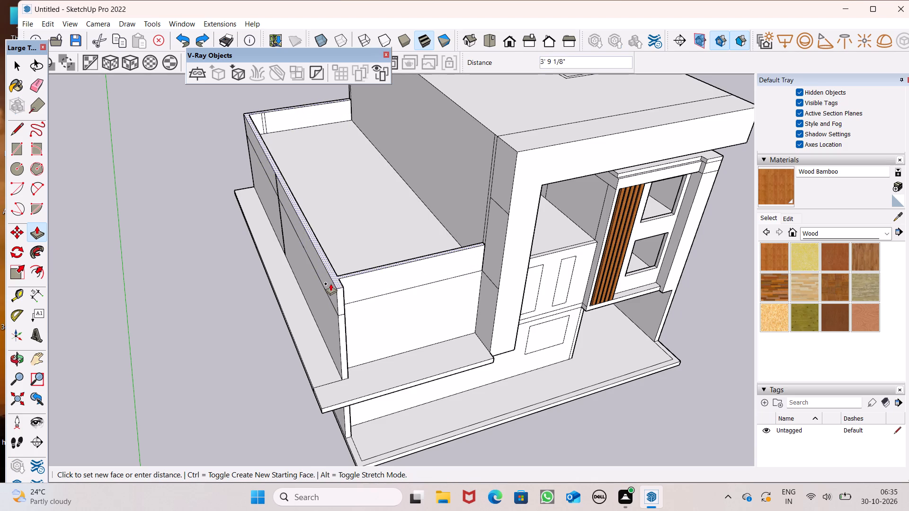
pyautogui.write("2'5")
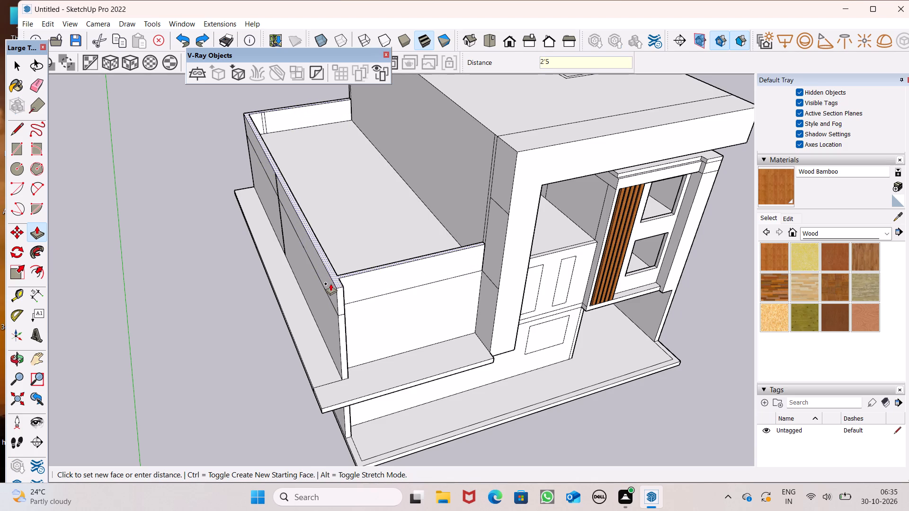
pyautogui.hotkey('shift', '"')
pyautogui.press('Return')
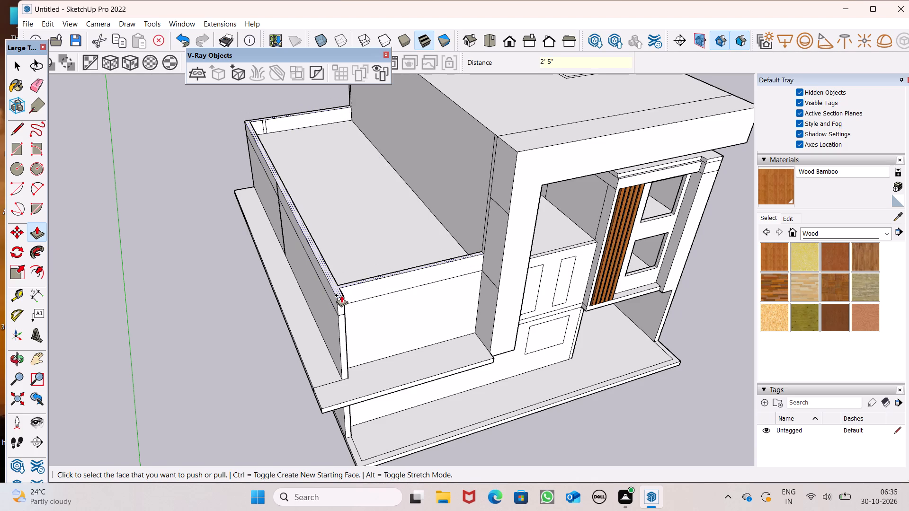
# Pull the top face of the enclosure walls up a further 10'.
pyautogui.moveTo(341, 295); pyautogui.dragTo(328, 193)
pyautogui.write("10'")
pyautogui.press('Return')
pyautogui.scroll(-1, 330, 194)
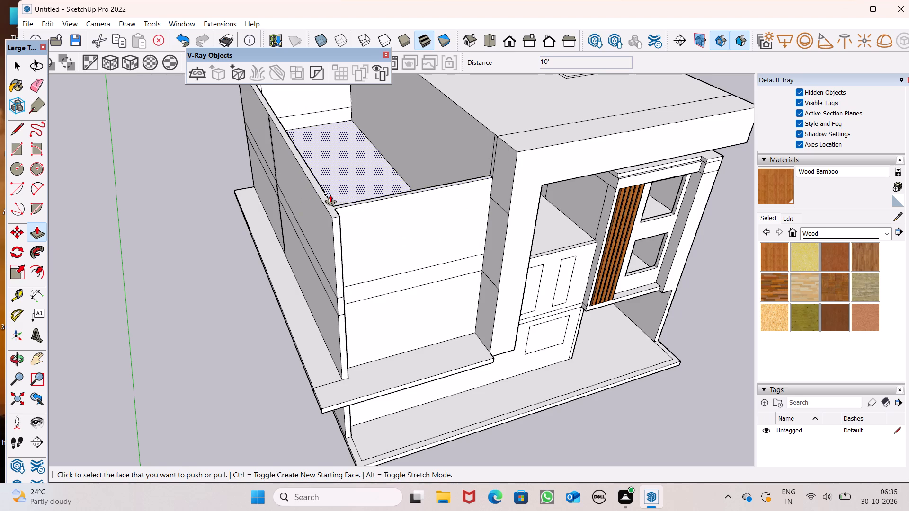
# Draw a window outline of about 13' 9" by 8' 10" on the lower storey's front wall, above the projecting slab.
pyautogui.scroll(1, 348, 197)
pyautogui.moveTo(378, 225); pyautogui.dragTo(330, 166, button='middle')
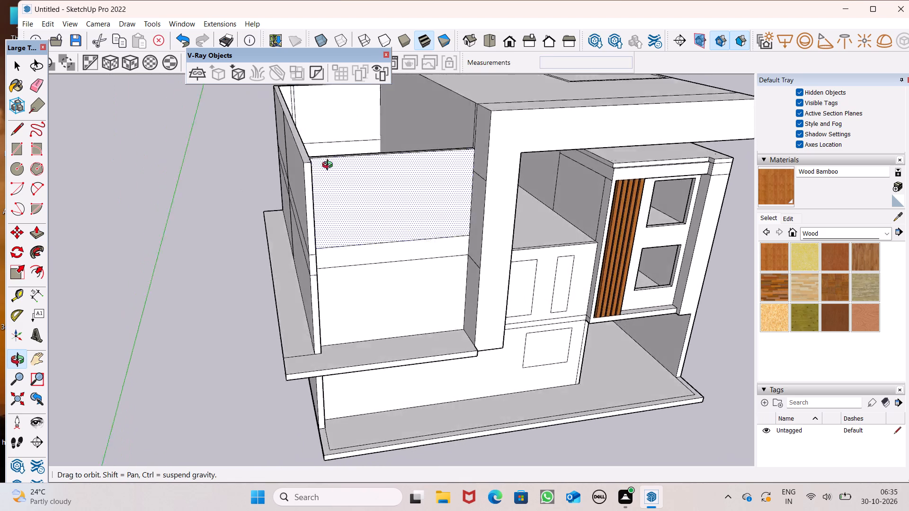
pyautogui.moveTo(330, 166); pyautogui.dragTo(323, 135, button='middle')
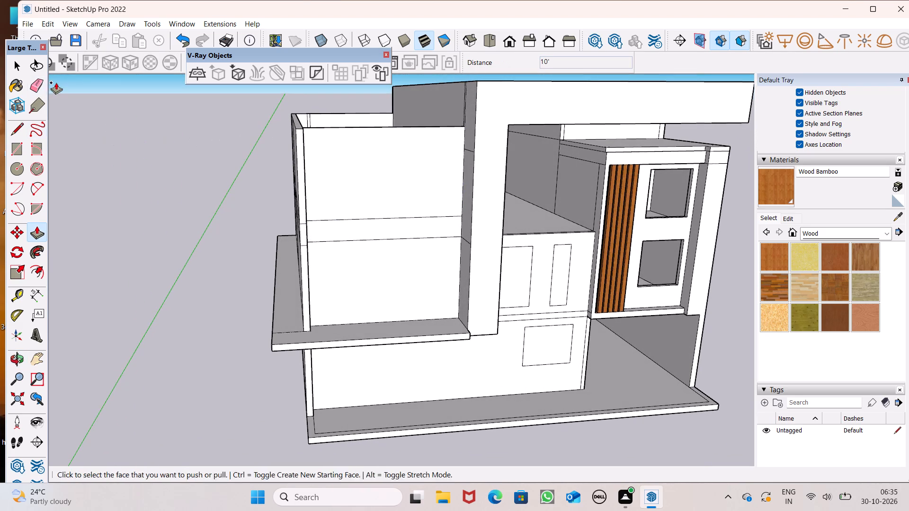
pyautogui.moveTo(15, 156); pyautogui.dragTo(25, 153)
pyautogui.scroll(1, 461, 189)
pyautogui.moveTo(461, 189); pyautogui.dragTo(416, 181, button='middle')
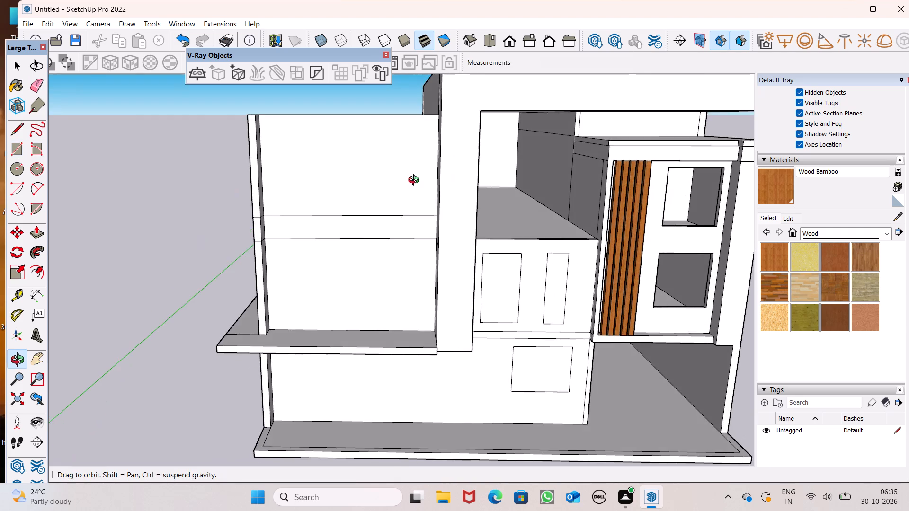
pyautogui.moveTo(416, 181); pyautogui.dragTo(416, 177, button='middle')
pyautogui.scroll(3, 395, 199)
pyautogui.scroll(-2, 303, 206)
pyautogui.scroll(3, 278, 321)
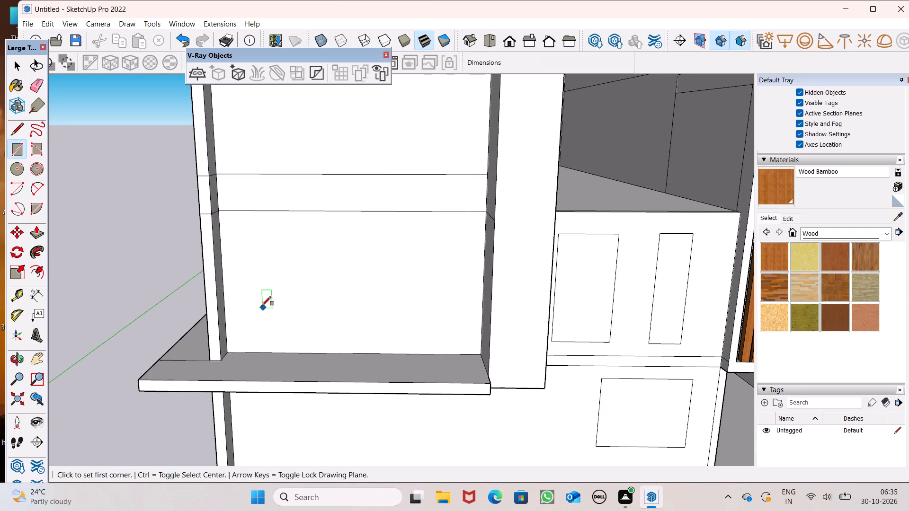
pyautogui.click(263, 224)
pyautogui.moveTo(302, 330); pyautogui.dragTo(336, 345, button='middle')
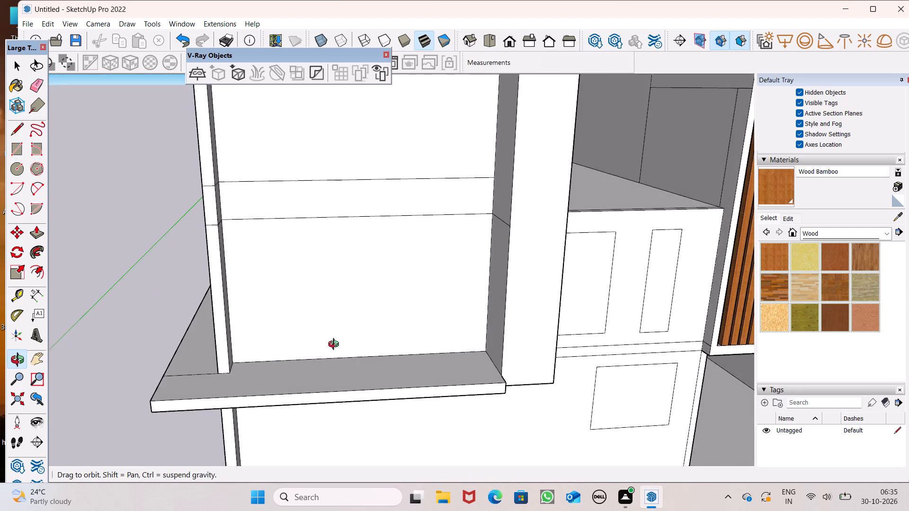
pyautogui.moveTo(336, 345); pyautogui.dragTo(345, 333, button='middle')
pyautogui.scroll(1, 336, 345)
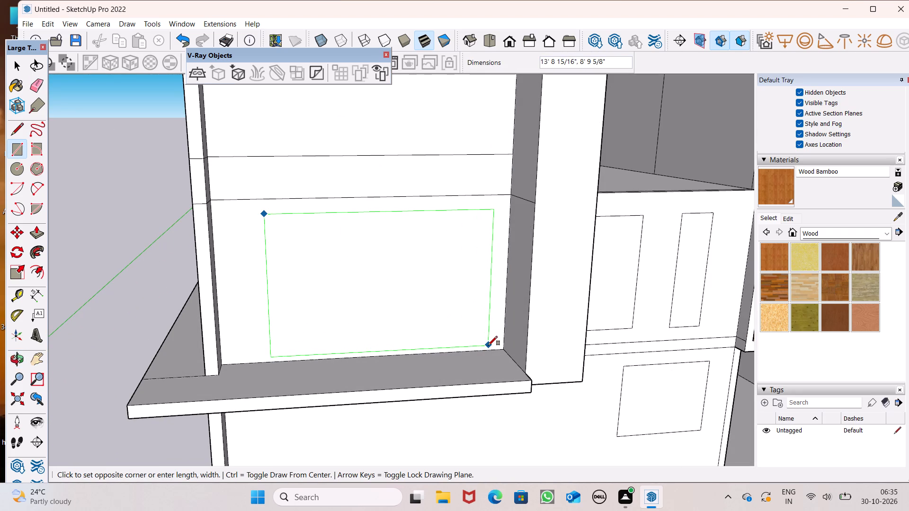
pyautogui.click(488, 345)
# Copy the new window outline straight up about 12' 4" onto the upper storey of the same front wall.
pyautogui.scroll(-6, 372, 349)
pyautogui.scroll(1, 309, 210)
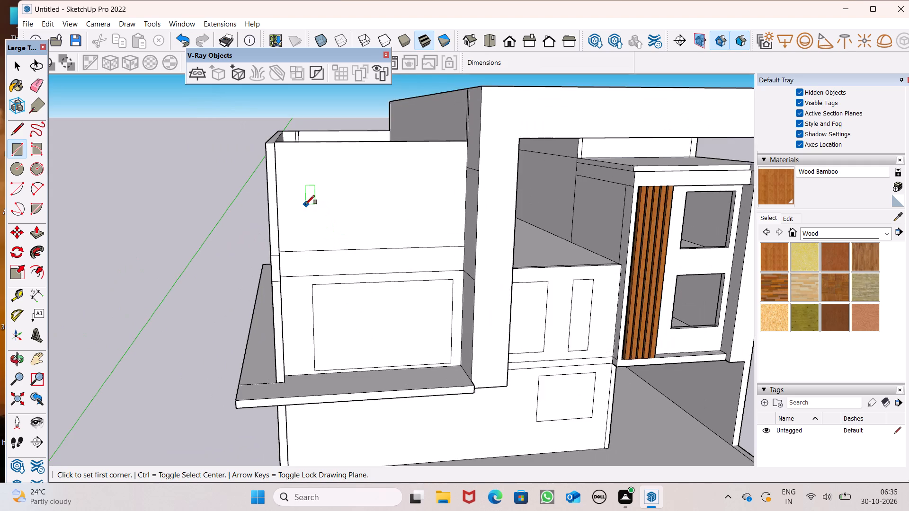
pyautogui.scroll(-1, 304, 204)
pyautogui.moveTo(374, 231); pyautogui.dragTo(352, 232, button='middle')
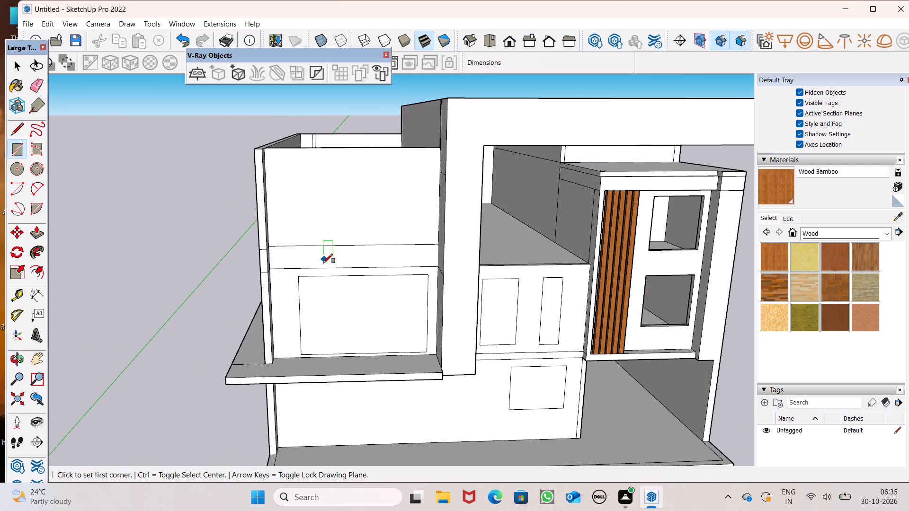
pyautogui.press('space')
pyautogui.doubleClick(358, 340)
pyautogui.press('m')
pyautogui.press('Return')
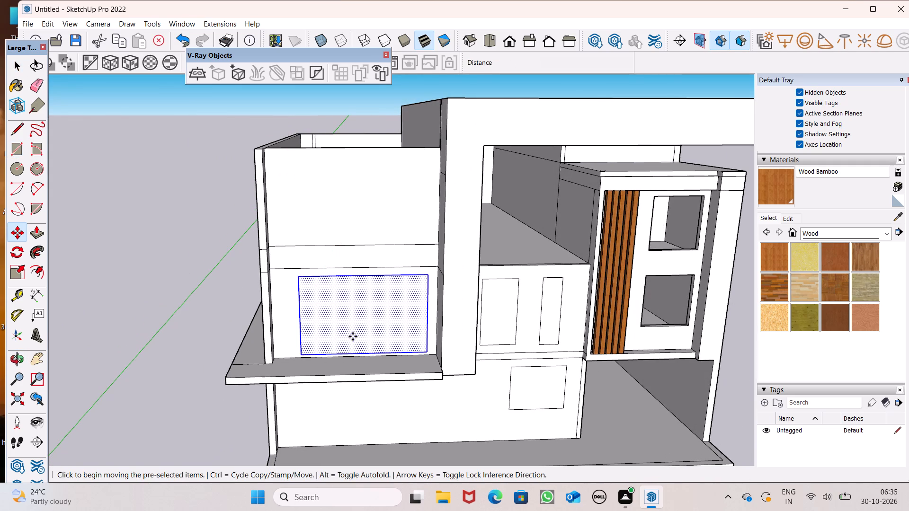
pyautogui.moveTo(370, 332); pyautogui.dragTo(361, 220)
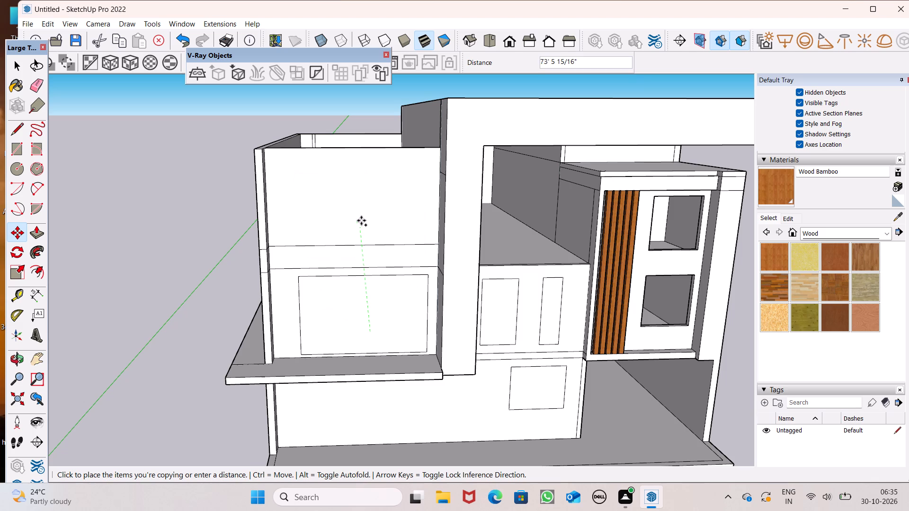
pyautogui.moveTo(361, 220); pyautogui.dragTo(375, 219)
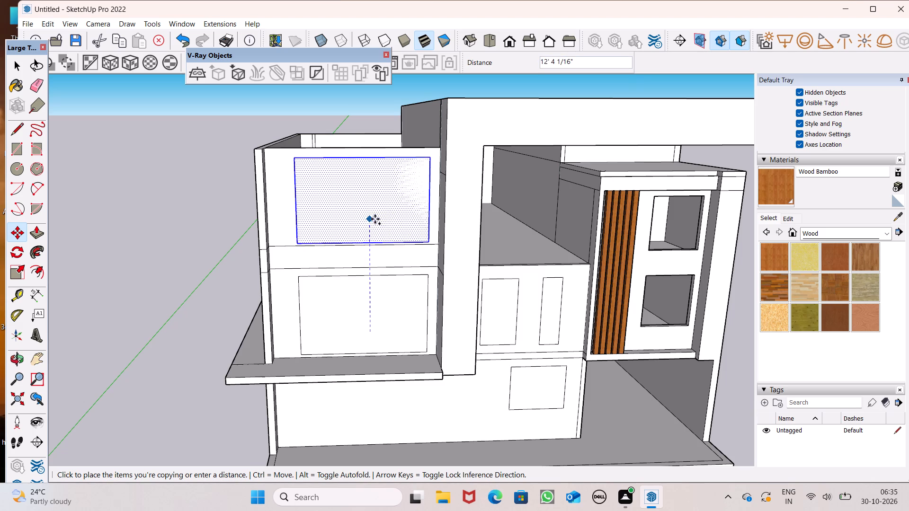
pyautogui.moveTo(375, 219); pyautogui.dragTo(376, 216)
# Move the copied upper window outline down so its bottom edge sits just above the band between the storeys.
pyautogui.scroll(4, 374, 228)
pyautogui.moveTo(374, 228); pyautogui.dragTo(374, 231)
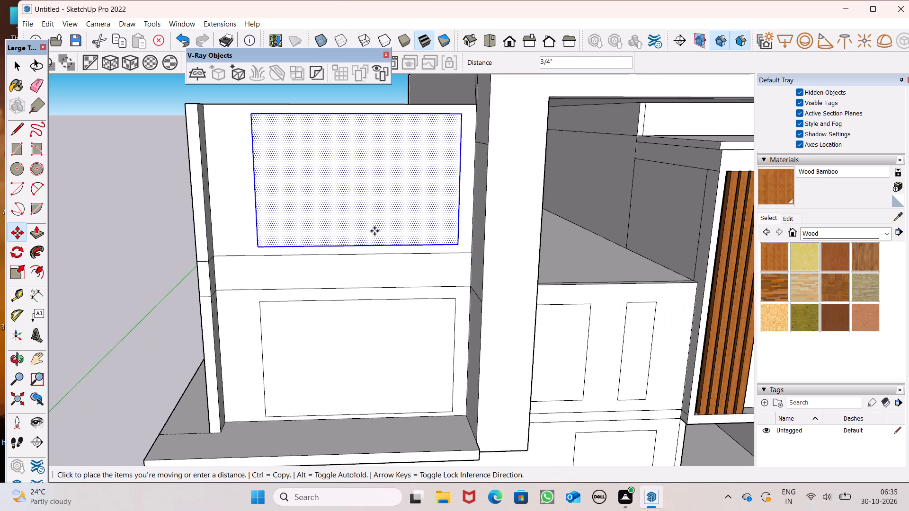
pyautogui.moveTo(374, 231); pyautogui.dragTo(374, 233)
pyautogui.moveTo(374, 233); pyautogui.dragTo(373, 232)
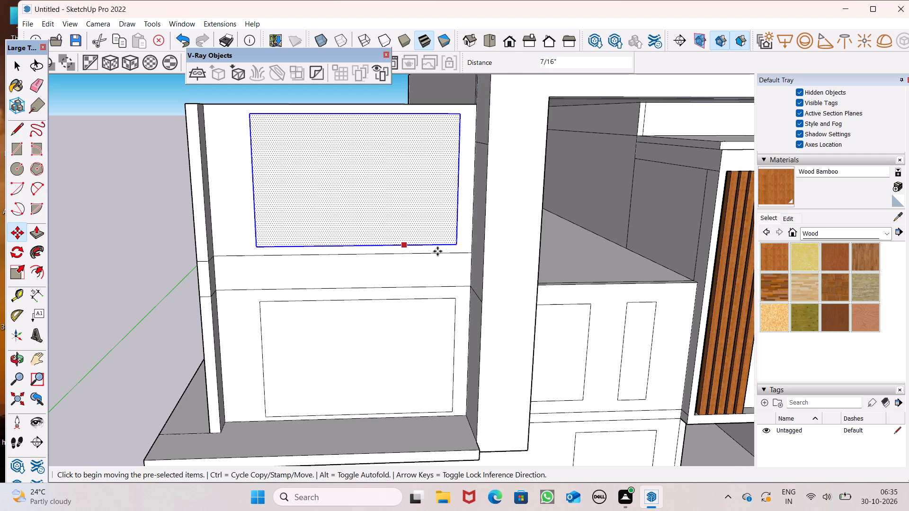
pyautogui.scroll(15, 449, 251)
pyautogui.moveTo(412, 216); pyautogui.dragTo(412, 220)
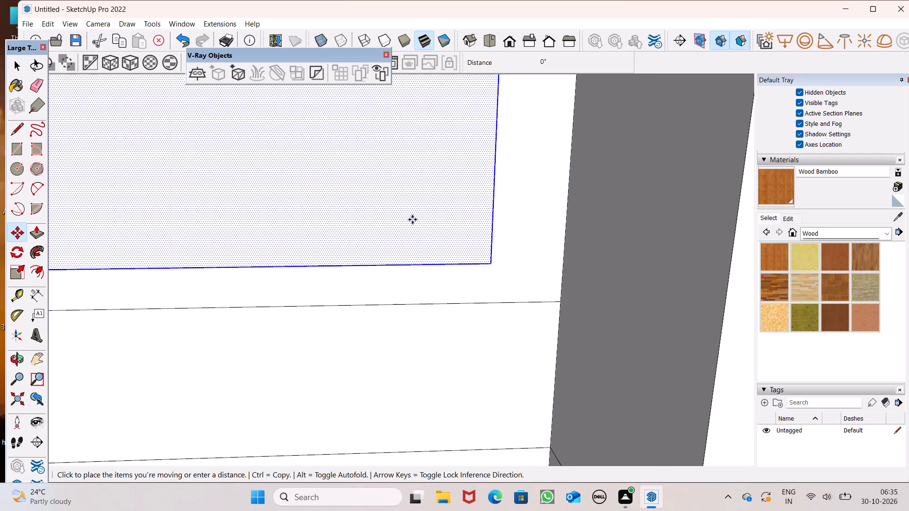
pyautogui.moveTo(412, 220); pyautogui.dragTo(413, 245)
pyautogui.scroll(-7, 408, 218)
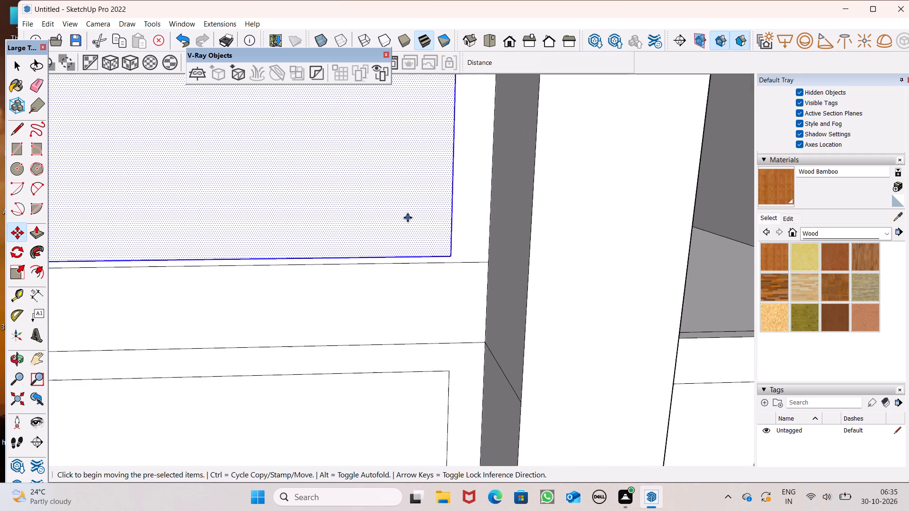
pyautogui.scroll(-6, 416, 239)
pyautogui.scroll(-7, 458, 243)
pyautogui.press('space')
pyautogui.click(196, 257)
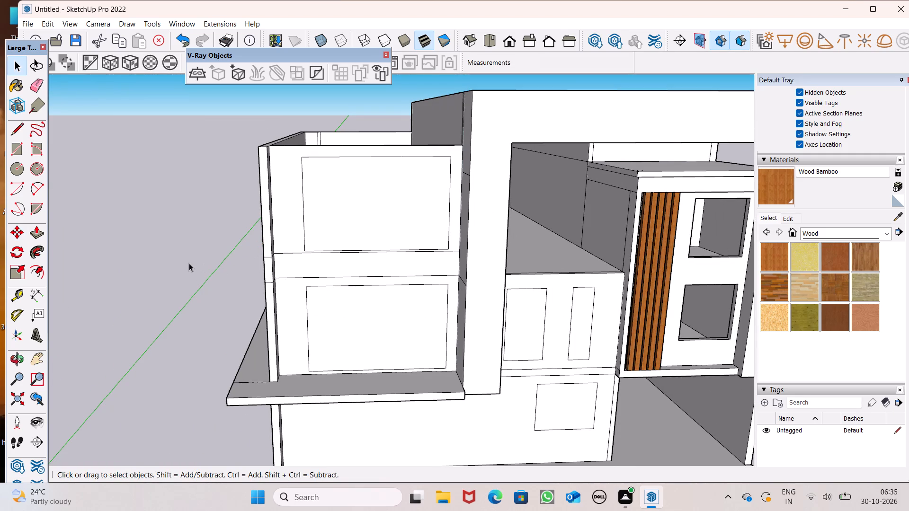
# Erase the two seam edges across the inner side of the projecting wall end, undoing the stray erasure of adjoining faces.
pyautogui.moveTo(368, 300); pyautogui.dragTo(339, 335, button='middle')
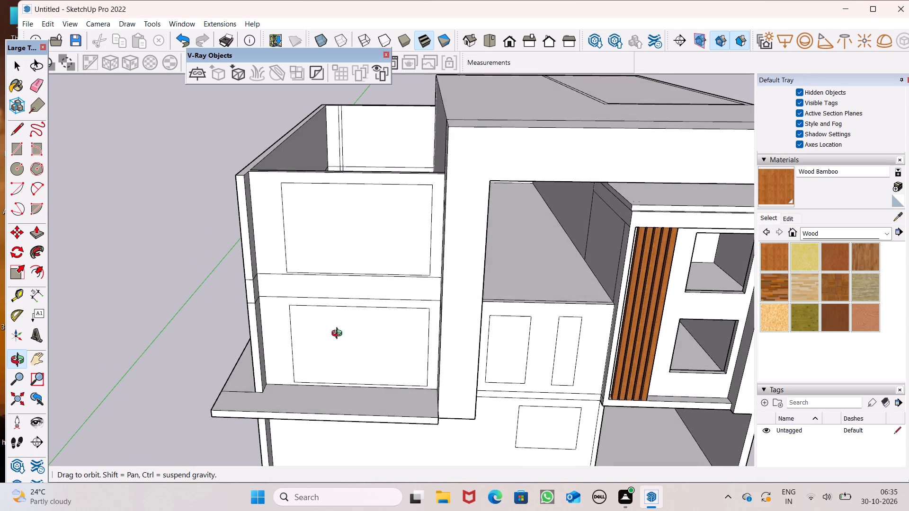
pyautogui.moveTo(339, 335); pyautogui.dragTo(283, 366, button='middle')
pyautogui.click(38, 88)
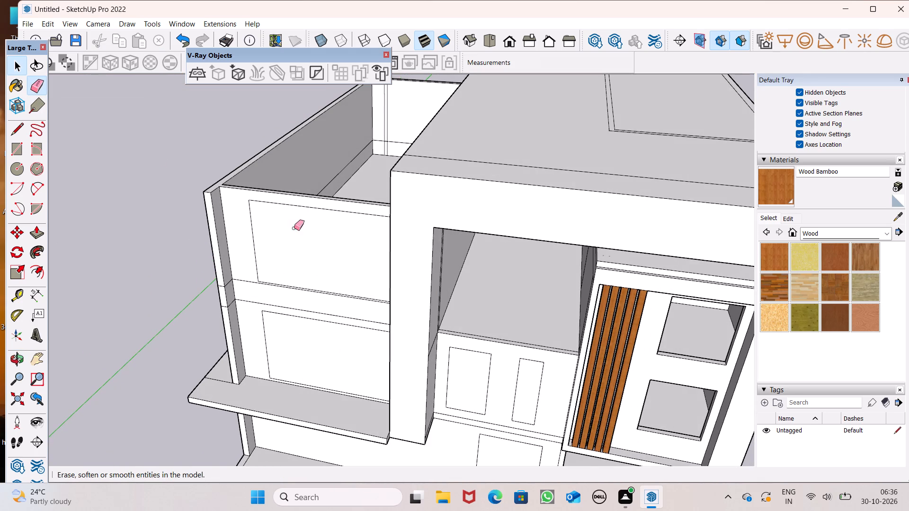
pyautogui.scroll(7, 334, 285)
pyautogui.scroll(5, 156, 314)
pyautogui.moveTo(134, 270); pyautogui.dragTo(138, 275)
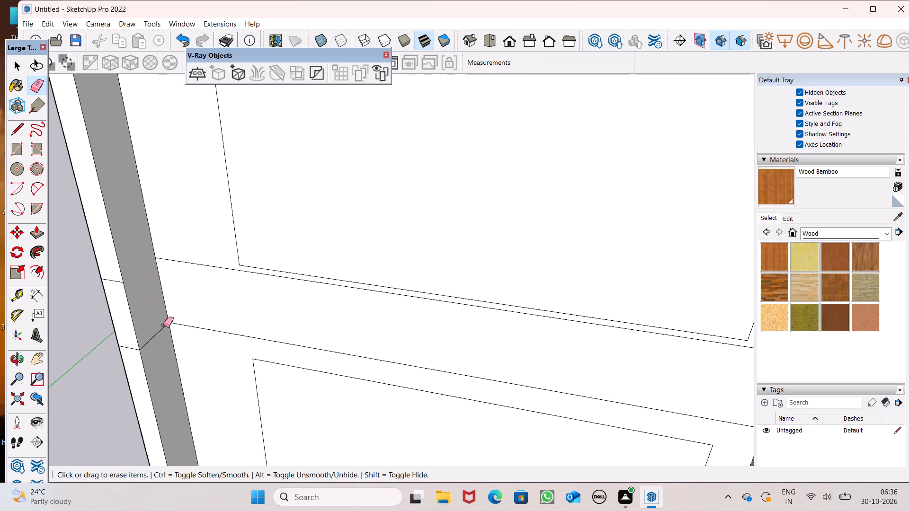
pyautogui.moveTo(167, 329); pyautogui.dragTo(158, 333)
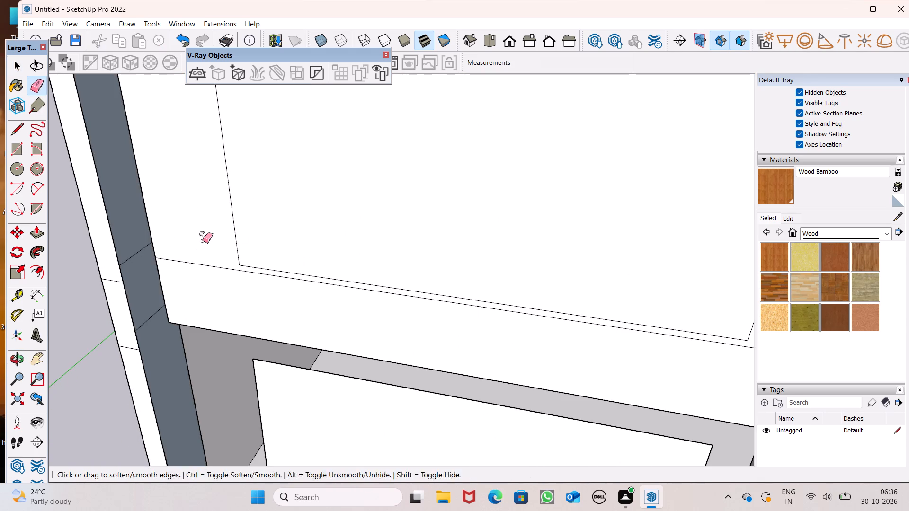
pyautogui.hotkey('ctrl', 'z')
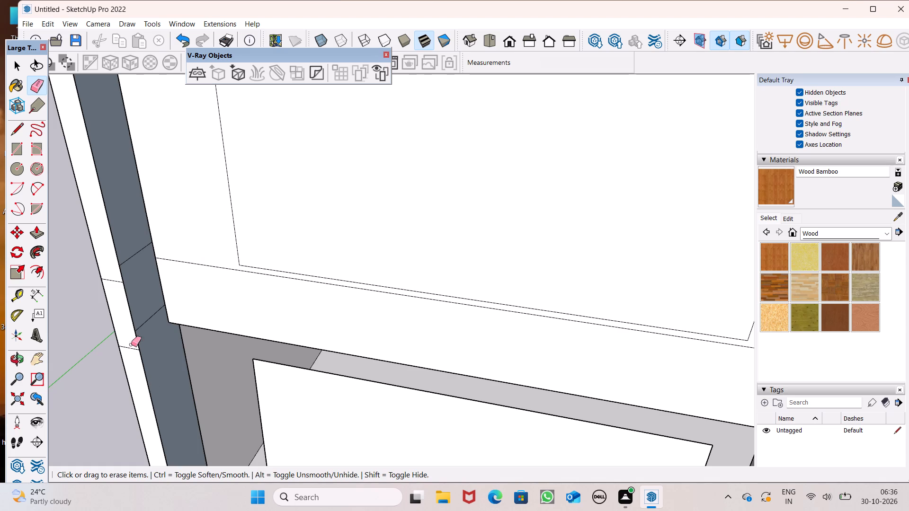
pyautogui.moveTo(149, 335); pyautogui.dragTo(150, 347)
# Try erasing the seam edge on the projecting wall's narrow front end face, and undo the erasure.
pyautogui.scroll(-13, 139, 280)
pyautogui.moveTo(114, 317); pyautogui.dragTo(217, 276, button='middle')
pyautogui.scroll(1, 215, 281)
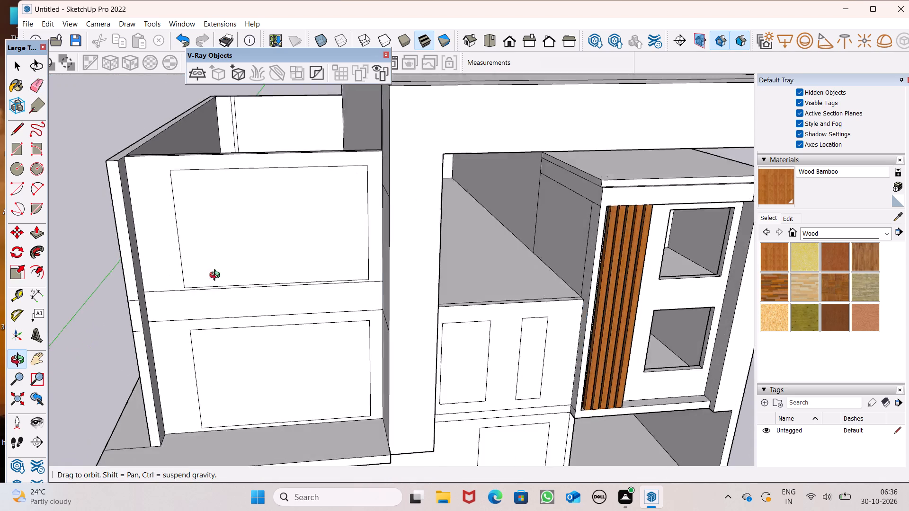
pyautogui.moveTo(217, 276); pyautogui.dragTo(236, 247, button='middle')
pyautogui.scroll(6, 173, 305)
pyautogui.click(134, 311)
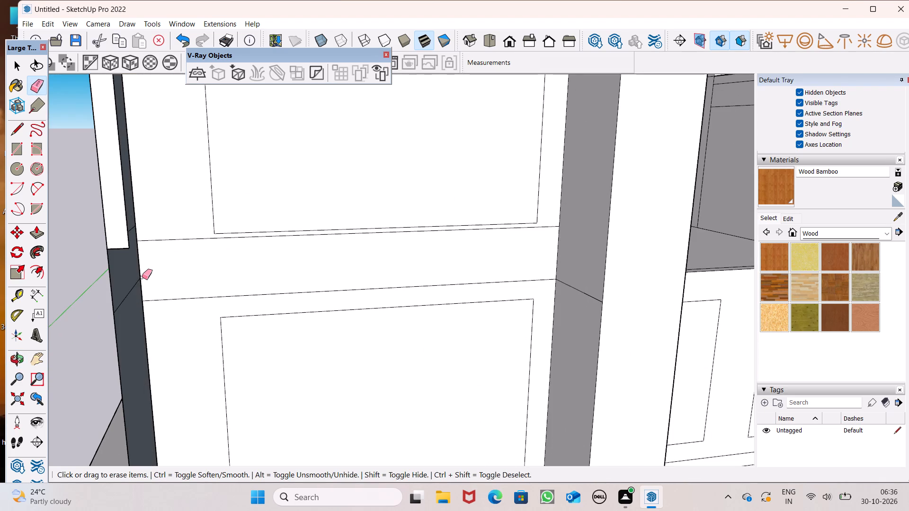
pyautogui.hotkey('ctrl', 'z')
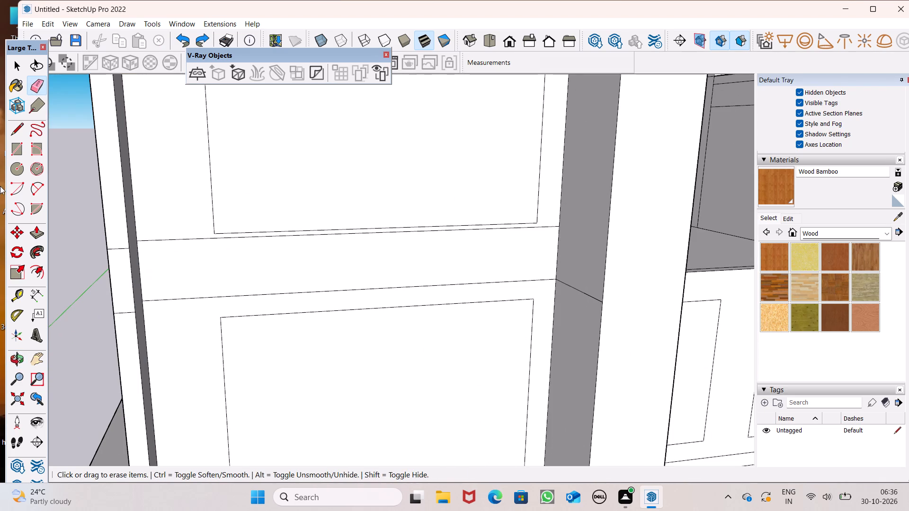
# Erase the two horizontal seam edges across the narrow front end face of the projecting wall.
pyautogui.moveTo(119, 245); pyautogui.dragTo(118, 250)
pyautogui.scroll(-5, 133, 183)
pyautogui.scroll(6, 126, 263)
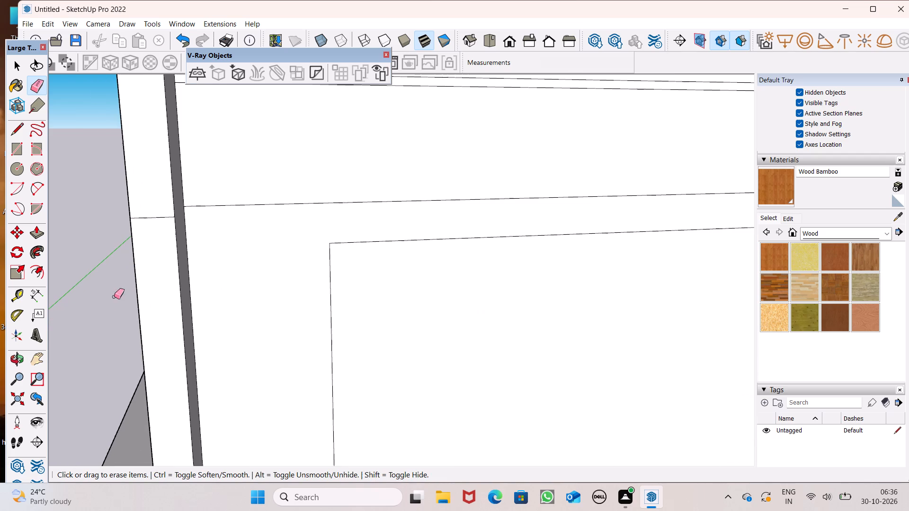
pyautogui.click(158, 216)
pyautogui.click(162, 215)
# Examine the front facade, its window outlines and the enclosure's outer side wall from several angles.
pyautogui.scroll(-9, 212, 179)
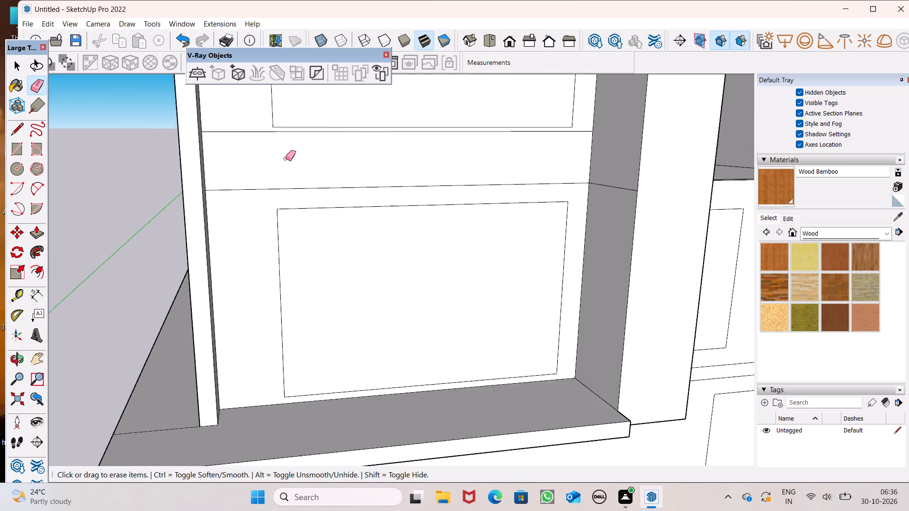
pyautogui.scroll(-8, 285, 159)
pyautogui.moveTo(298, 211); pyautogui.dragTo(228, 300, button='middle')
pyautogui.scroll(-4, 280, 222)
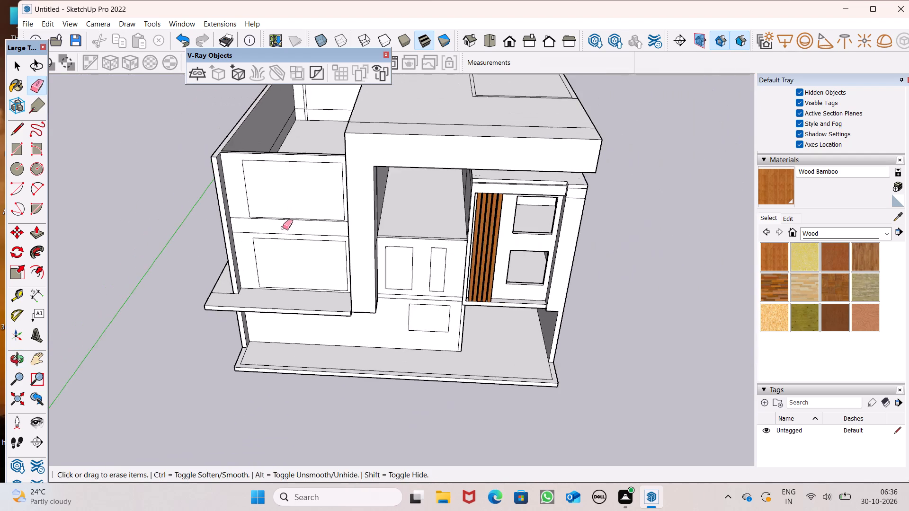
pyautogui.moveTo(291, 239); pyautogui.dragTo(145, 276, button='middle')
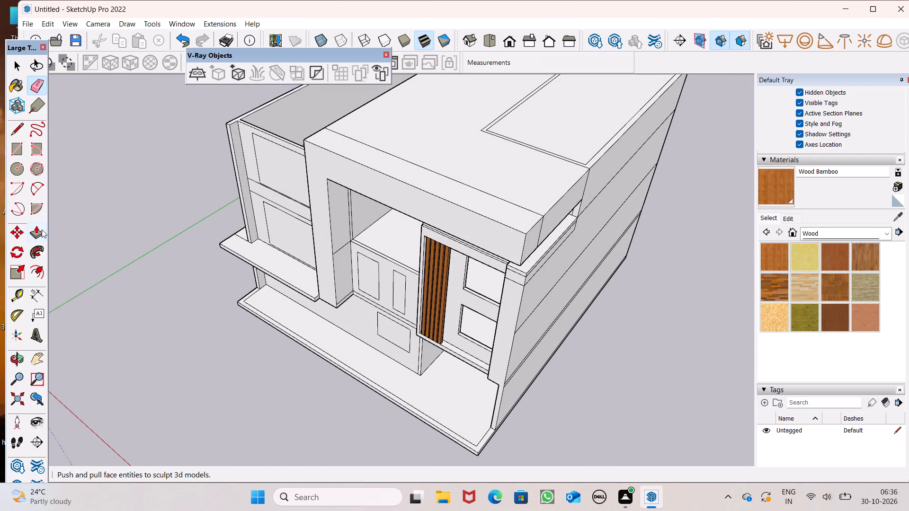
pyautogui.click(39, 231)
pyautogui.scroll(5, 257, 199)
pyautogui.scroll(-2, 257, 203)
pyautogui.moveTo(262, 229); pyautogui.dragTo(269, 239, button='middle')
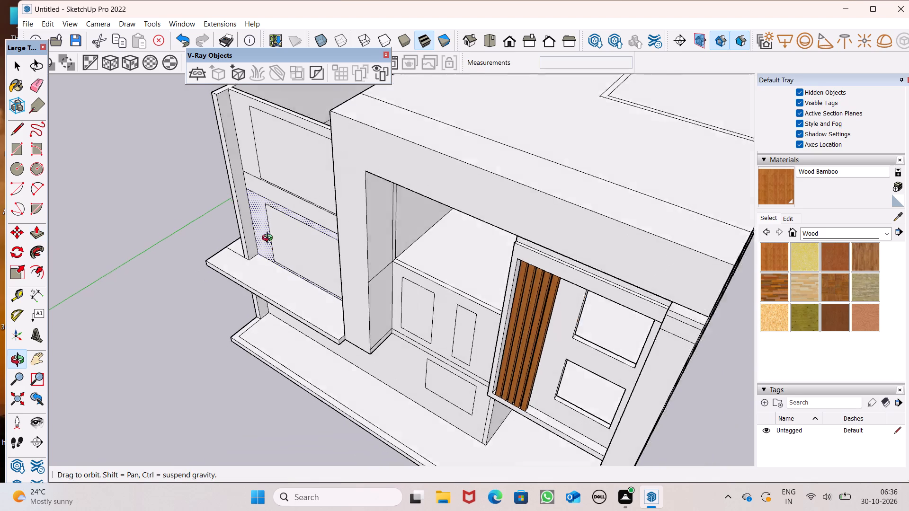
pyautogui.moveTo(269, 239); pyautogui.dragTo(303, 258, button='middle')
pyautogui.scroll(4, 252, 174)
pyautogui.scroll(-2, 237, 179)
pyautogui.moveTo(246, 208); pyautogui.dragTo(294, 112, button='middle')
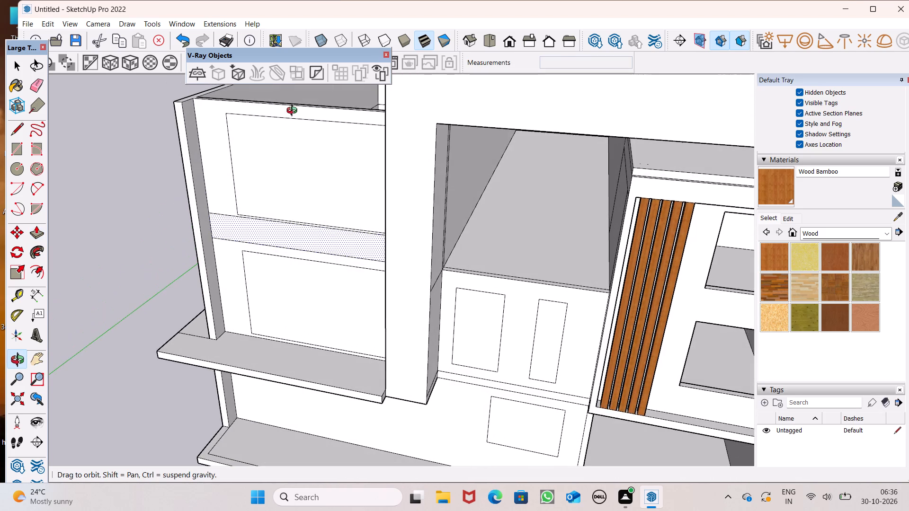
pyautogui.moveTo(294, 112); pyautogui.dragTo(297, 107, button='middle')
pyautogui.moveTo(176, 306); pyautogui.dragTo(137, 255, button='middle')
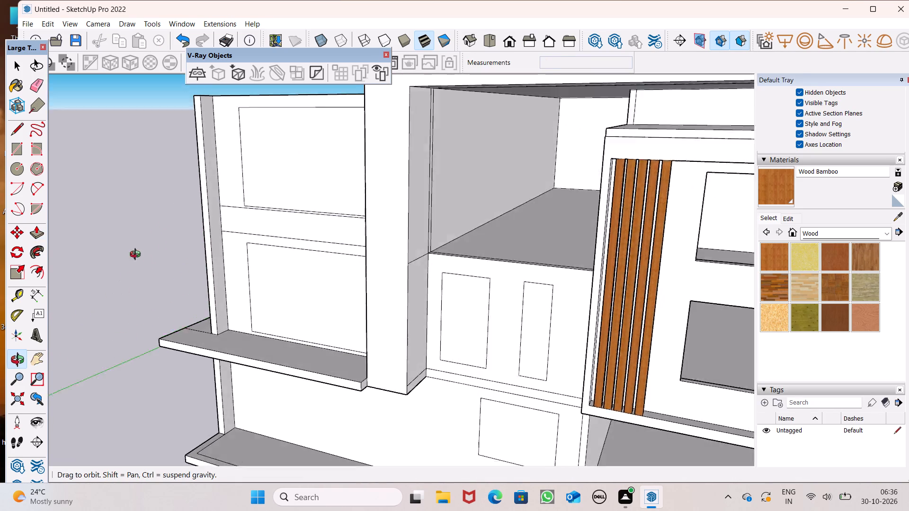
pyautogui.moveTo(137, 255); pyautogui.dragTo(410, 230, button='middle')
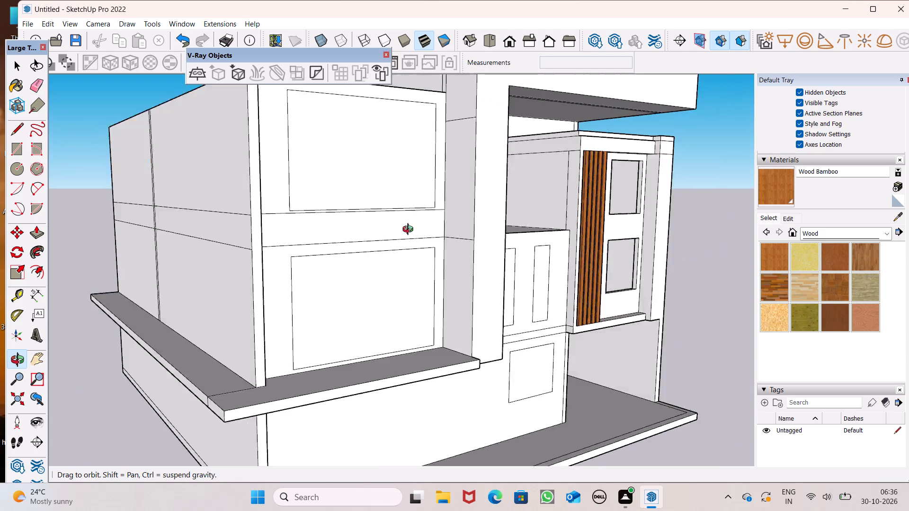
pyautogui.moveTo(410, 230); pyautogui.dragTo(612, 279, button='middle')
# Erase the two short seam segments crossing the narrow vertical strip on the enclosure's outer side wall.
pyautogui.scroll(-8, 362, 226)
pyautogui.moveTo(270, 269); pyautogui.dragTo(270, 274, button='middle')
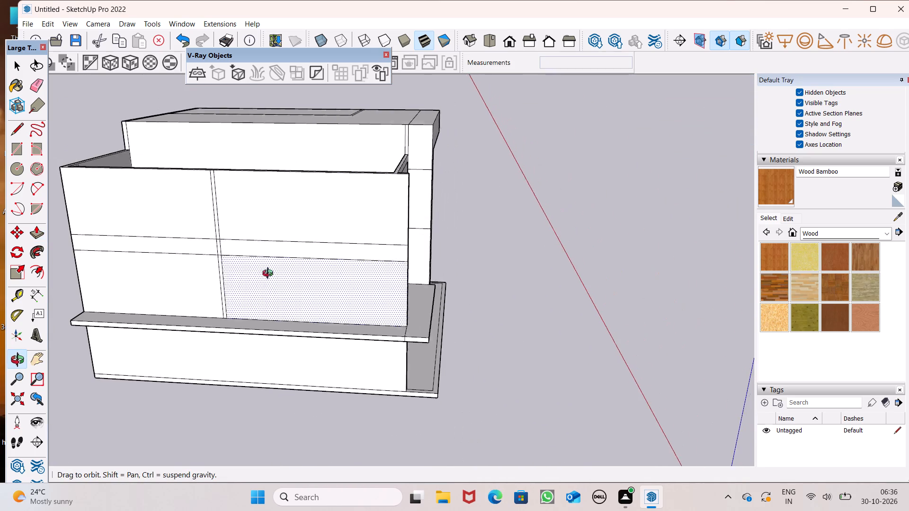
pyautogui.moveTo(270, 274); pyautogui.dragTo(342, 311, button='middle')
pyautogui.click(36, 84)
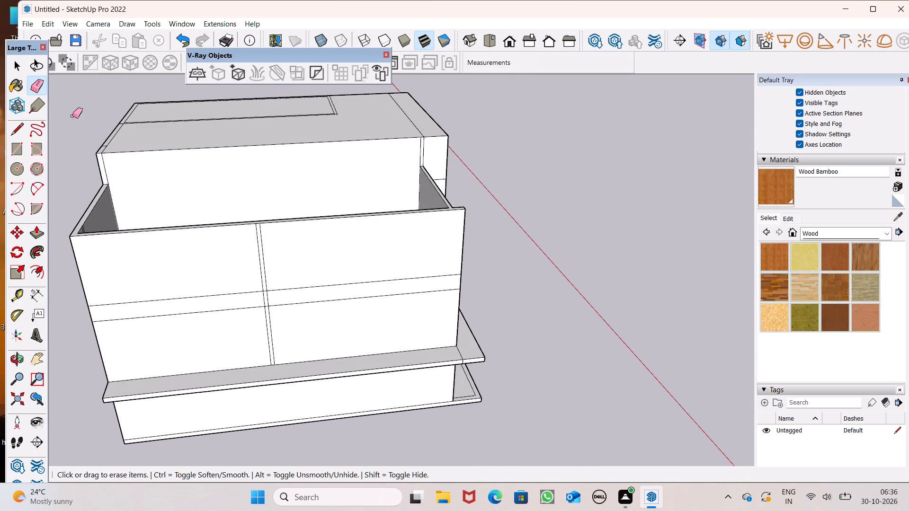
pyautogui.scroll(9, 325, 327)
pyautogui.scroll(2, 266, 271)
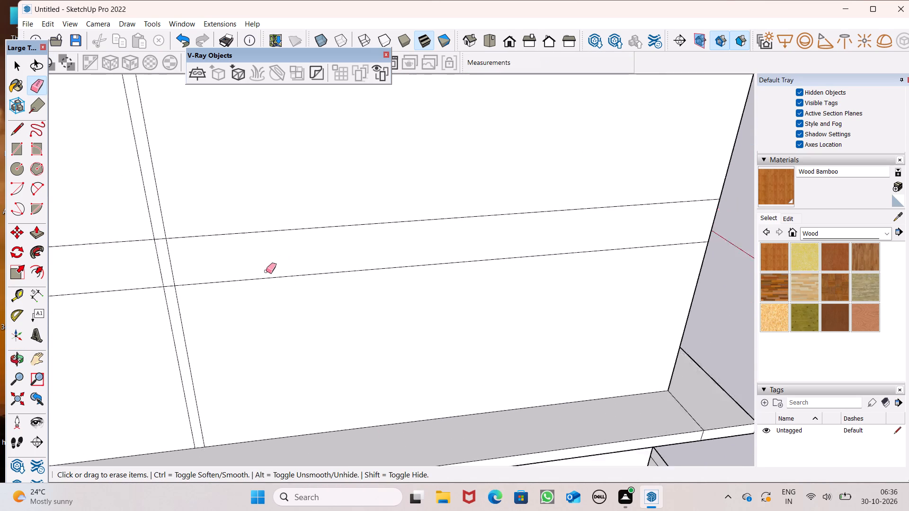
pyautogui.scroll(4, 266, 271)
pyautogui.click(129, 292)
pyautogui.moveTo(111, 205); pyautogui.dragTo(116, 220)
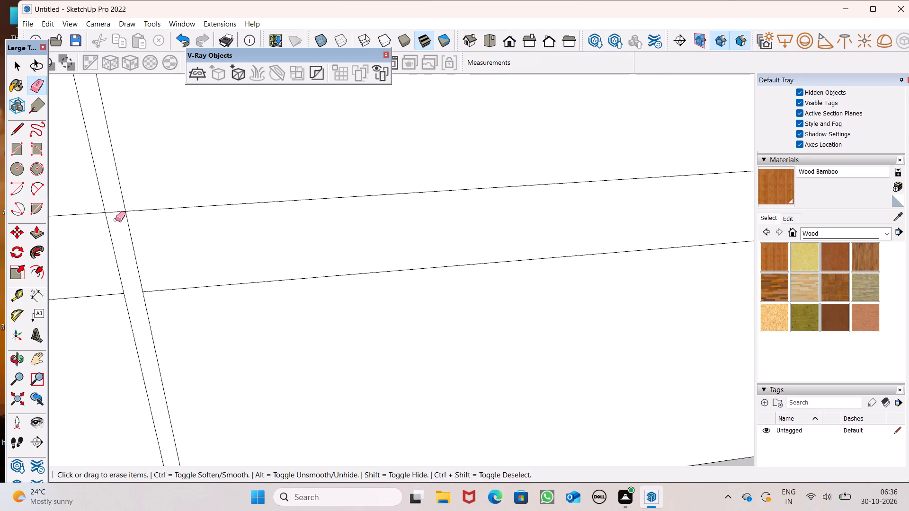
pyautogui.moveTo(116, 220); pyautogui.dragTo(115, 219)
# Push/Pull the narrow vertical strip on the outer side wall outward 1' 2 1/2" to form a projecting pilaster.
pyautogui.scroll(-9, 277, 255)
pyautogui.moveTo(412, 308); pyautogui.dragTo(437, 353, button='middle')
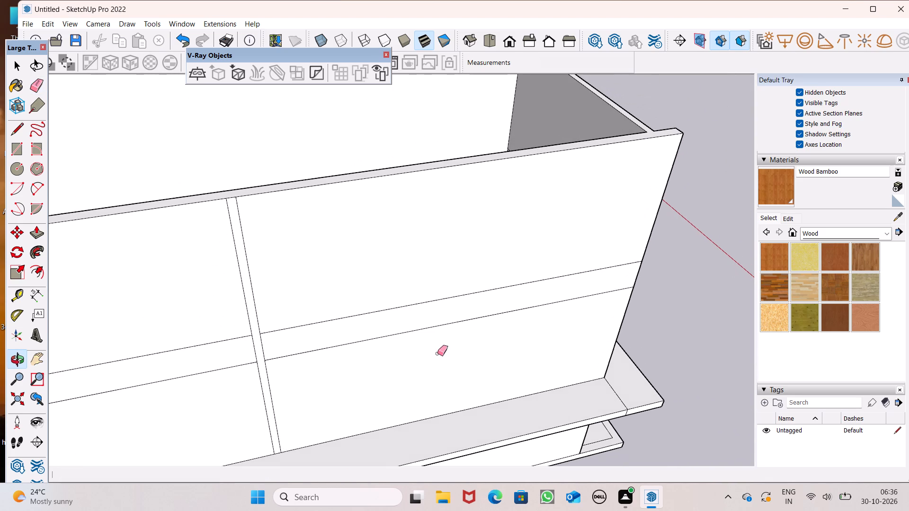
pyautogui.click(23, 233)
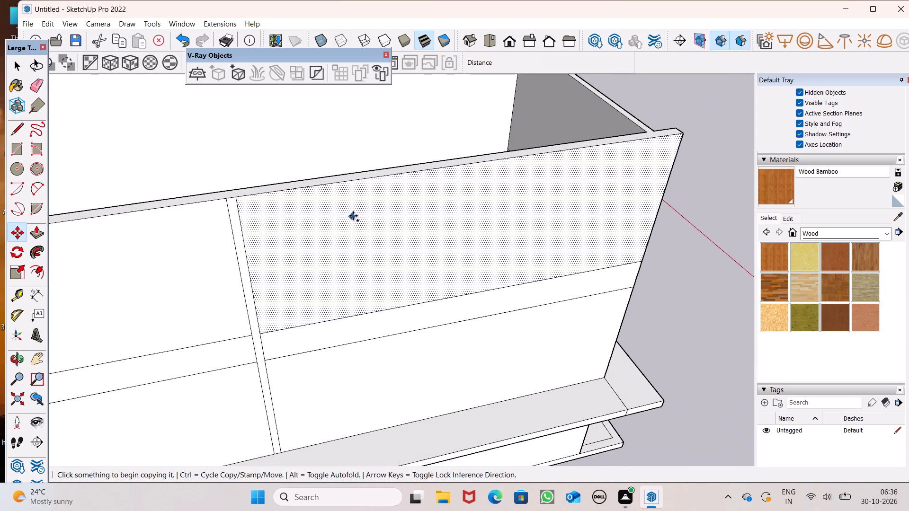
pyautogui.scroll(-4, 358, 225)
pyautogui.moveTo(266, 202); pyautogui.dragTo(284, 254, button='middle')
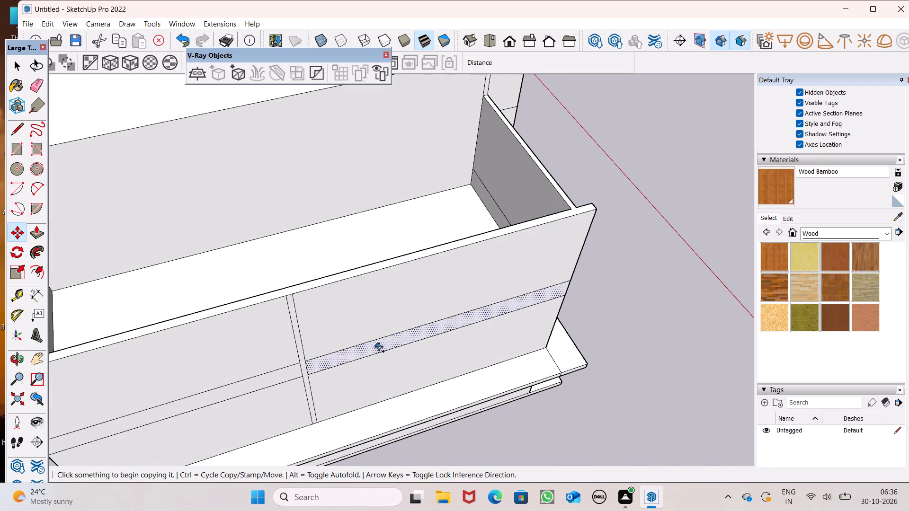
pyautogui.click(33, 226)
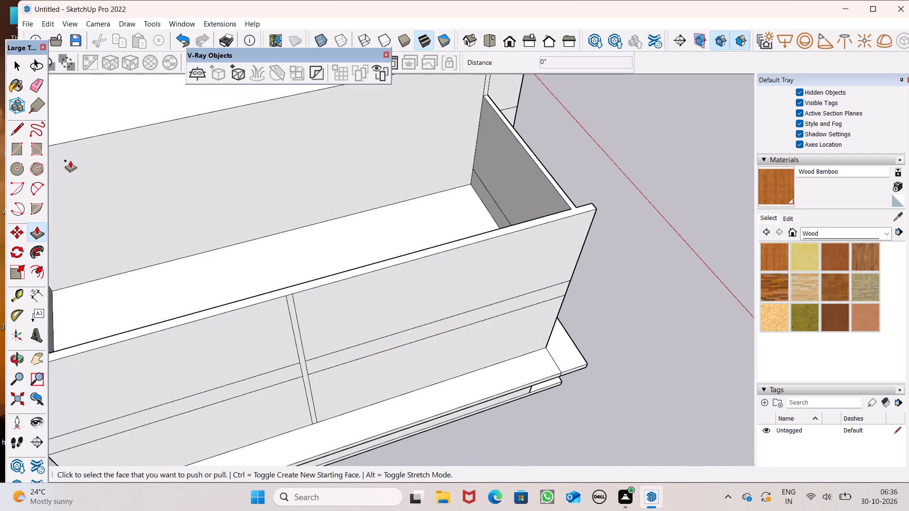
pyautogui.scroll(-5, 99, 163)
pyautogui.moveTo(226, 312); pyautogui.dragTo(276, 230, button='middle')
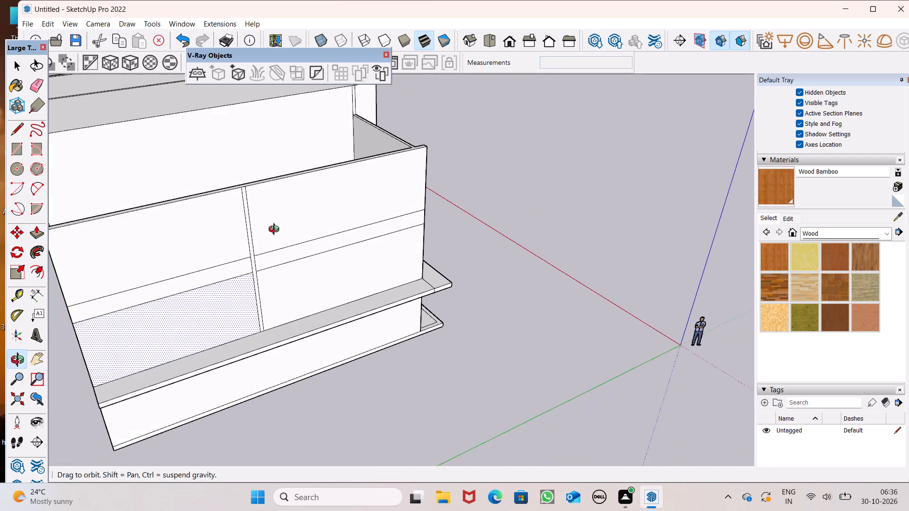
pyautogui.moveTo(276, 230); pyautogui.dragTo(280, 272, button='middle')
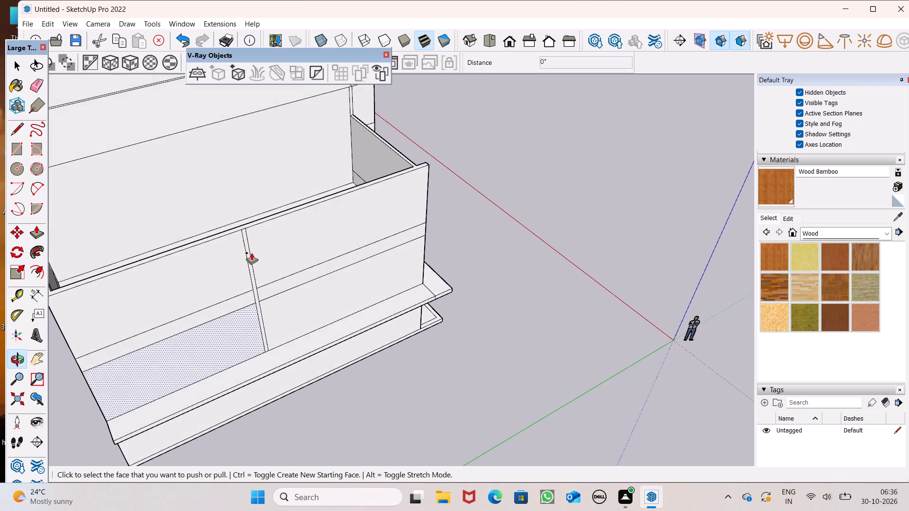
pyautogui.scroll(6, 249, 249)
pyautogui.moveTo(243, 230); pyautogui.dragTo(253, 238)
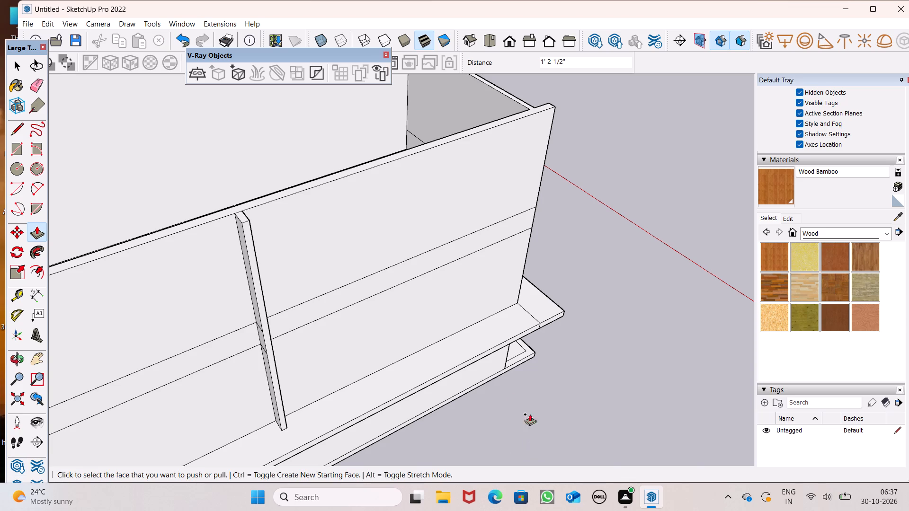
# Erase the two horizontal seam edges across the pilaster's narrow side face that points away from the front facade.
pyautogui.scroll(-5, 331, 342)
pyautogui.moveTo(329, 333); pyautogui.dragTo(368, 262, button='middle')
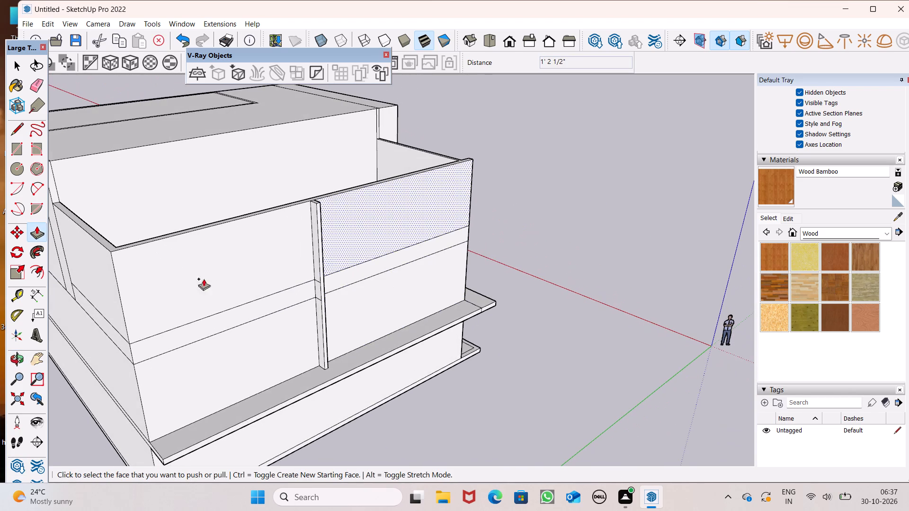
pyautogui.click(34, 86)
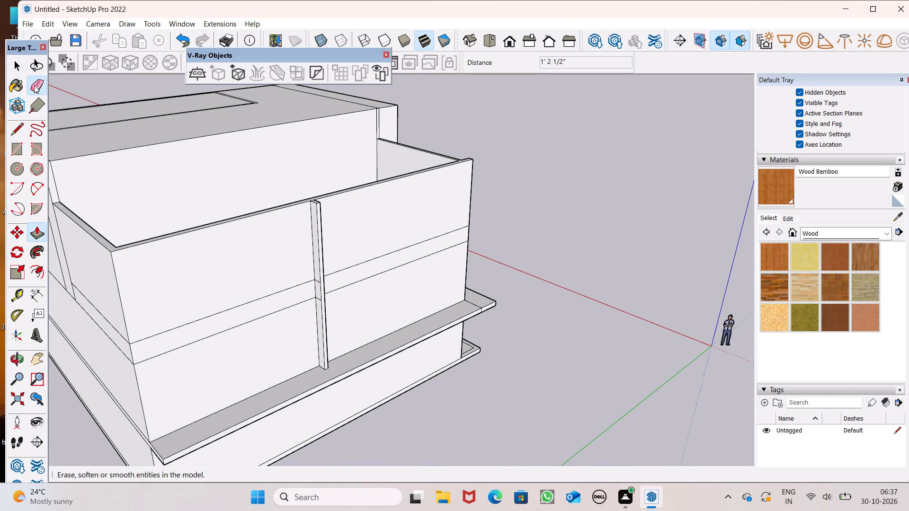
pyautogui.moveTo(187, 216); pyautogui.dragTo(302, 187, button='middle')
pyautogui.scroll(8, 345, 215)
pyautogui.scroll(2, 468, 301)
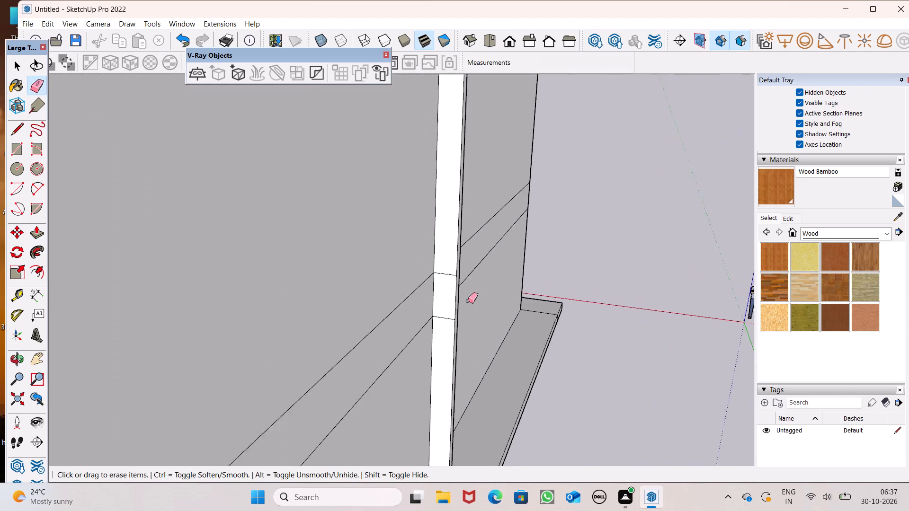
pyautogui.scroll(3, 468, 301)
pyautogui.moveTo(442, 305); pyautogui.dragTo(451, 286, button='middle')
pyautogui.scroll(6, 419, 275)
pyautogui.moveTo(426, 227); pyautogui.dragTo(429, 233)
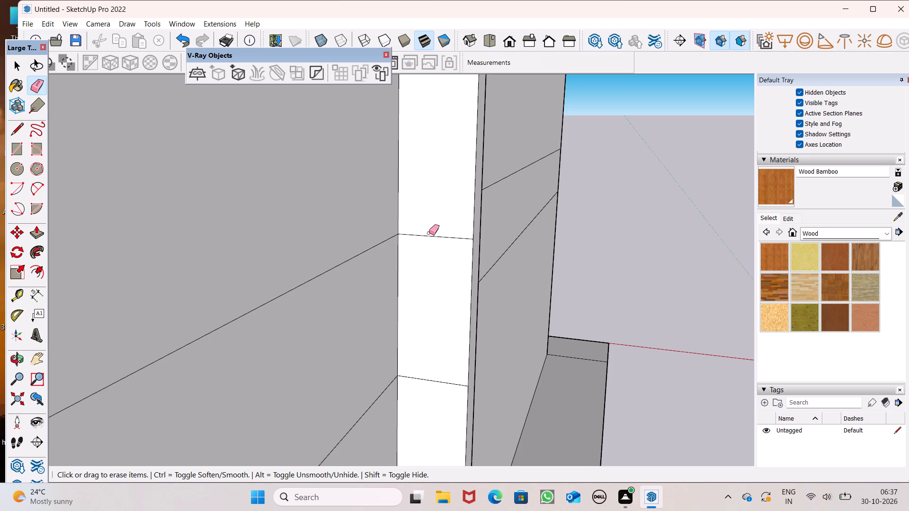
pyautogui.moveTo(429, 233); pyautogui.dragTo(429, 242)
pyautogui.moveTo(441, 377); pyautogui.dragTo(442, 391)
# Push/Pull the pilaster's cleaned side face about 4' 5 3/8" along the wall, away from the front corner, to widen it.
pyautogui.scroll(-6, 392, 190)
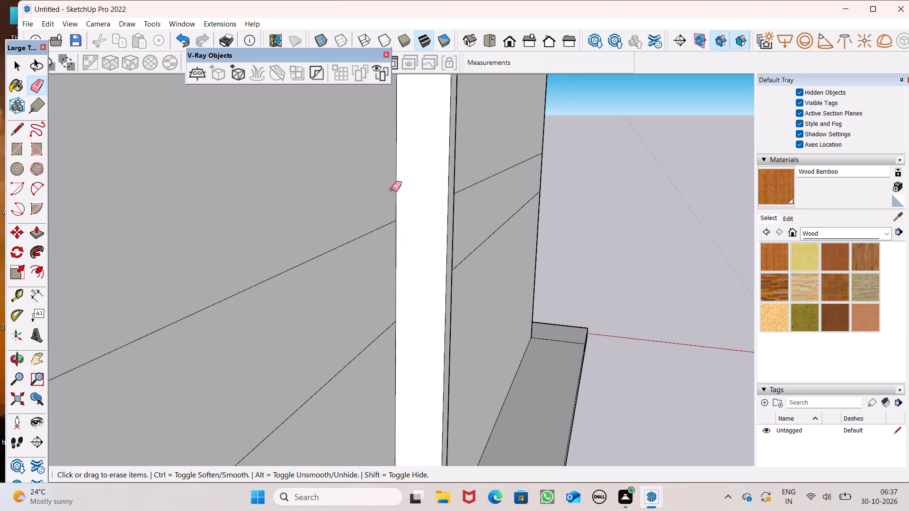
pyautogui.scroll(-14, 391, 192)
pyautogui.moveTo(394, 222); pyautogui.dragTo(377, 288, button='middle')
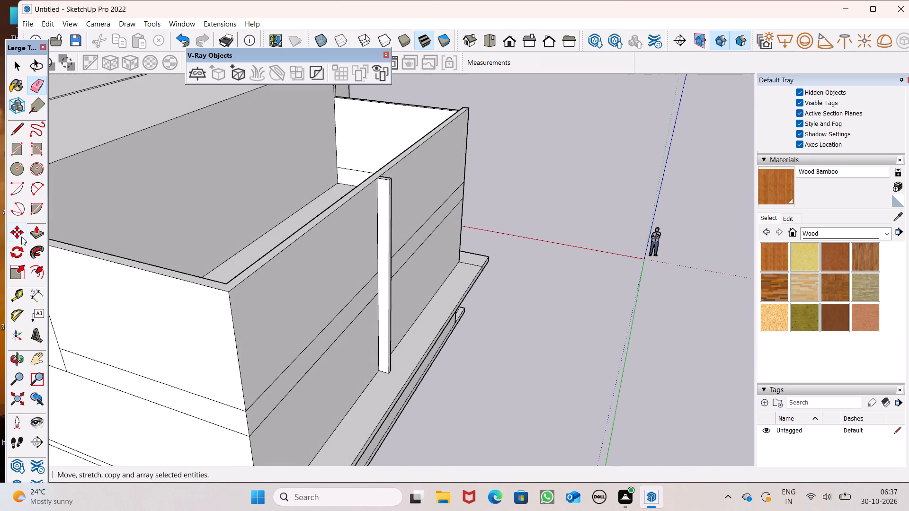
pyautogui.click(36, 234)
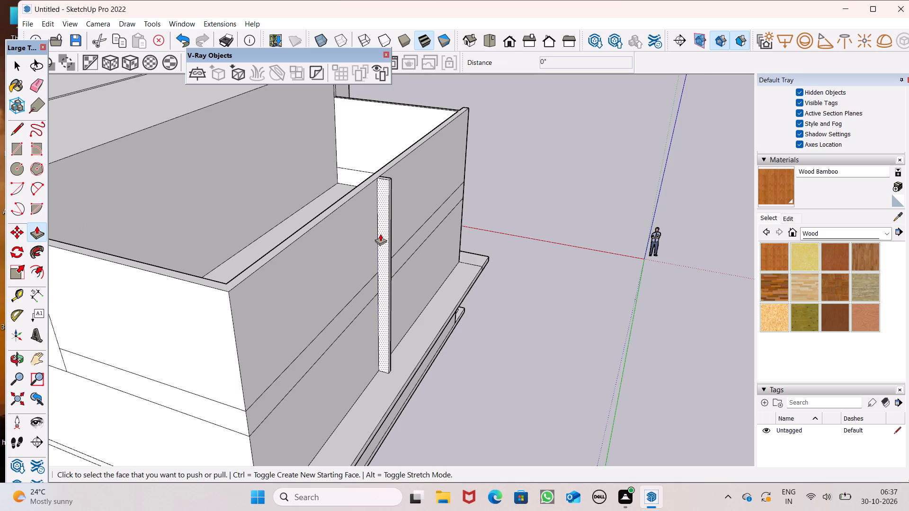
pyautogui.scroll(4, 376, 233)
pyautogui.moveTo(392, 240); pyautogui.dragTo(351, 258)
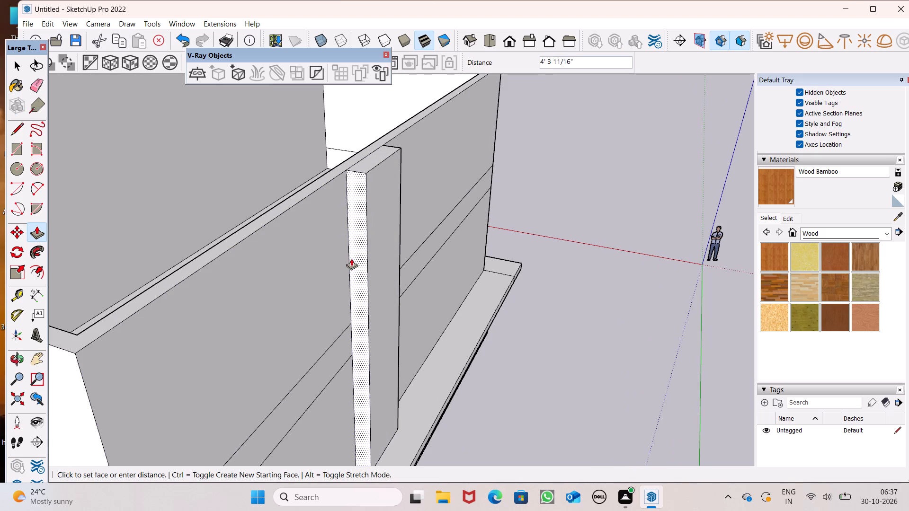
pyautogui.moveTo(351, 258); pyautogui.dragTo(349, 257)
# Examine the widened pilaster and the side wall's front corner from several angles.
pyautogui.scroll(-5, 333, 220)
pyautogui.moveTo(377, 252); pyautogui.dragTo(104, 285, button='middle')
pyautogui.scroll(-3, 223, 269)
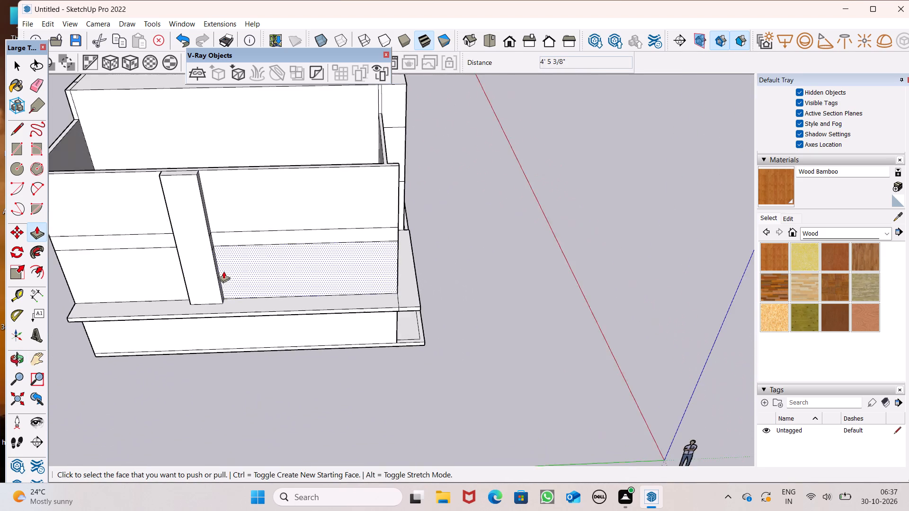
pyautogui.moveTo(229, 286); pyautogui.dragTo(116, 269, button='middle')
pyautogui.scroll(1, 283, 255)
pyautogui.moveTo(284, 255); pyautogui.dragTo(232, 273, button='middle')
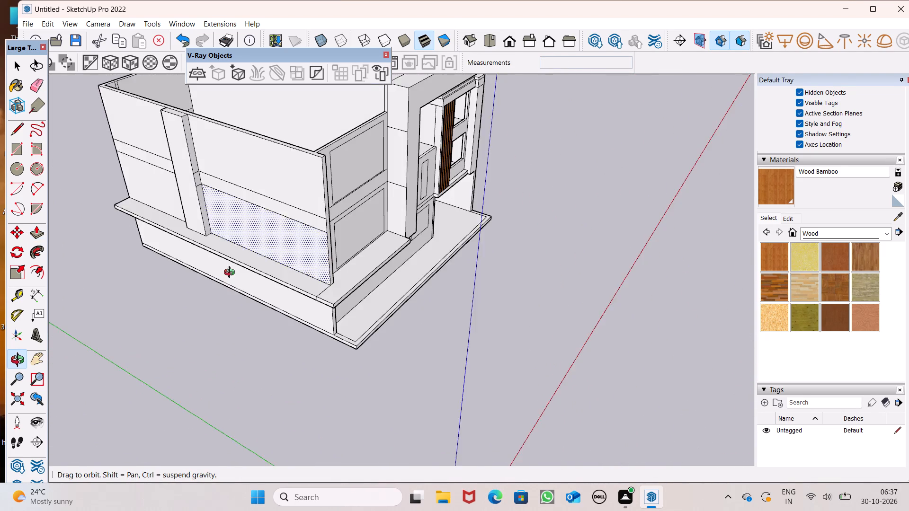
pyautogui.moveTo(232, 273); pyautogui.dragTo(187, 295, button='middle')
pyautogui.moveTo(266, 253); pyautogui.dragTo(403, 194, button='middle')
pyautogui.scroll(1, 367, 200)
pyautogui.moveTo(370, 203); pyautogui.dragTo(449, 238, button='middle')
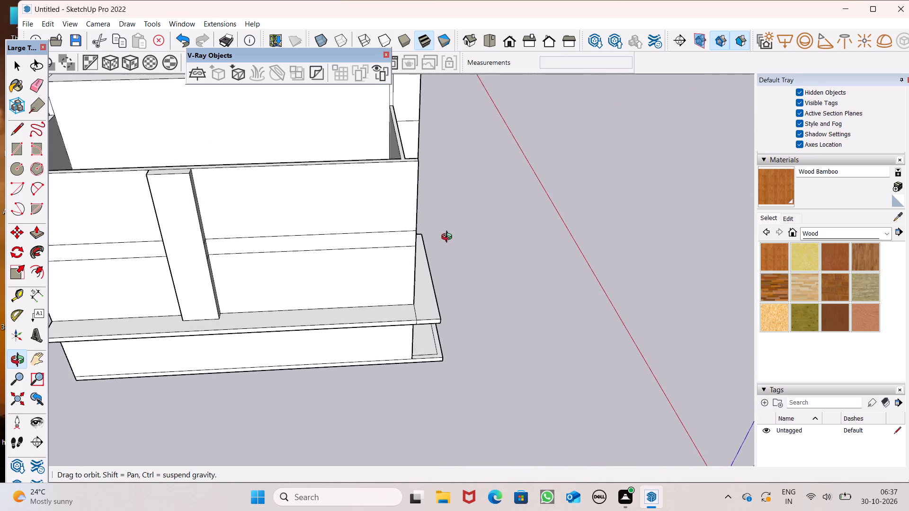
pyautogui.moveTo(449, 238); pyautogui.dragTo(448, 238, button='middle')
# Draw a line across the side wall's 9" top near the front corner and down its outer face about 22' 5" to the ledge.
pyautogui.click(15, 135)
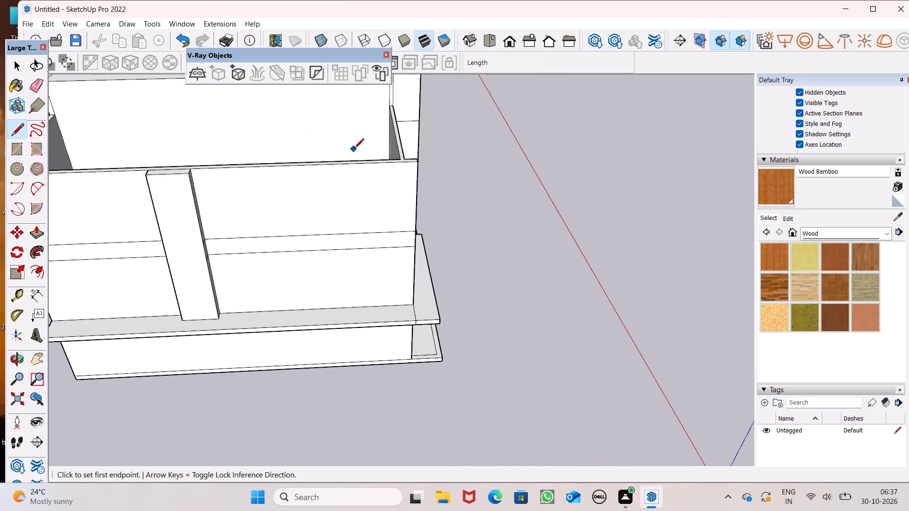
pyautogui.scroll(-1, 354, 149)
pyautogui.moveTo(380, 137); pyautogui.dragTo(391, 175, button='middle')
pyautogui.scroll(1, 390, 174)
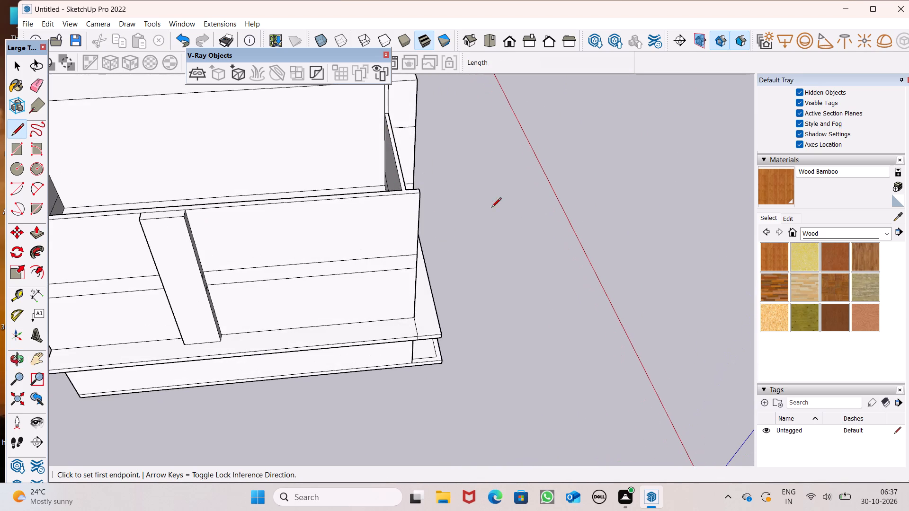
pyautogui.scroll(3, 410, 202)
pyautogui.scroll(-4, 398, 169)
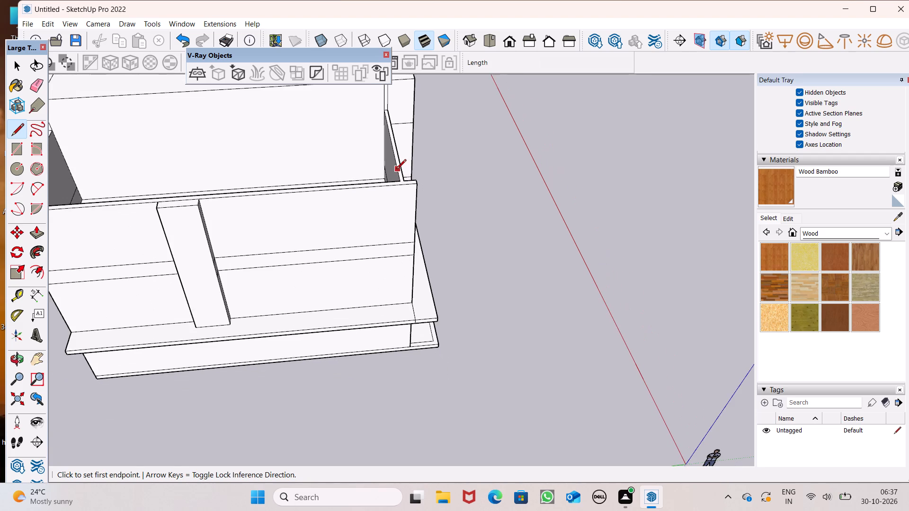
pyautogui.moveTo(388, 173); pyautogui.dragTo(376, 291, button='middle')
pyautogui.scroll(4, 358, 292)
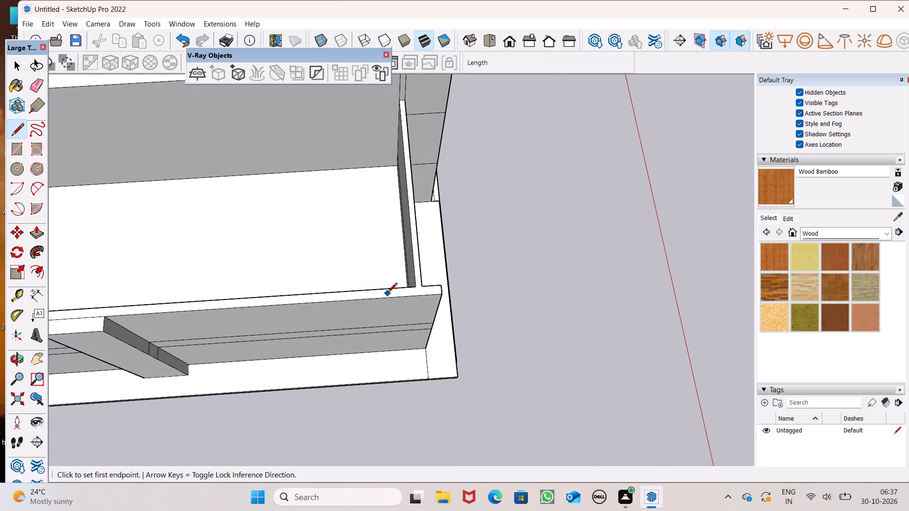
pyautogui.click(379, 289)
pyautogui.moveTo(377, 362); pyautogui.dragTo(377, 355, button='middle')
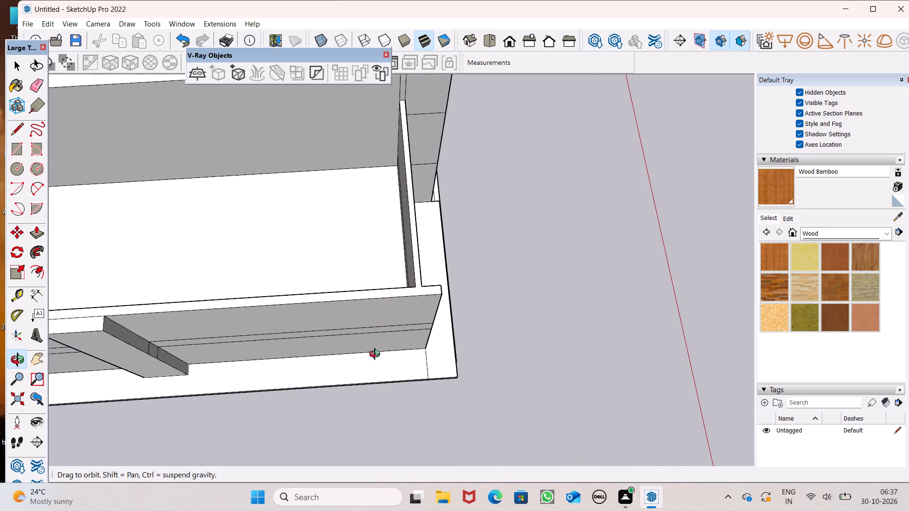
pyautogui.moveTo(377, 355); pyautogui.dragTo(392, 229, button='middle')
pyautogui.scroll(1, 392, 229)
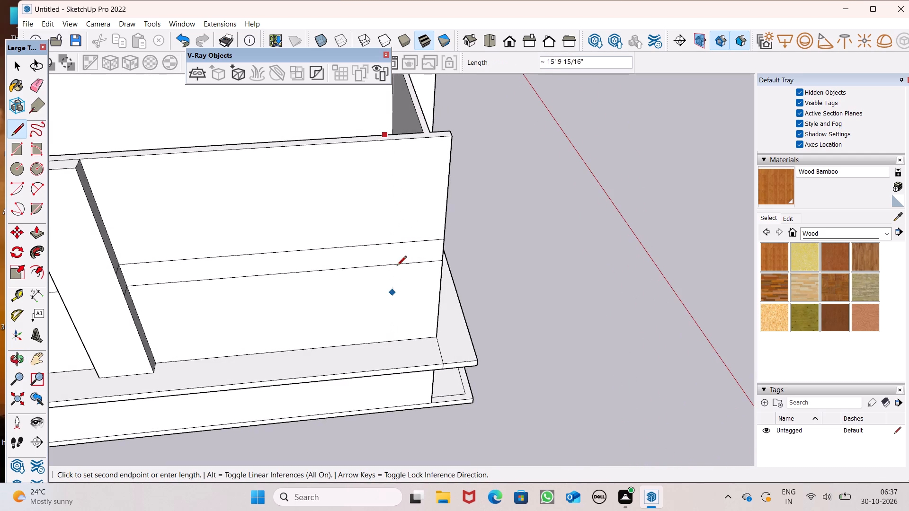
pyautogui.click(386, 139)
pyautogui.scroll(5, 387, 141)
pyautogui.click(386, 141)
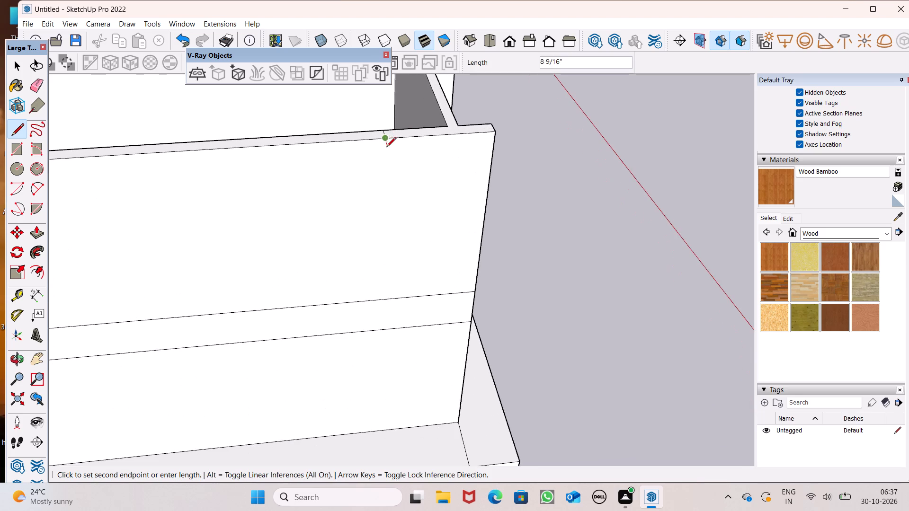
pyautogui.scroll(-7, 386, 148)
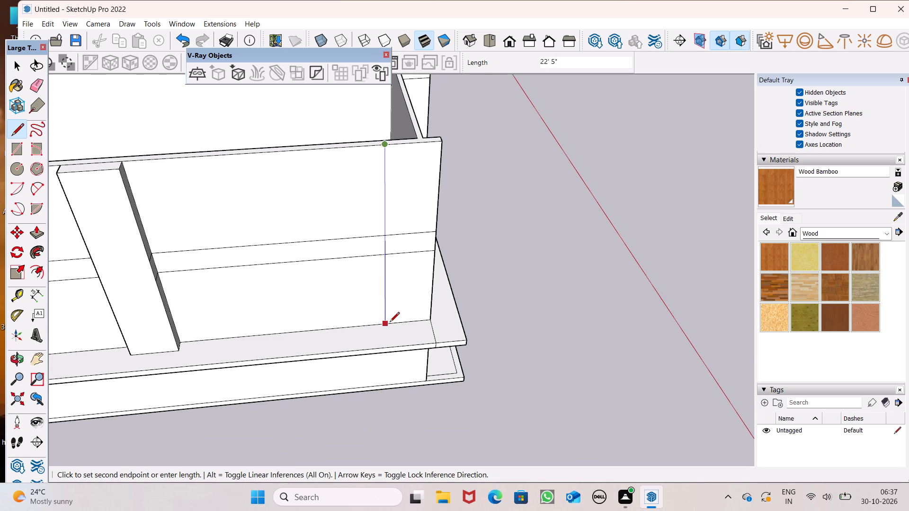
pyautogui.click(390, 323)
# Erase the two horizontal seam segments inside the new corner strip of the outer side wall.
pyautogui.moveTo(384, 265); pyautogui.dragTo(192, 298, button='middle')
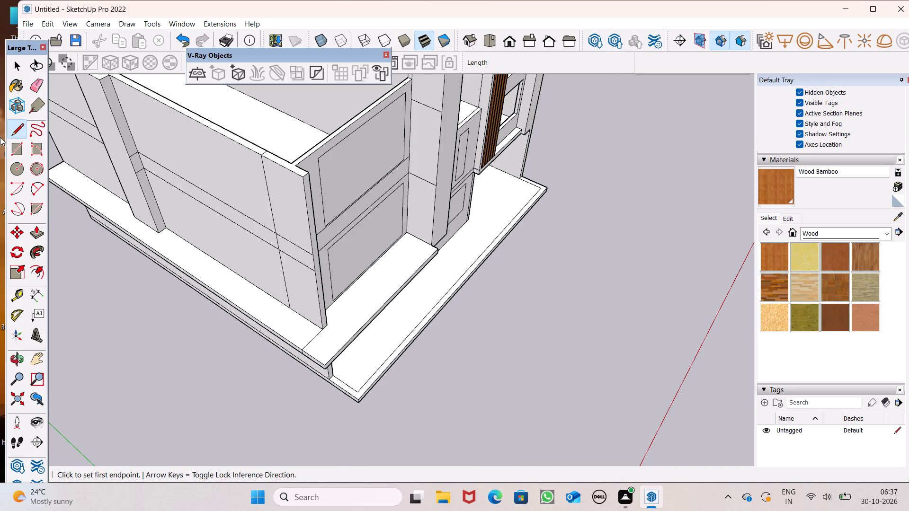
pyautogui.click(33, 81)
pyautogui.moveTo(237, 239); pyautogui.dragTo(237, 238, button='middle')
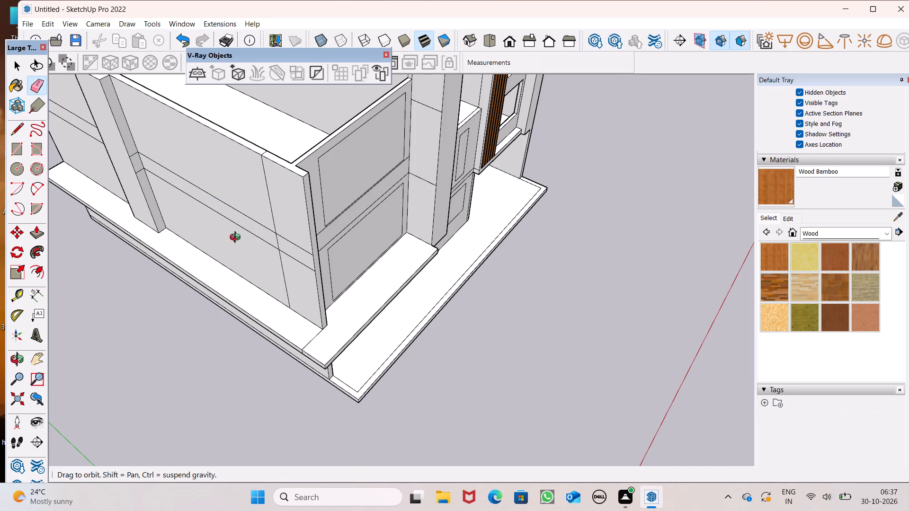
pyautogui.moveTo(237, 238); pyautogui.dragTo(305, 199, button='middle')
pyautogui.moveTo(333, 205); pyautogui.dragTo(332, 247)
# Push/Pull the new corner strip of the outer side wall outward about 2' 3 9/16" to form a corner pilaster.
pyautogui.moveTo(332, 255); pyautogui.dragTo(199, 292, button='middle')
pyautogui.scroll(1, 199, 292)
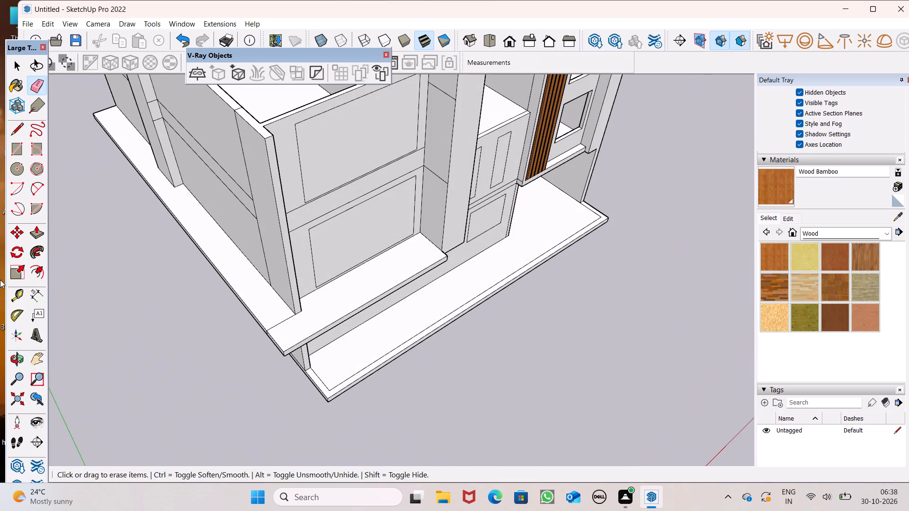
pyautogui.click(42, 230)
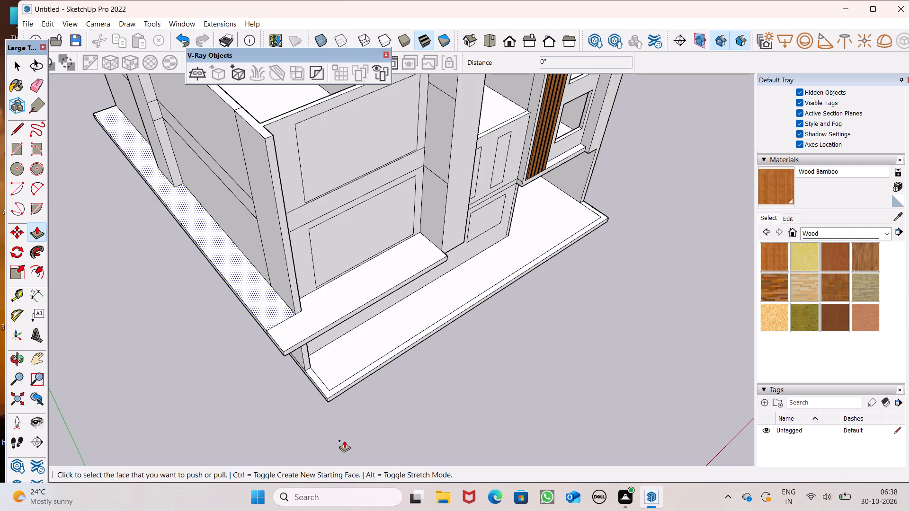
pyautogui.moveTo(288, 291); pyautogui.dragTo(276, 303)
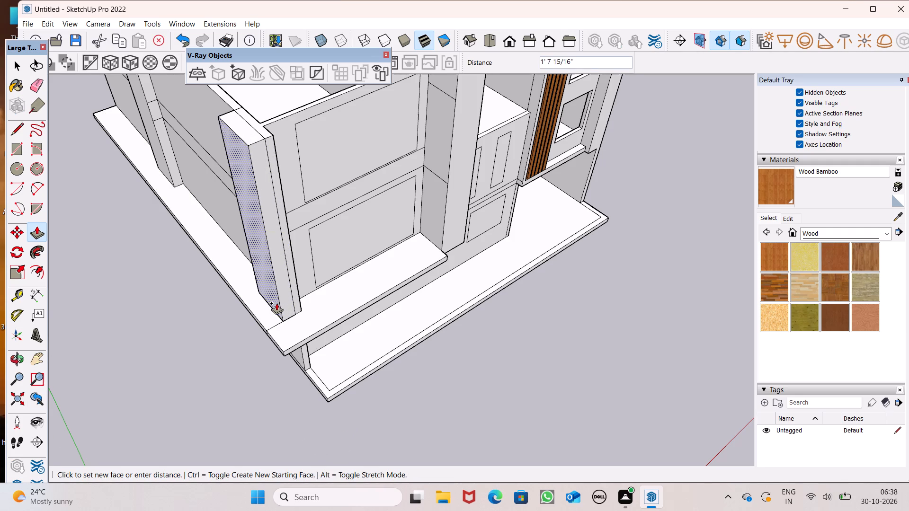
pyautogui.moveTo(276, 303); pyautogui.dragTo(271, 306)
# Push/Pull the outer face of the widened pilaster farther back on the side wall outward about 1' 1 1/16".
pyautogui.moveTo(310, 310); pyautogui.dragTo(166, 331, button='middle')
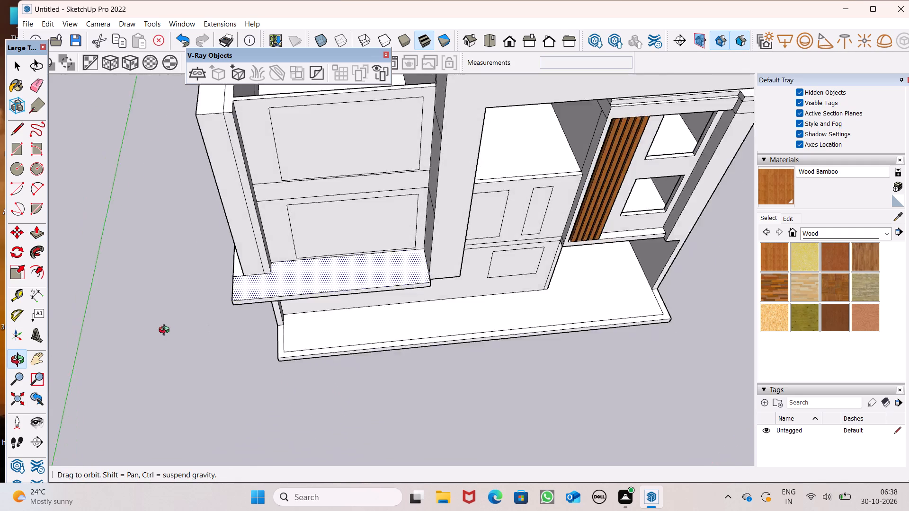
pyautogui.moveTo(166, 331); pyautogui.dragTo(134, 330, button='middle')
pyautogui.moveTo(271, 268); pyautogui.dragTo(437, 247, button='middle')
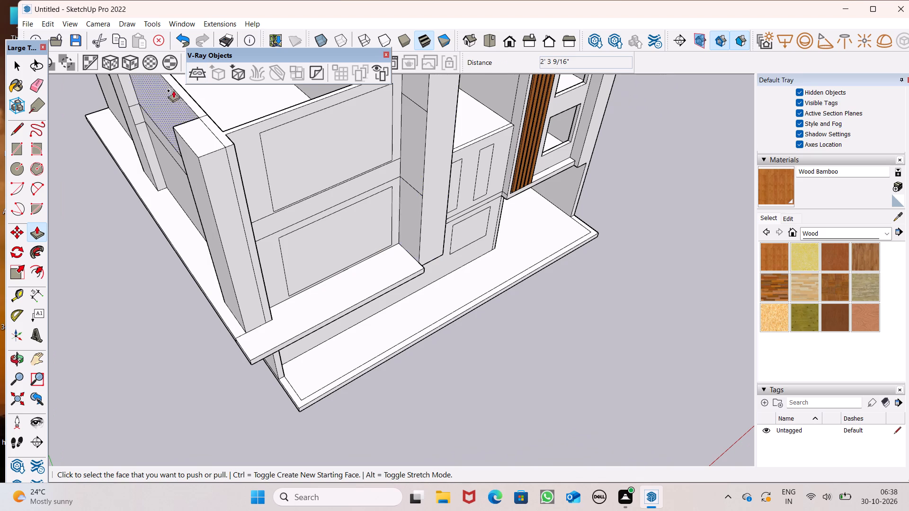
pyautogui.scroll(-3, 211, 142)
pyautogui.moveTo(178, 177); pyautogui.dragTo(556, 122, button='middle')
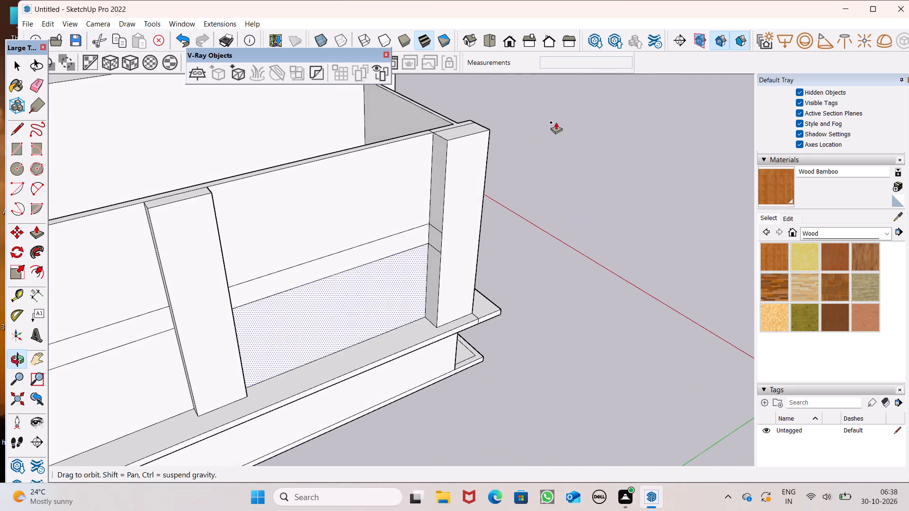
pyautogui.moveTo(556, 122); pyautogui.dragTo(555, 122, button='middle')
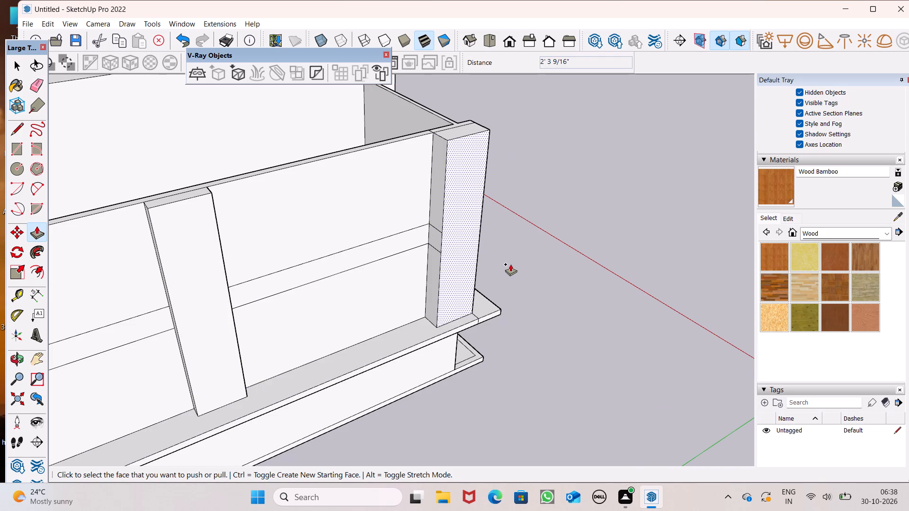
pyautogui.scroll(-2, 510, 264)
pyautogui.moveTo(508, 267); pyautogui.dragTo(491, 306, button='middle')
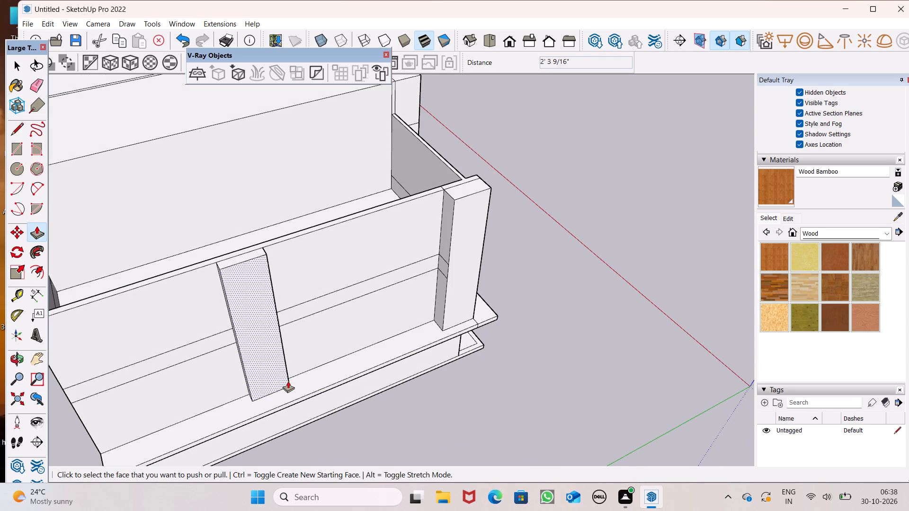
pyautogui.moveTo(288, 381); pyautogui.dragTo(440, 331)
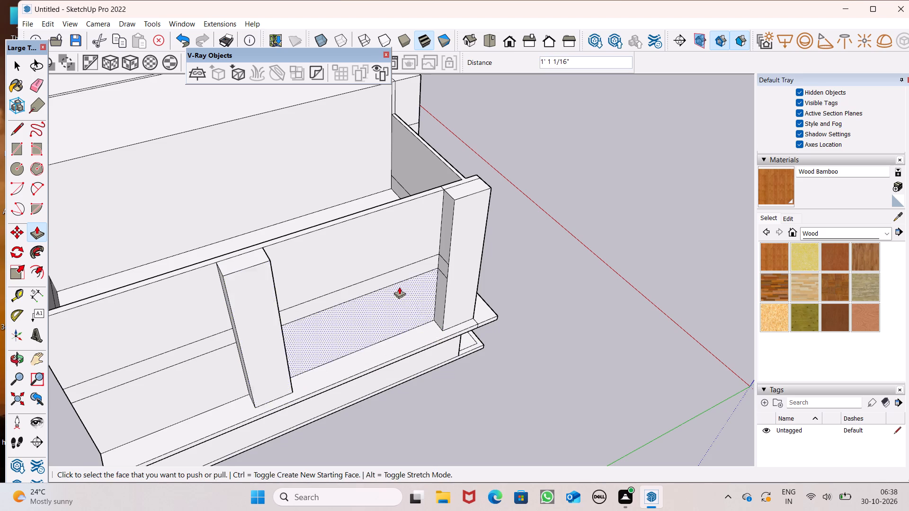
# Push/Pull the corner pilaster's narrow inner side face about 1' 8 7/8" across the front wall toward the framed panels.
pyautogui.scroll(-4, 394, 281)
pyautogui.moveTo(443, 289); pyautogui.dragTo(0, 333, button='middle')
pyautogui.moveTo(365, 284); pyautogui.dragTo(247, 255, button='middle')
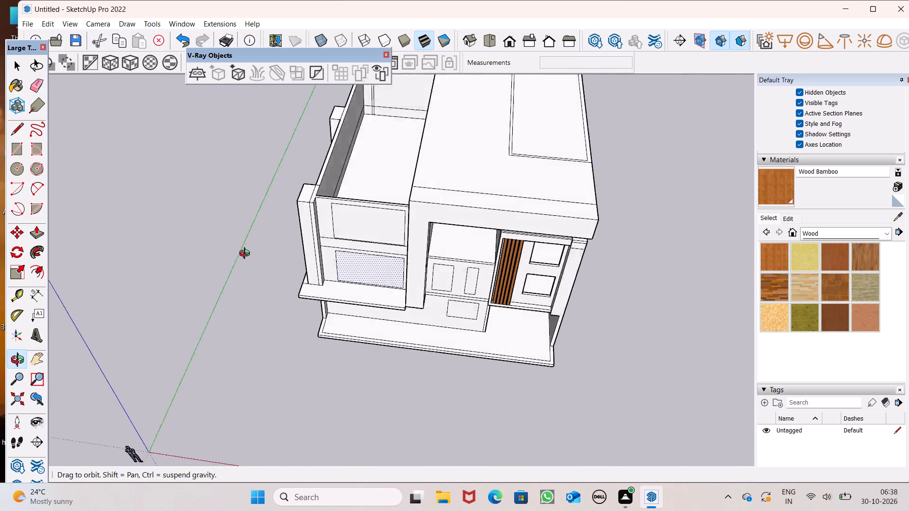
pyautogui.moveTo(247, 255); pyautogui.dragTo(232, 241, button='middle')
pyautogui.scroll(5, 296, 201)
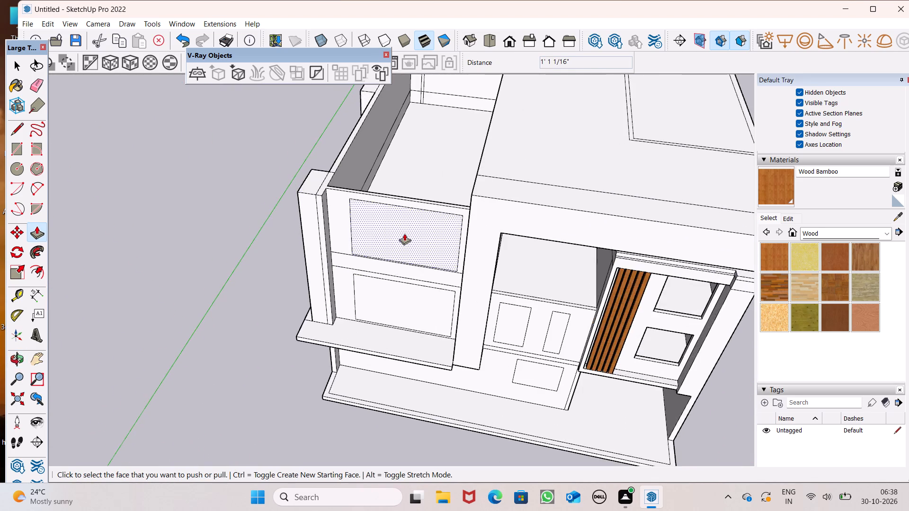
pyautogui.moveTo(392, 237); pyautogui.dragTo(322, 239, button='middle')
pyautogui.scroll(6, 322, 239)
pyautogui.moveTo(312, 233); pyautogui.dragTo(336, 237)
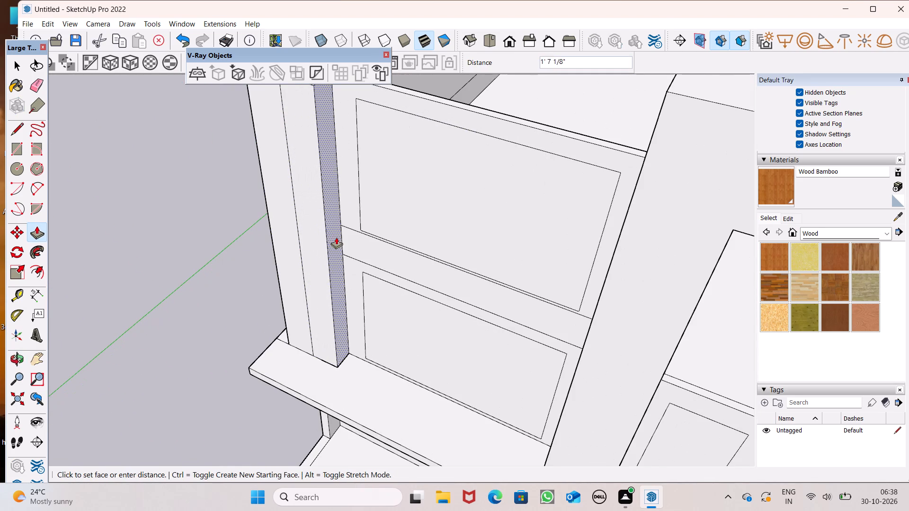
pyautogui.moveTo(336, 237); pyautogui.dragTo(337, 238)
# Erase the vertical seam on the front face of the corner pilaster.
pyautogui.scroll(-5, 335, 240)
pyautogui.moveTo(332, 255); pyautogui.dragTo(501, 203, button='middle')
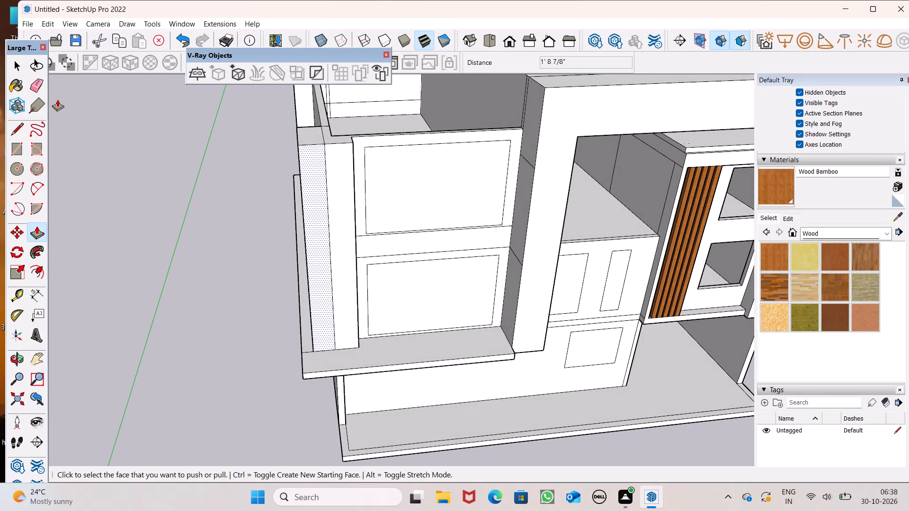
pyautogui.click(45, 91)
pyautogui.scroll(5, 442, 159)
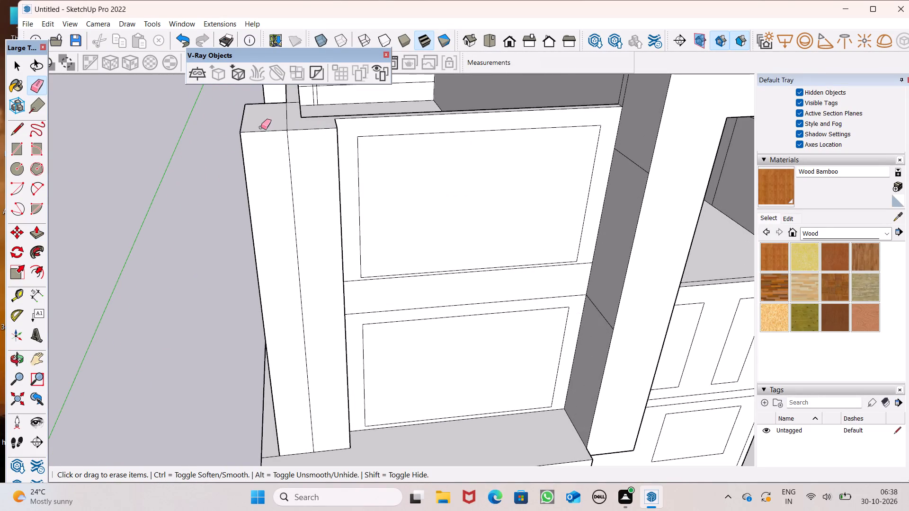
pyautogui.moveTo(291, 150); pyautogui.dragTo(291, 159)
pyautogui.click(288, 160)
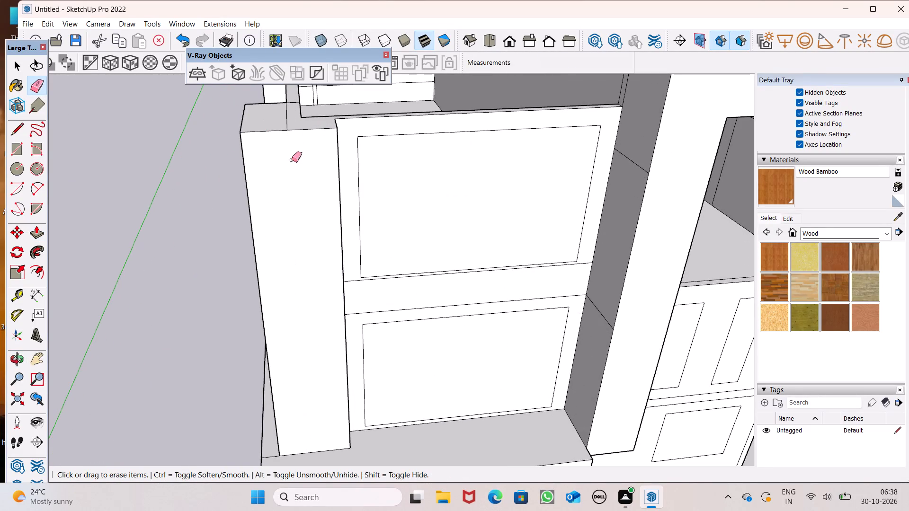
# Examine the corner pilaster and the building's front facade from several distances and angles.
pyautogui.scroll(-6, 452, 102)
pyautogui.scroll(1, 445, 126)
pyautogui.scroll(-5, 455, 138)
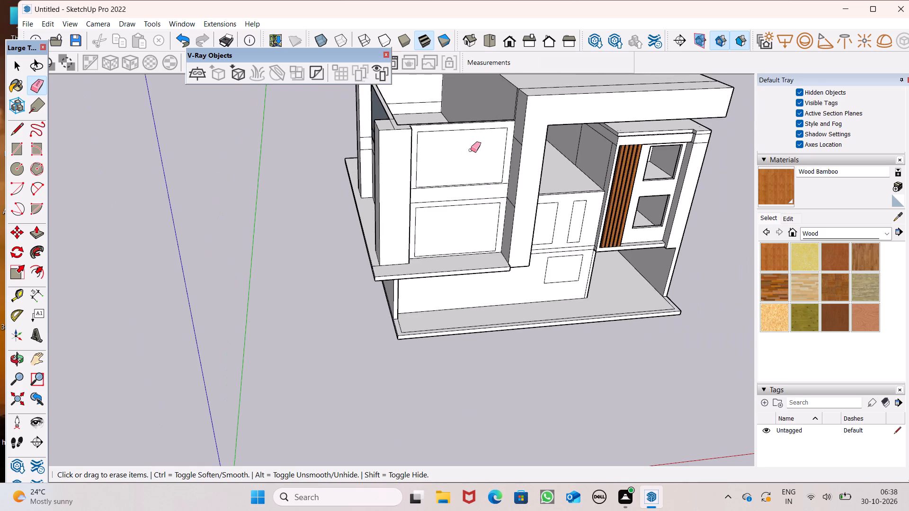
pyautogui.scroll(-6, 471, 150)
pyautogui.moveTo(478, 167); pyautogui.dragTo(463, 330, button='middle')
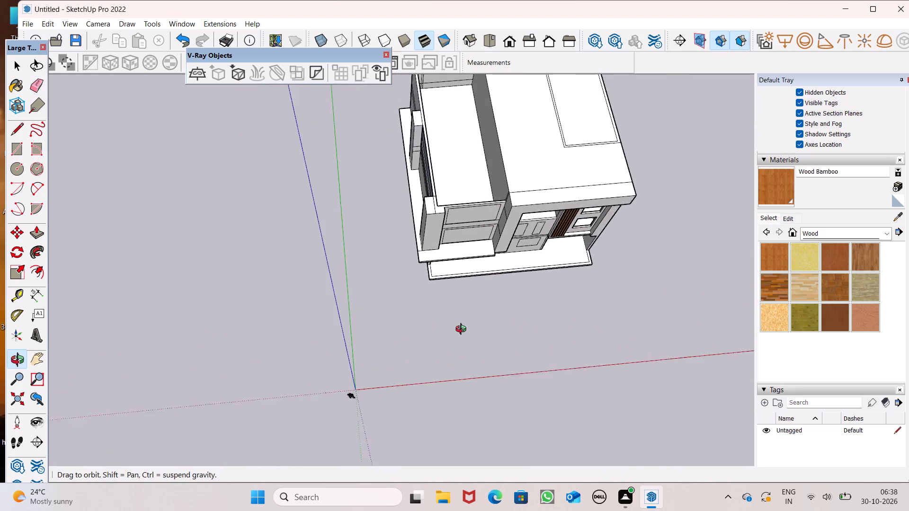
pyautogui.moveTo(463, 330); pyautogui.dragTo(480, 275, button='middle')
pyautogui.scroll(1, 472, 298)
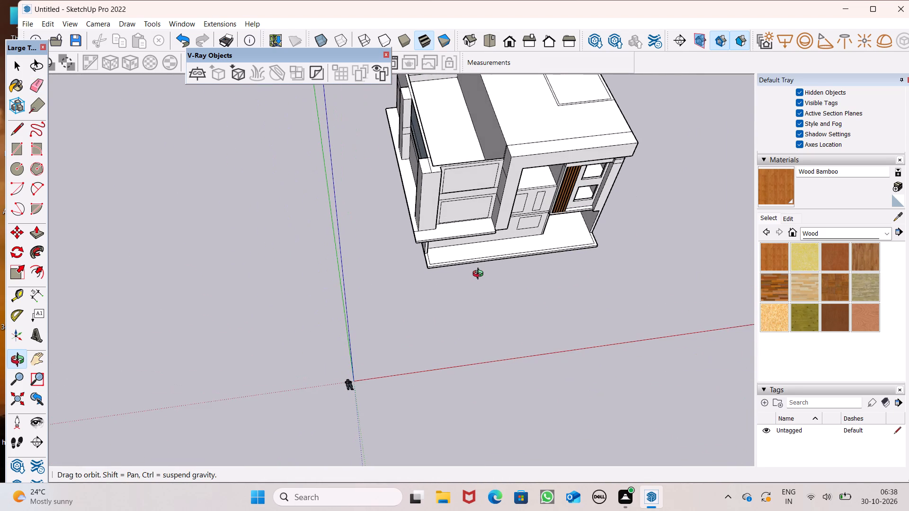
pyautogui.moveTo(480, 275); pyautogui.dragTo(471, 279, button='middle')
pyautogui.scroll(1, 466, 222)
pyautogui.moveTo(466, 218); pyautogui.dragTo(458, 125, button='middle')
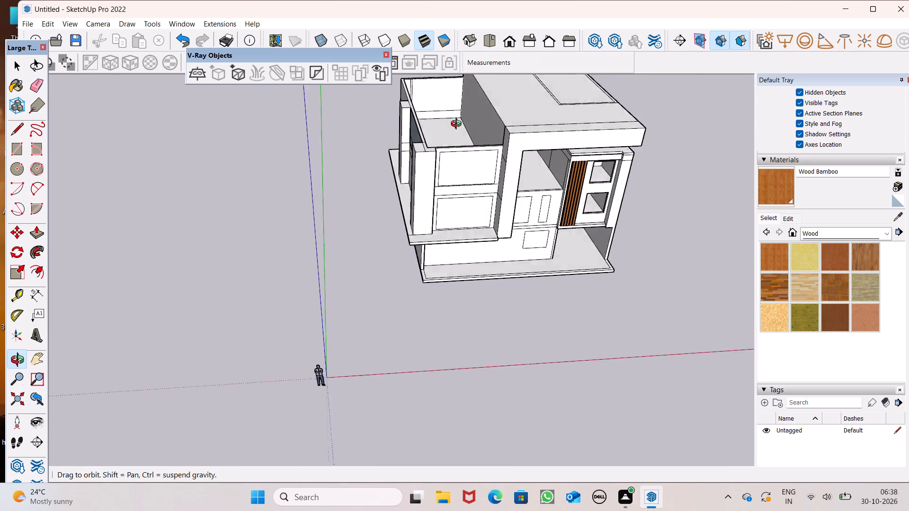
pyautogui.moveTo(458, 125); pyautogui.dragTo(426, 62, button='middle')
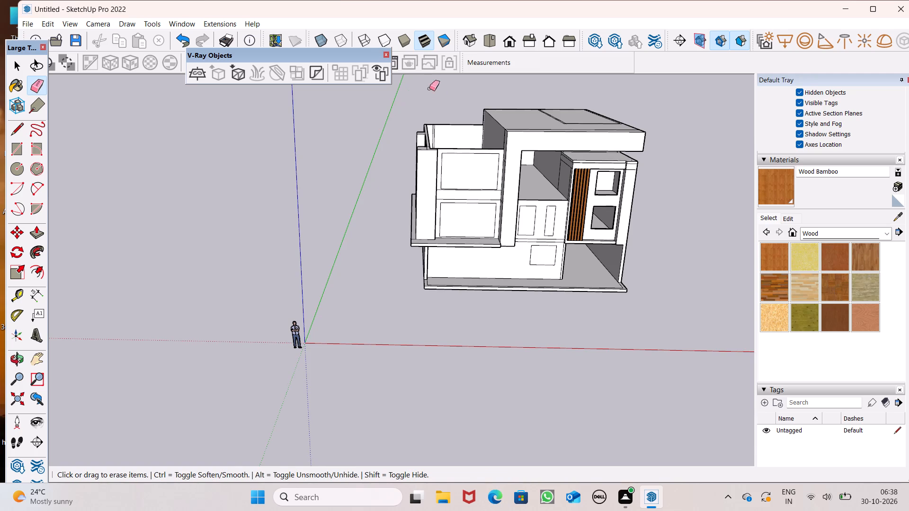
pyautogui.scroll(5, 437, 106)
pyautogui.moveTo(524, 232); pyautogui.dragTo(525, 253, button='middle')
pyautogui.scroll(1, 525, 232)
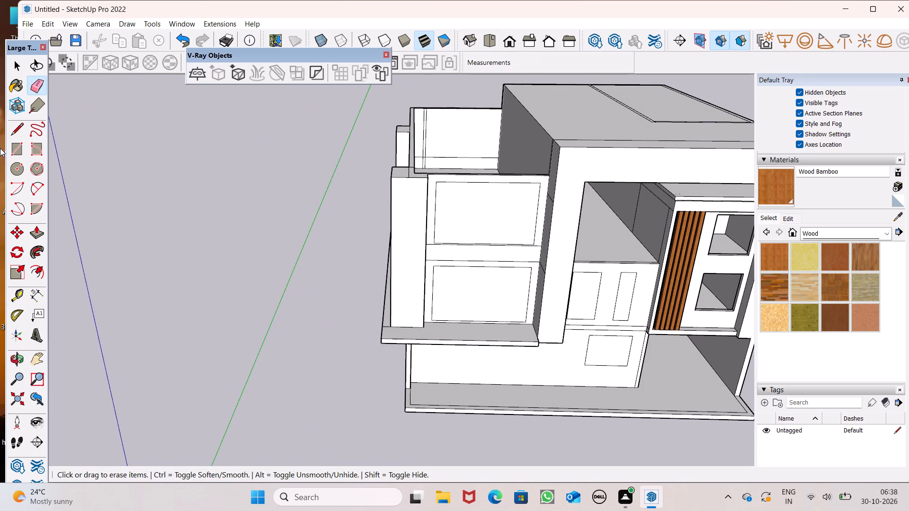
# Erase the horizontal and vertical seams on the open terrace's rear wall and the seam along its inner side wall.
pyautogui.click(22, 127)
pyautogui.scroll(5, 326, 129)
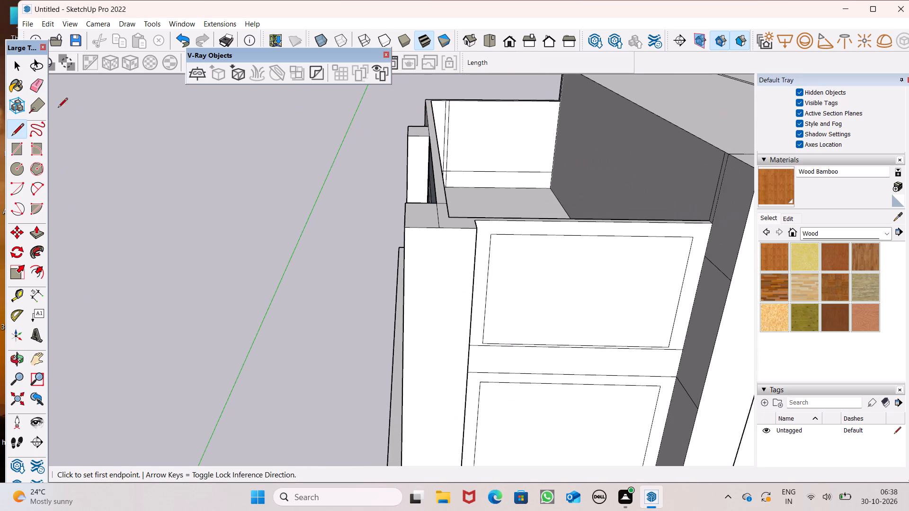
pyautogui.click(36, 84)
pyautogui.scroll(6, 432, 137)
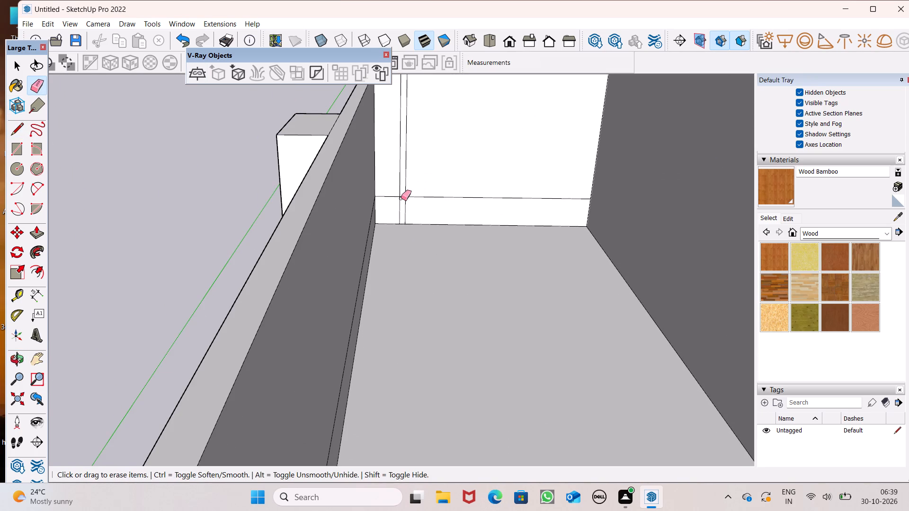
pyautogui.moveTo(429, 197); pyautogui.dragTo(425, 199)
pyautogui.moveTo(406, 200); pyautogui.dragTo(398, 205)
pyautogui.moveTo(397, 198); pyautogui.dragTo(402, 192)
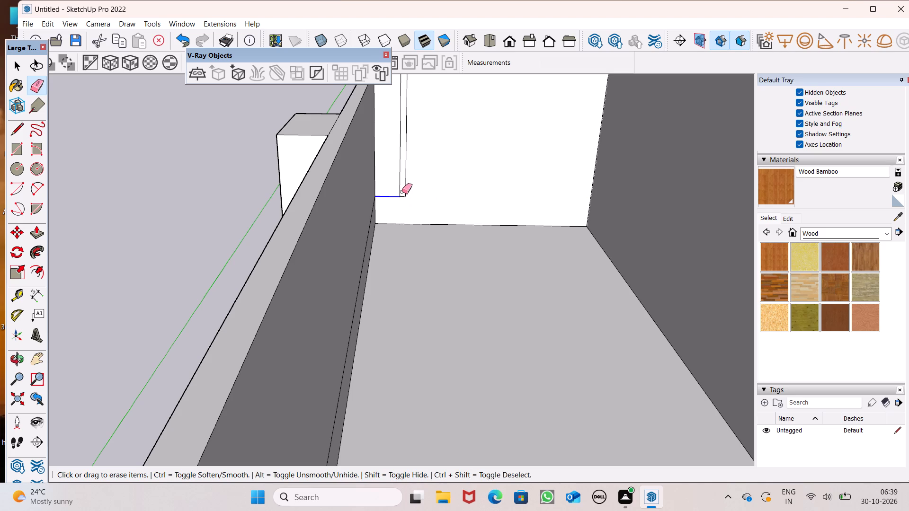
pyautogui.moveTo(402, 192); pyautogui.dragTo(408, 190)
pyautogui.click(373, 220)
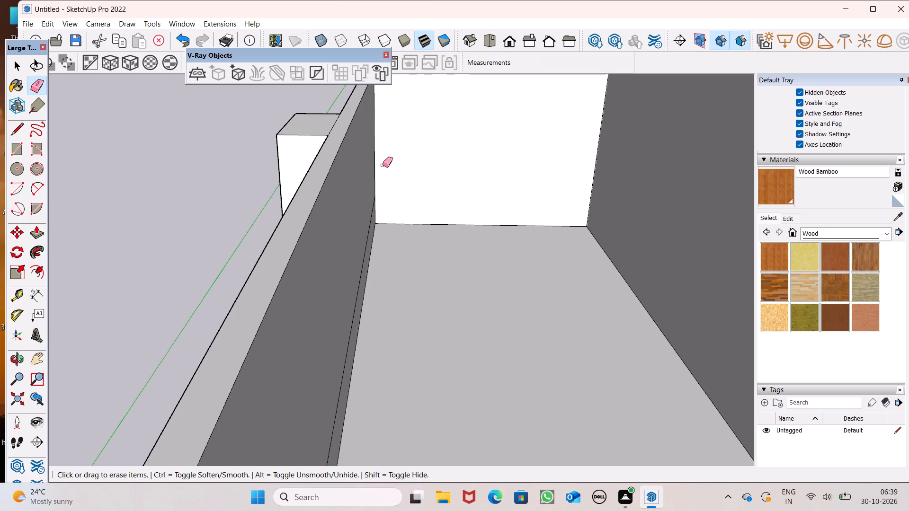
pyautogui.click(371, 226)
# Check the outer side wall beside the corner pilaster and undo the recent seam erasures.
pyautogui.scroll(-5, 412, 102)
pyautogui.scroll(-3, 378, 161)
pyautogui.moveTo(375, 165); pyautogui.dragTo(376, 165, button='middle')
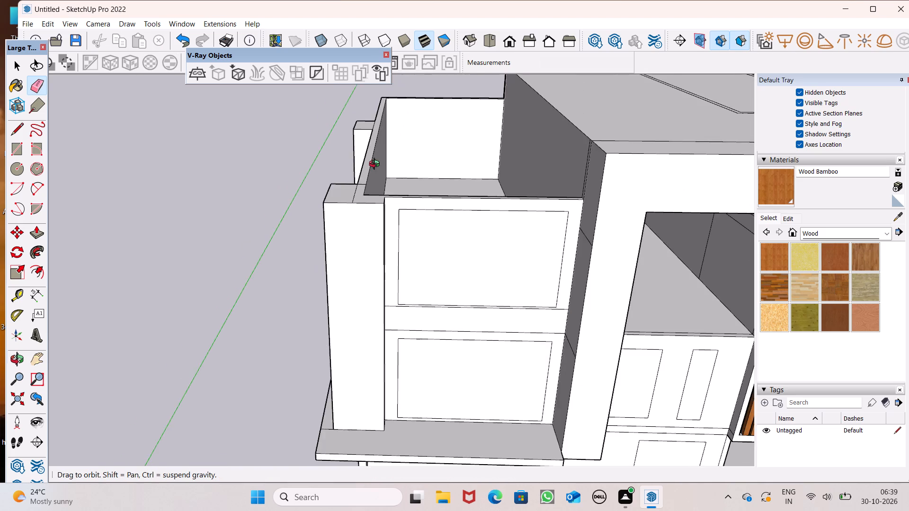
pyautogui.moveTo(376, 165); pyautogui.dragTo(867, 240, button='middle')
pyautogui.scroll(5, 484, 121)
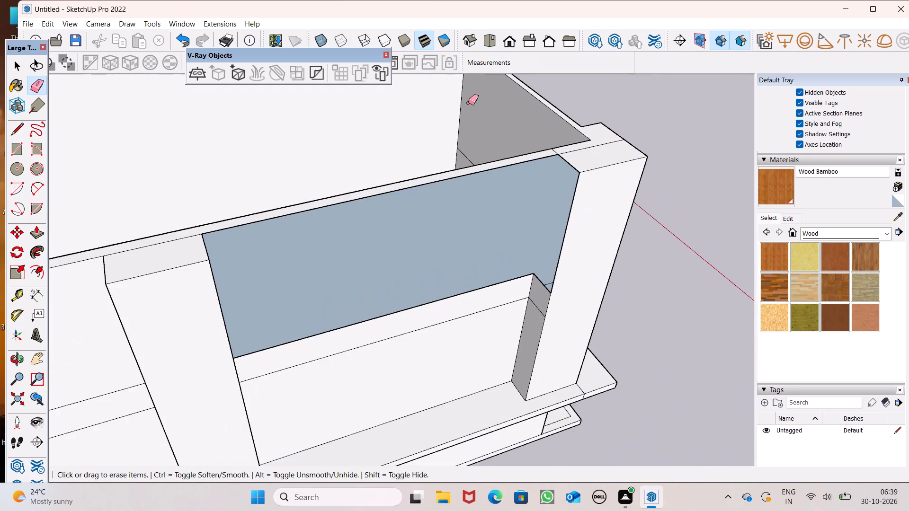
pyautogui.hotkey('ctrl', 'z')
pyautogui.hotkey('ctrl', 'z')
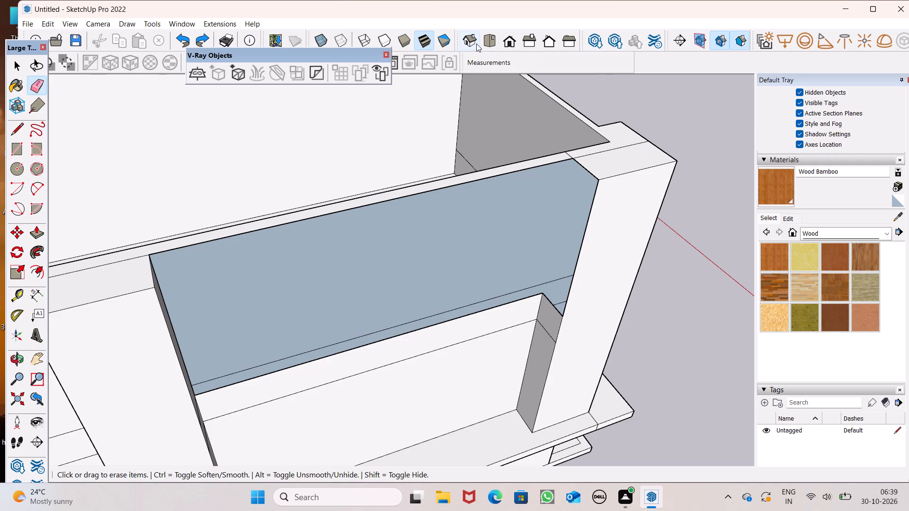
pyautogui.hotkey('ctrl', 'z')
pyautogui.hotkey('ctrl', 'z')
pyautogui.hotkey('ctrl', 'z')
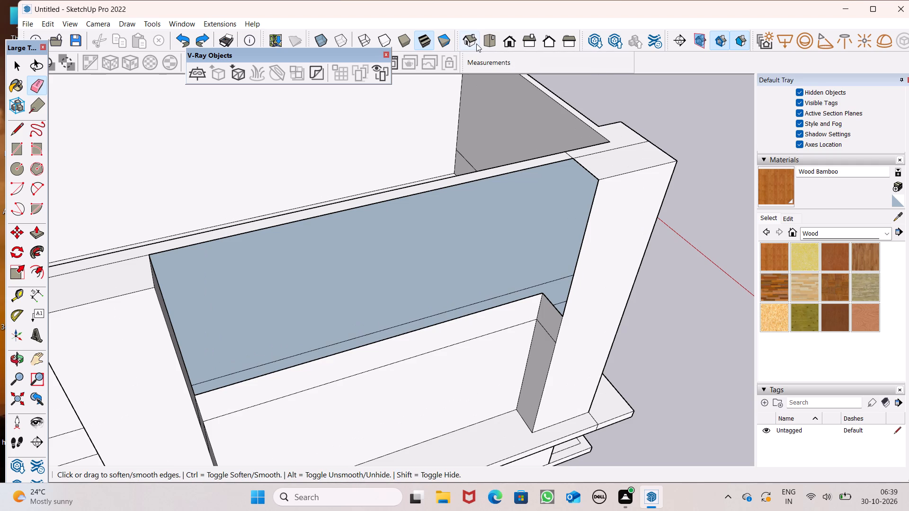
# Soften the horizontal seam edge along the inner face of the terrace's raised side wall.
pyautogui.scroll(-3, 406, 26)
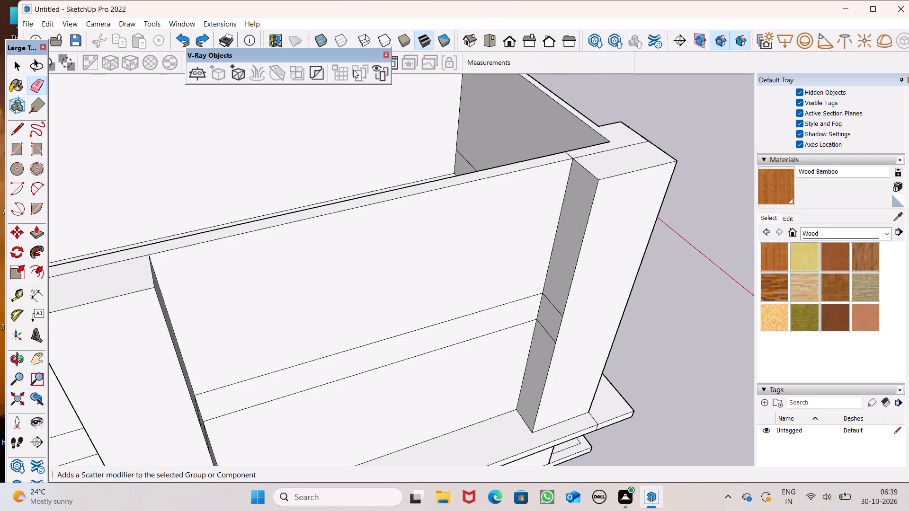
pyautogui.scroll(1, 364, 147)
pyautogui.moveTo(374, 158); pyautogui.dragTo(666, 233, button='middle')
pyautogui.moveTo(706, 221); pyautogui.dragTo(696, 228)
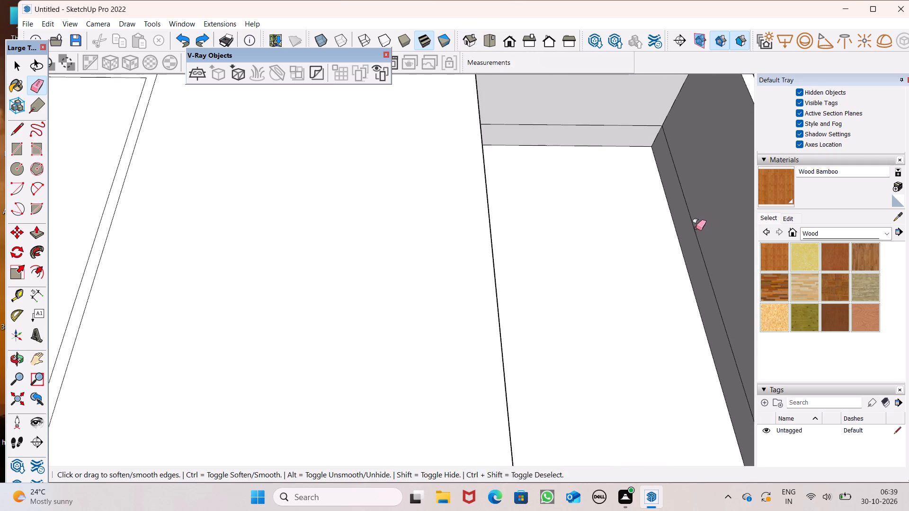
pyautogui.moveTo(696, 228); pyautogui.dragTo(696, 232)
# Erase the horizontal and vertical seams on the inner face of the terrace's rear wall.
pyautogui.scroll(-3, 454, 134)
pyautogui.moveTo(526, 188); pyautogui.dragTo(168, 132, button='middle')
pyautogui.scroll(1, 312, 124)
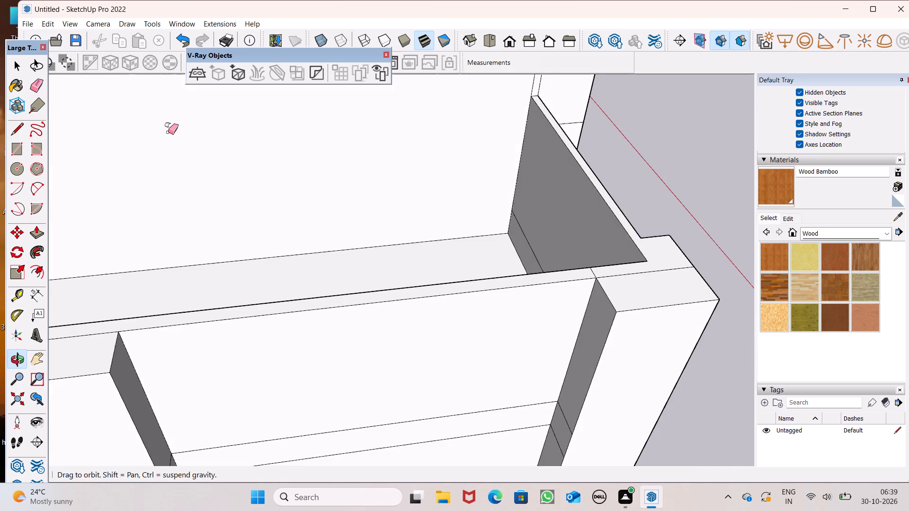
pyautogui.moveTo(168, 132); pyautogui.dragTo(167, 132, button='middle')
pyautogui.press('space')
pyautogui.scroll(-5, 238, 194)
pyautogui.moveTo(314, 250); pyautogui.dragTo(0, 289, button='middle')
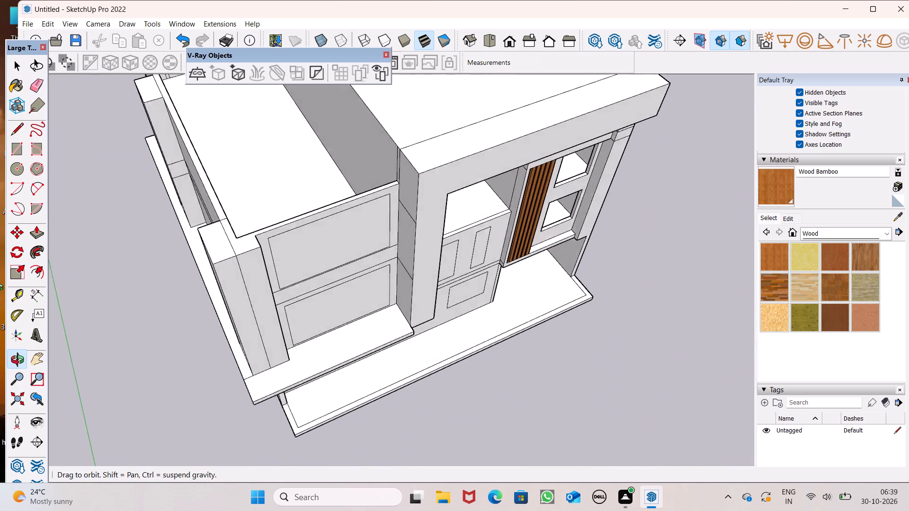
pyautogui.moveTo(0, 289); pyautogui.dragTo(2, 276, button='middle')
pyautogui.scroll(-5, 206, 304)
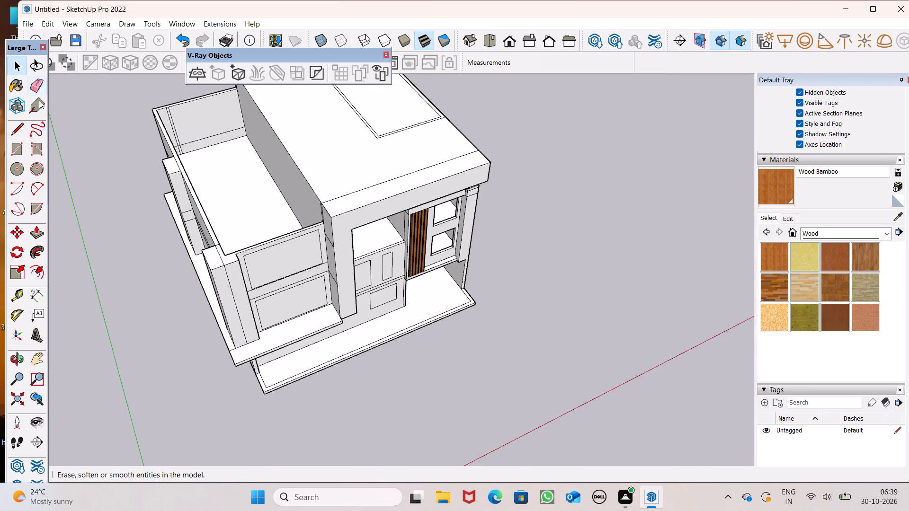
pyautogui.click(33, 89)
pyautogui.moveTo(187, 156); pyautogui.dragTo(28, 301, button='middle')
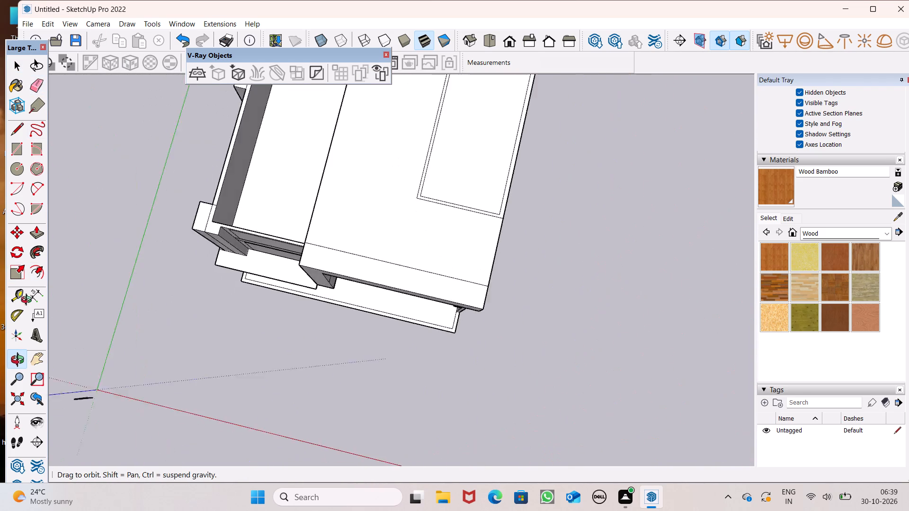
pyautogui.moveTo(28, 301); pyautogui.dragTo(11, 271, button='middle')
pyautogui.scroll(-6, 146, 278)
pyautogui.moveTo(182, 267); pyautogui.dragTo(333, 64, button='middle')
pyautogui.scroll(8, 254, 150)
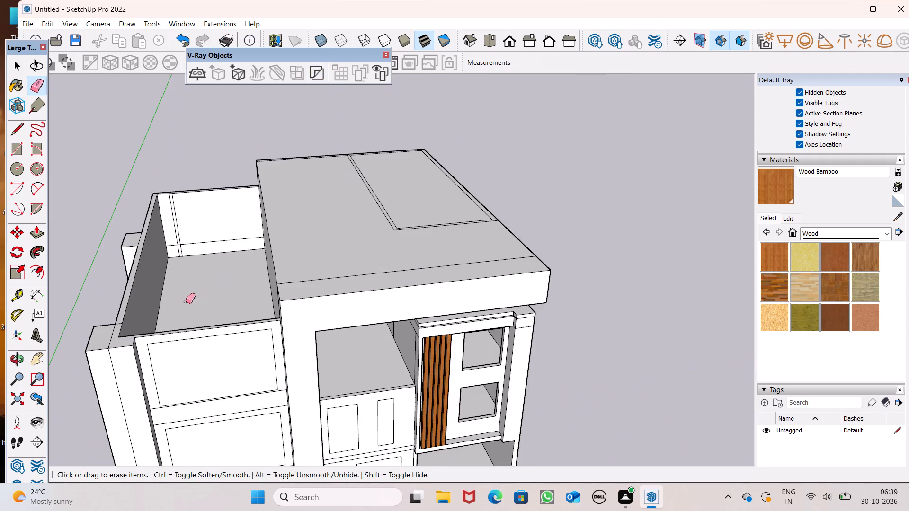
pyautogui.scroll(14, 186, 262)
pyautogui.click(171, 235)
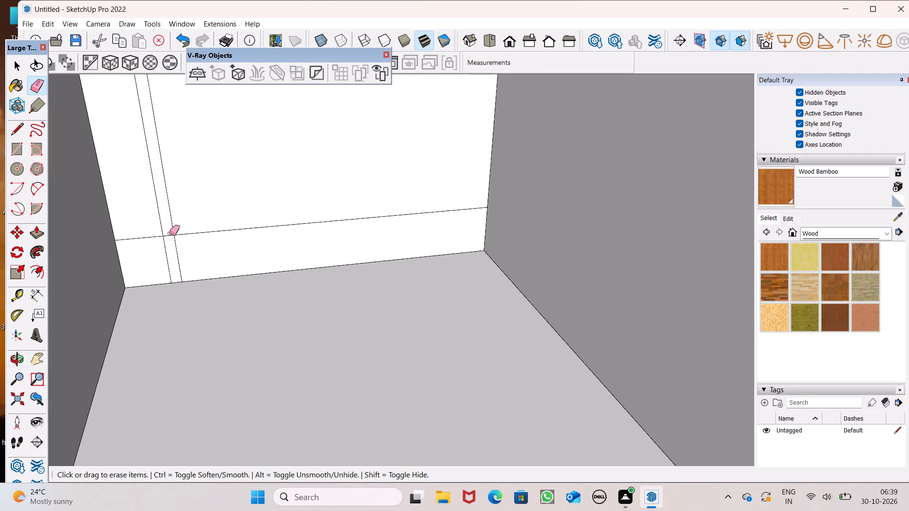
pyautogui.scroll(-13, 197, 224)
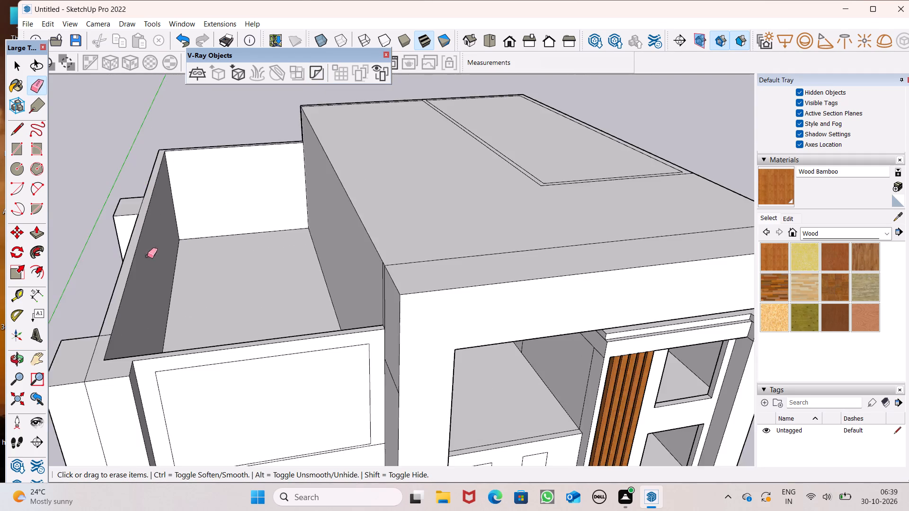
# Erase the horizontal seam along the inner face of the terrace's front wall.
pyautogui.moveTo(147, 256); pyautogui.dragTo(856, 303, button='middle')
pyautogui.scroll(5, 512, 256)
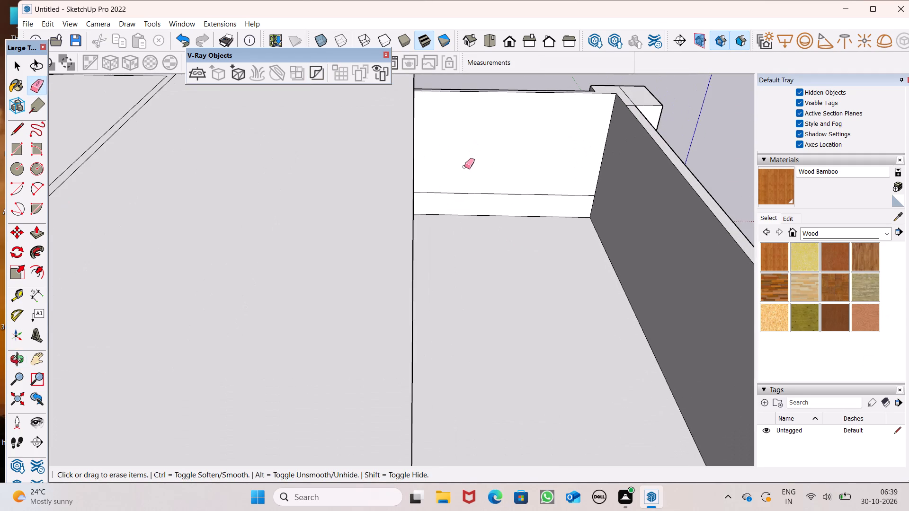
pyautogui.moveTo(464, 167); pyautogui.dragTo(465, 194)
# Examine the outer side wall with its pilasters and the overall building from several angles.
pyautogui.scroll(-5, 458, 191)
pyautogui.moveTo(547, 238); pyautogui.dragTo(233, 169, button='middle')
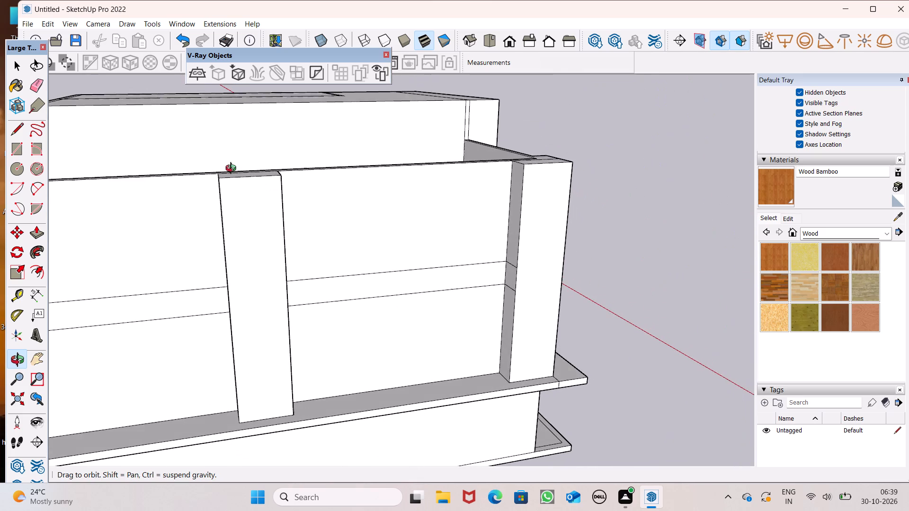
pyautogui.moveTo(233, 169); pyautogui.dragTo(230, 172, button='middle')
pyautogui.scroll(1, 230, 172)
pyautogui.scroll(-9, 470, 159)
pyautogui.moveTo(563, 160); pyautogui.dragTo(339, 273, button='middle')
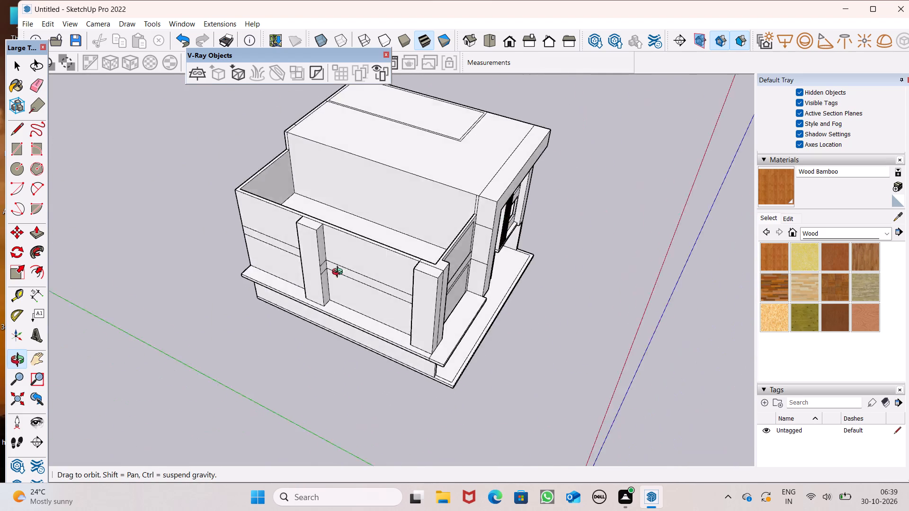
pyautogui.moveTo(339, 273); pyautogui.dragTo(139, 197, button='middle')
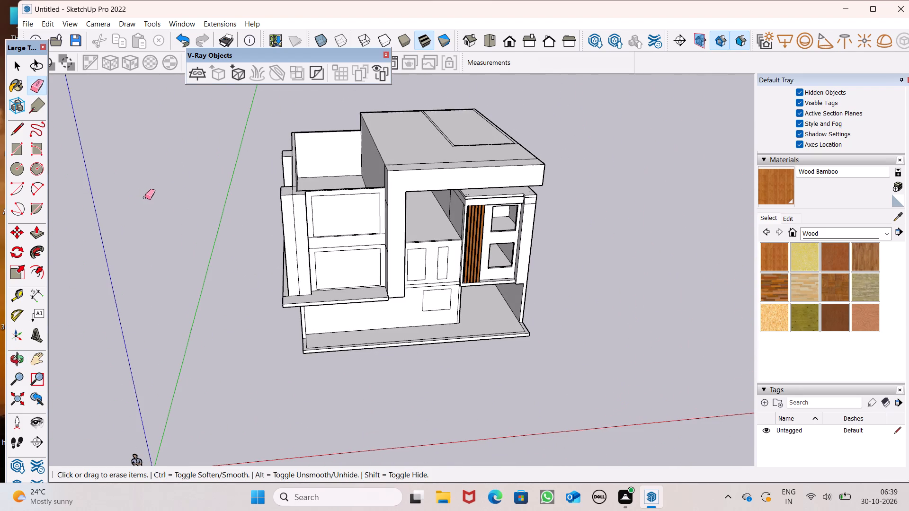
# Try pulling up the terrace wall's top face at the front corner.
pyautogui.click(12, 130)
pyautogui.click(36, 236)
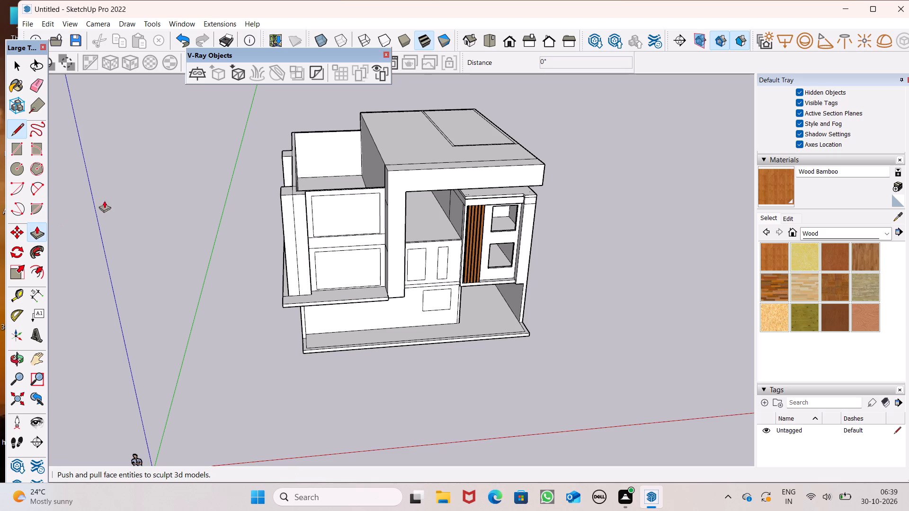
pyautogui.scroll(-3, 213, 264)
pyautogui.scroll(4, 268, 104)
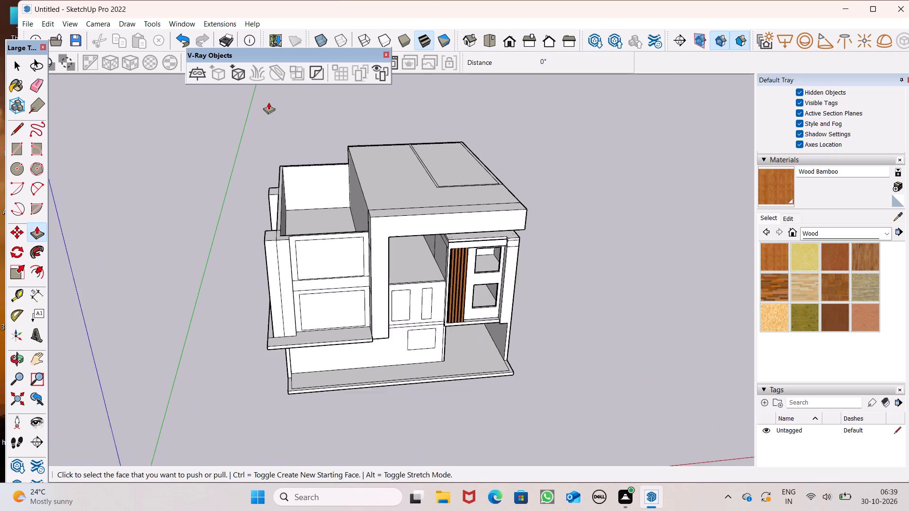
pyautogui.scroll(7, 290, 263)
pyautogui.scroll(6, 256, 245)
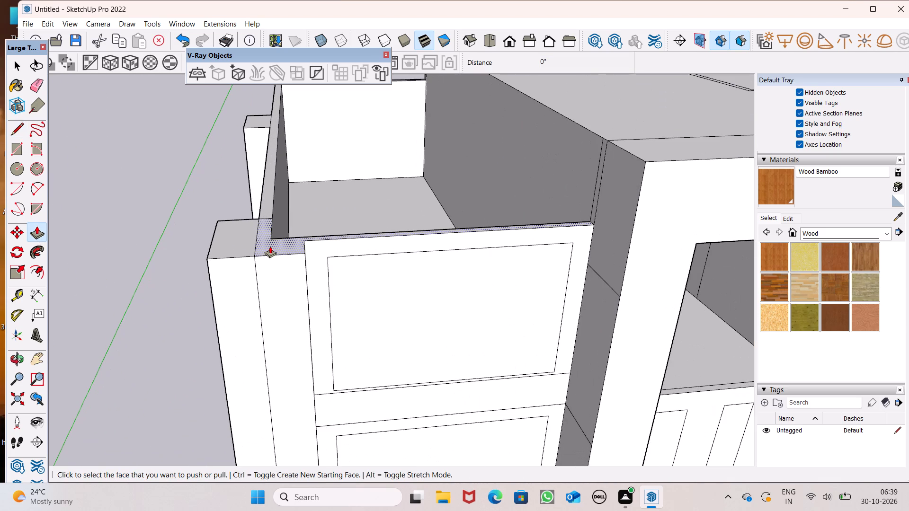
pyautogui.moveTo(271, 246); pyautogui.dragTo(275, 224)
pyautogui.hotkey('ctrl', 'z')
# Erase the short seam across the top of the terrace side wall beside the corner pilaster.
pyautogui.keyDown('ctrl'); pyautogui.moveTo(314, 267); pyautogui.dragTo(333, 321, button='middle'); pyautogui.keyUp('ctrl')
pyautogui.scroll(1, 333, 321)
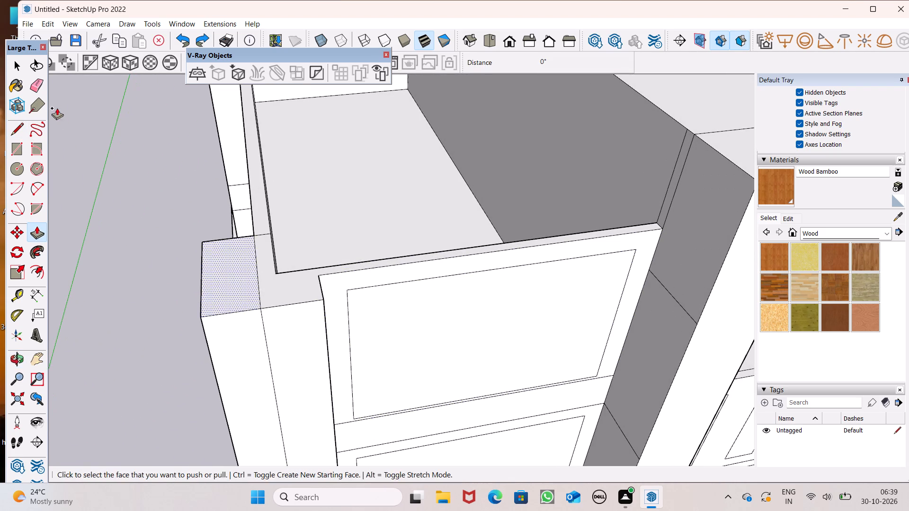
pyautogui.click(41, 86)
pyautogui.scroll(5, 269, 187)
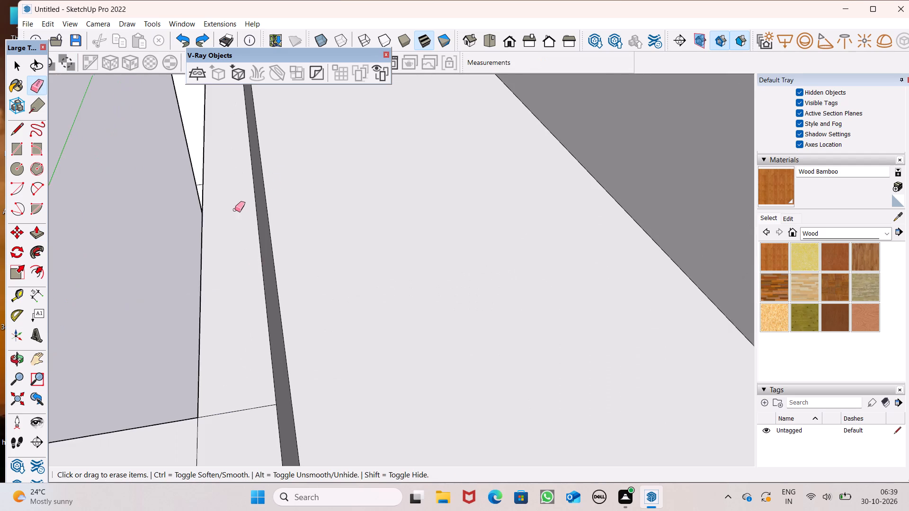
pyautogui.scroll(-7, 235, 210)
pyautogui.moveTo(241, 291); pyautogui.dragTo(241, 298)
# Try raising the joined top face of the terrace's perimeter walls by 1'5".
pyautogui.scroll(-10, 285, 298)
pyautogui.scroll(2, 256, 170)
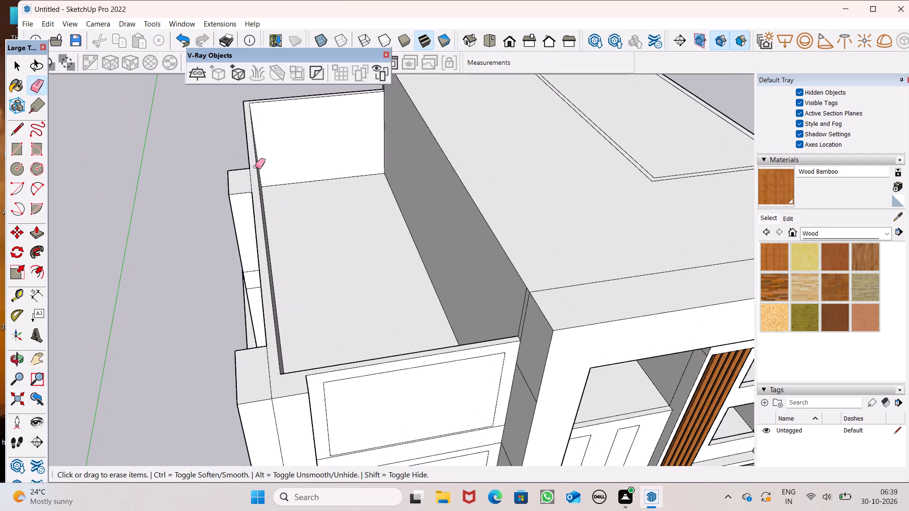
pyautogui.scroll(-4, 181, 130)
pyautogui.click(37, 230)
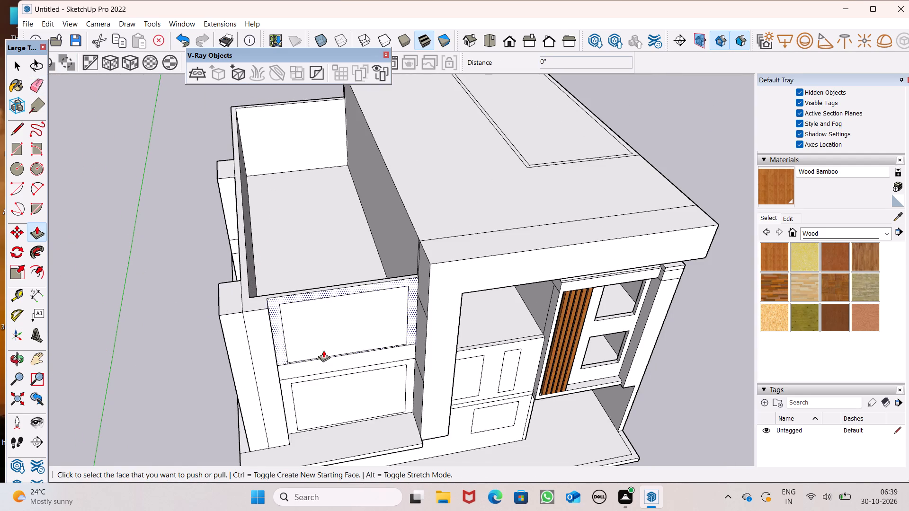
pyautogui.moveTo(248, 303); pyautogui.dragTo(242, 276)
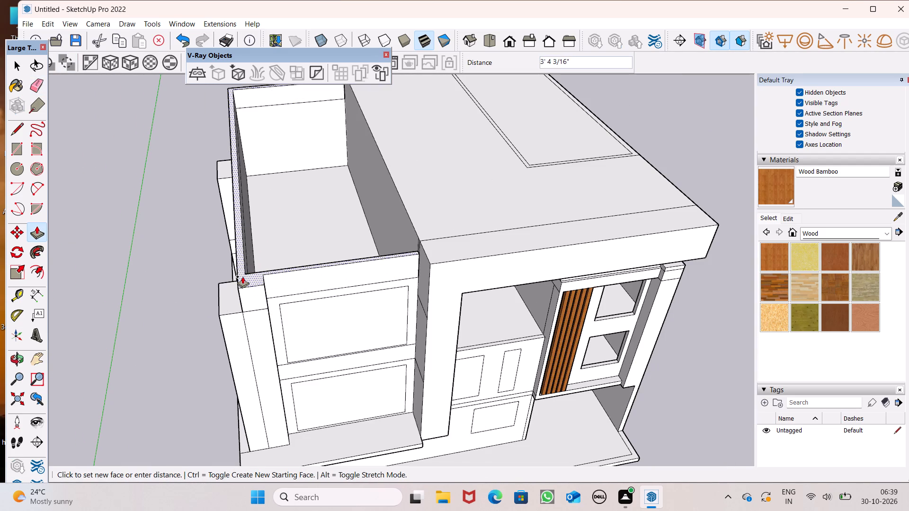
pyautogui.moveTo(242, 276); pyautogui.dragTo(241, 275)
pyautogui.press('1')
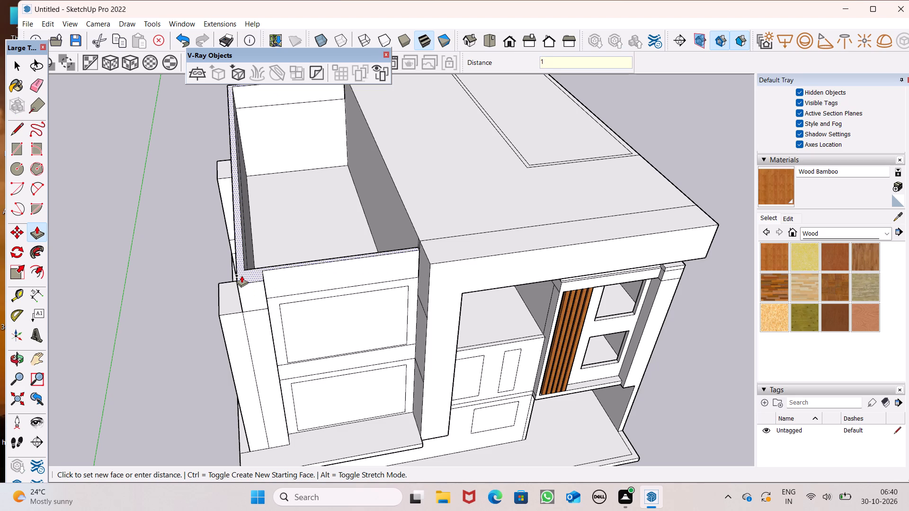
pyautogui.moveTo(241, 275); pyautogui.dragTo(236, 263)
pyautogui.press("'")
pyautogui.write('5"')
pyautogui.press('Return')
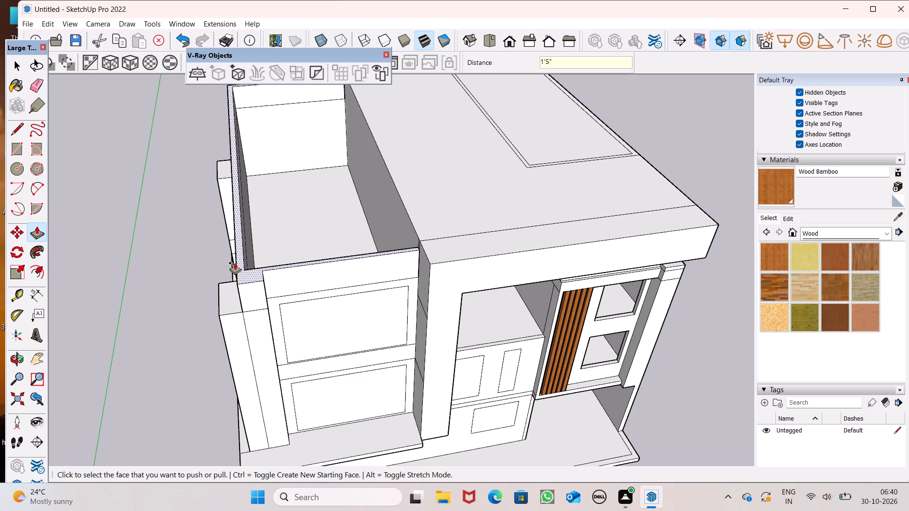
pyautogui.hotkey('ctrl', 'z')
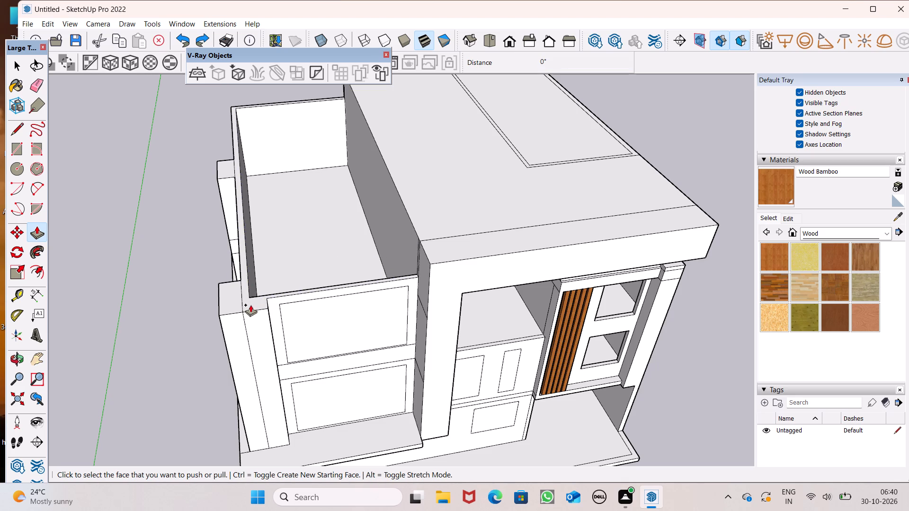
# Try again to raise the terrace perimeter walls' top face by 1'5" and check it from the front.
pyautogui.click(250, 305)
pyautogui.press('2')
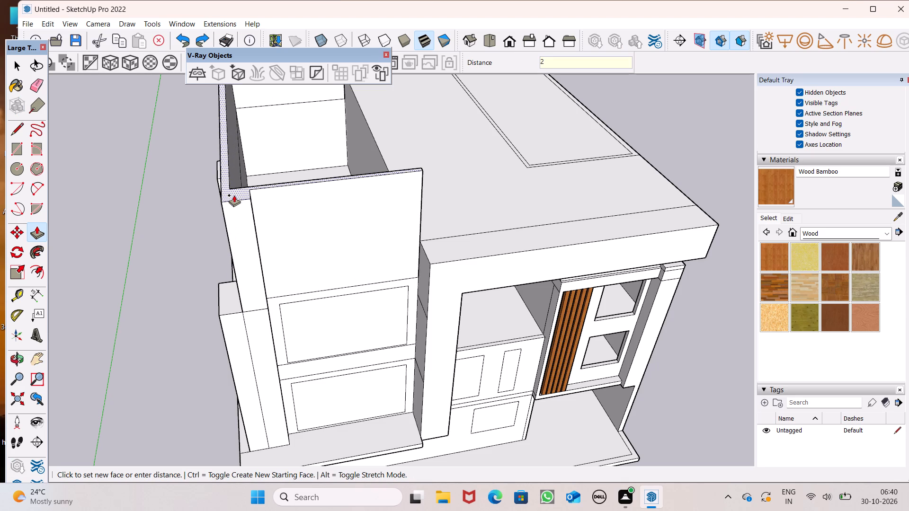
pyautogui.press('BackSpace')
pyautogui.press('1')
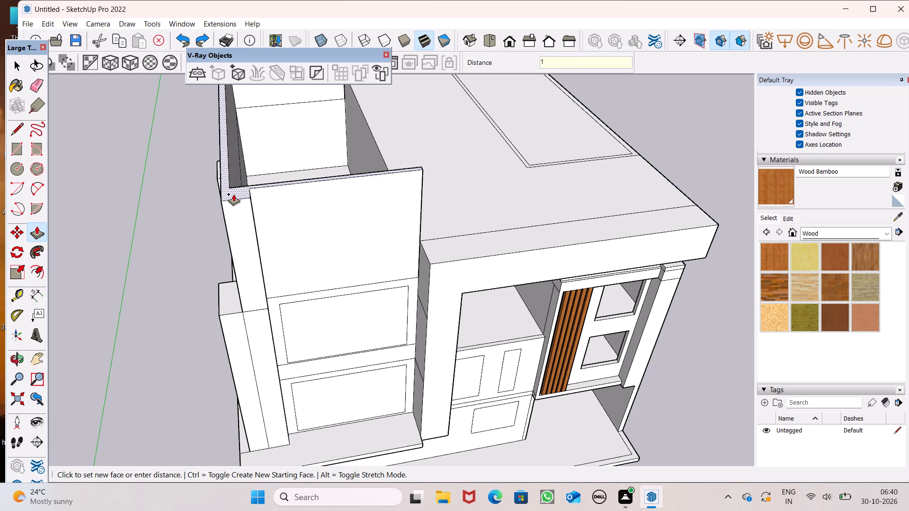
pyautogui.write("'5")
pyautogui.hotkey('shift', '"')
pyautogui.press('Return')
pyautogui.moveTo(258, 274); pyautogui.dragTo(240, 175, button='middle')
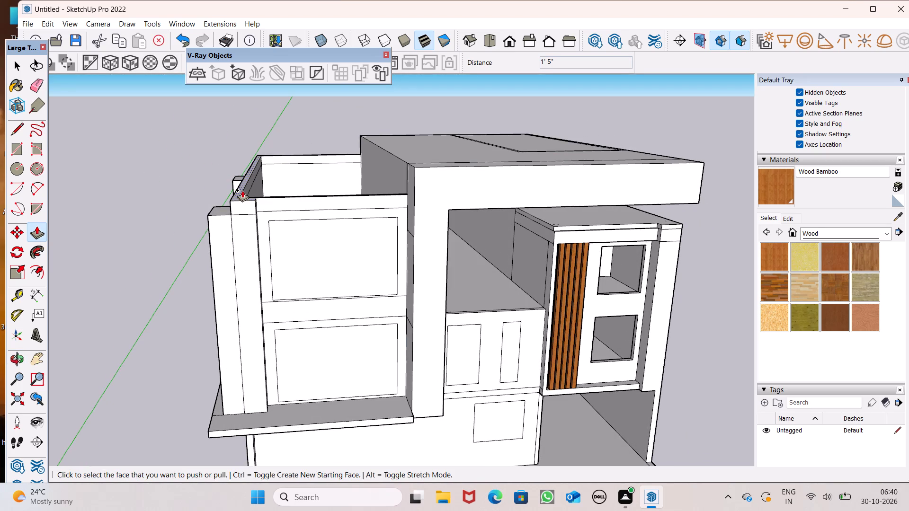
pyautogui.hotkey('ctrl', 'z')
# Raise the top face of the terrace's perimeter walls by 2'.
pyautogui.scroll(6, 238, 201)
pyautogui.moveTo(238, 224); pyautogui.dragTo(233, 159)
pyautogui.write("2'")
pyautogui.press('Return')
pyautogui.press('\\')
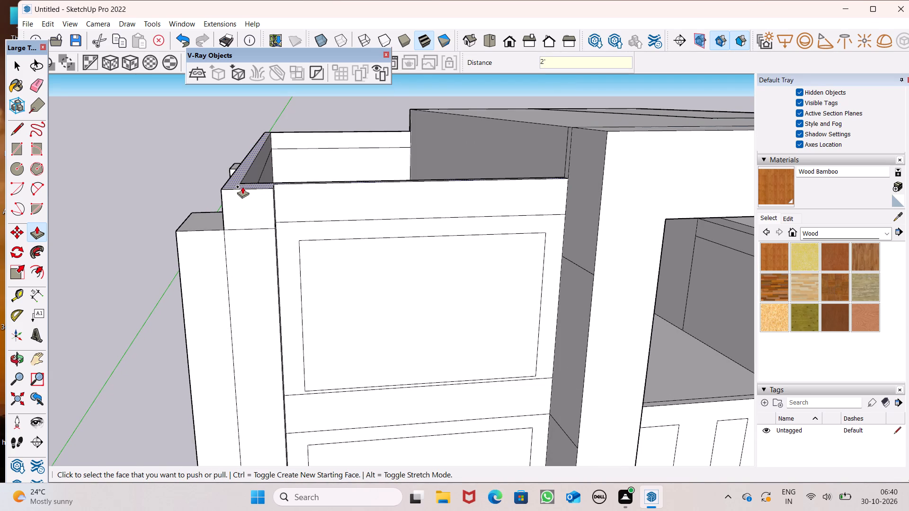
# Extrude the top of the terrace's perimeter walls upward by a further 3'.
pyautogui.click(236, 183)
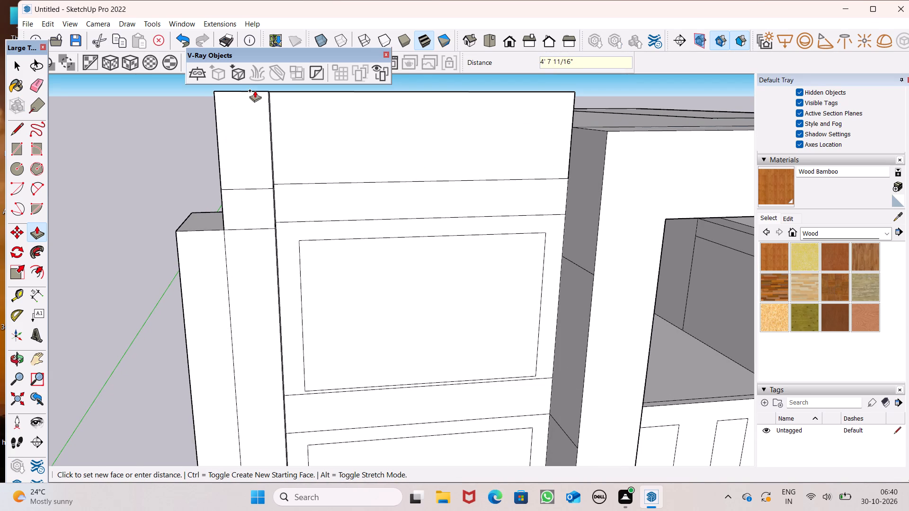
pyautogui.press('3')
pyautogui.press("'")
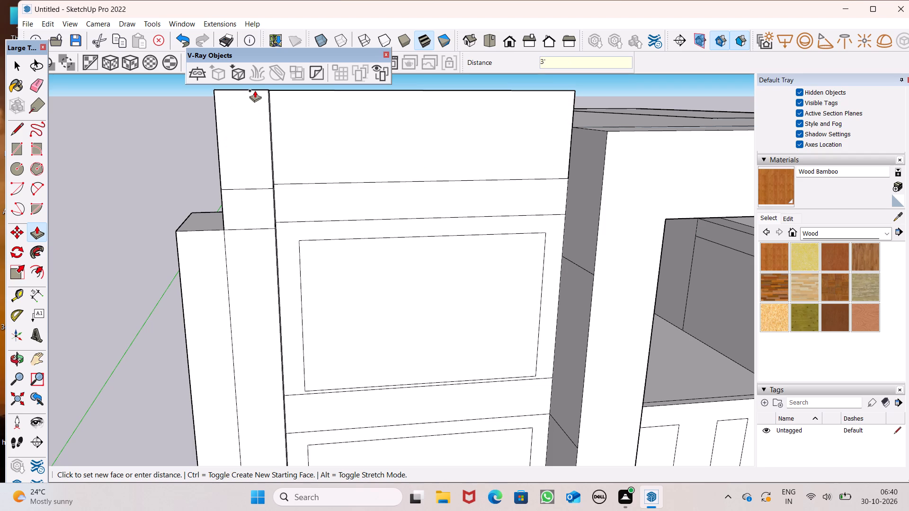
pyautogui.press('Return')
# Examine the raised terrace walls against the roof and front facade from several angles.
pyautogui.scroll(-3, 256, 113)
pyautogui.moveTo(272, 198); pyautogui.dragTo(138, 240, button='middle')
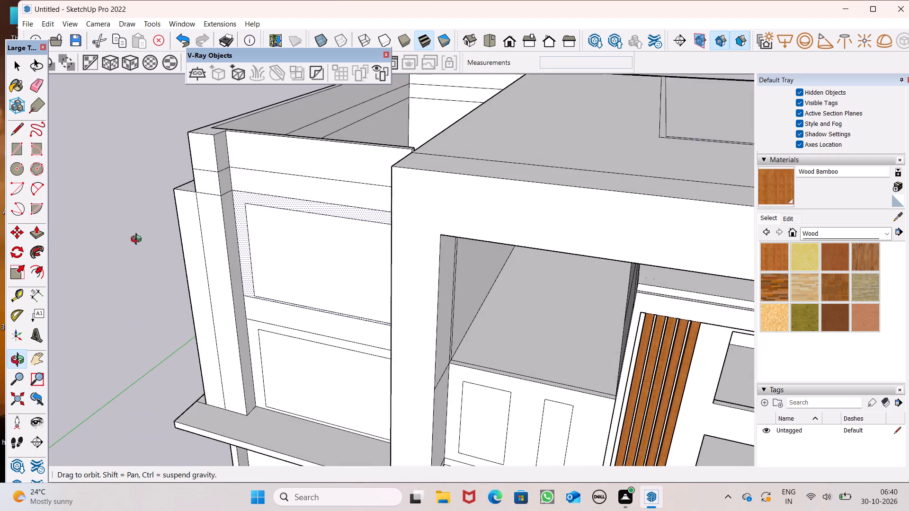
pyautogui.moveTo(138, 240); pyautogui.dragTo(235, 291, button='middle')
pyautogui.scroll(-5, 223, 239)
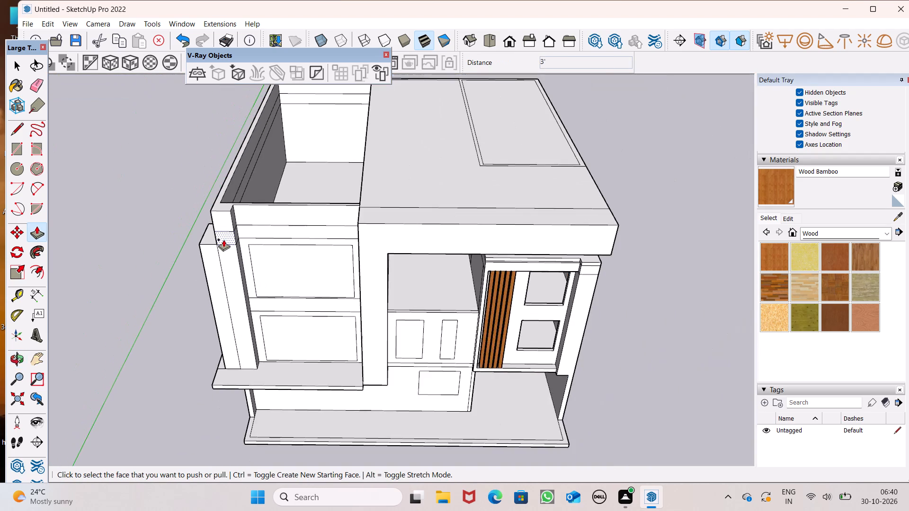
pyautogui.scroll(-3, 223, 239)
pyautogui.moveTo(221, 251); pyautogui.dragTo(386, 184, button='middle')
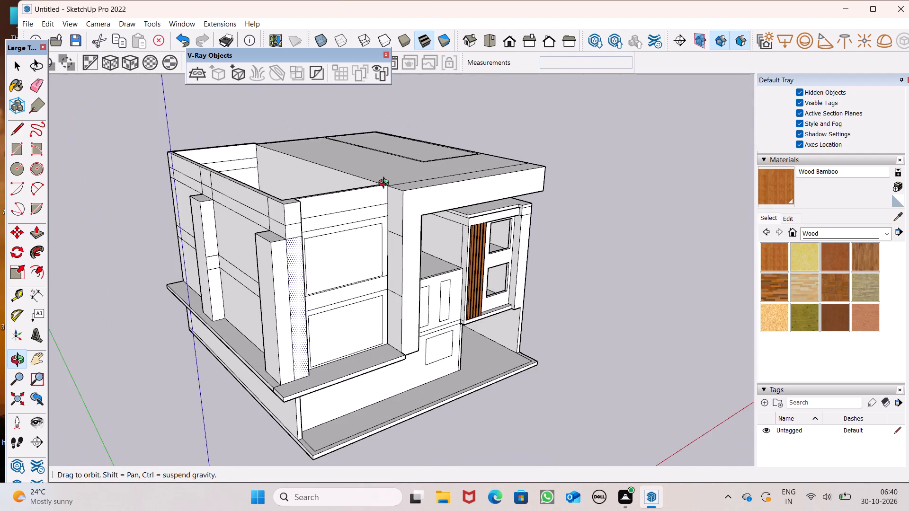
pyautogui.moveTo(386, 184); pyautogui.dragTo(348, 170, button='middle')
pyautogui.scroll(-4, 325, 231)
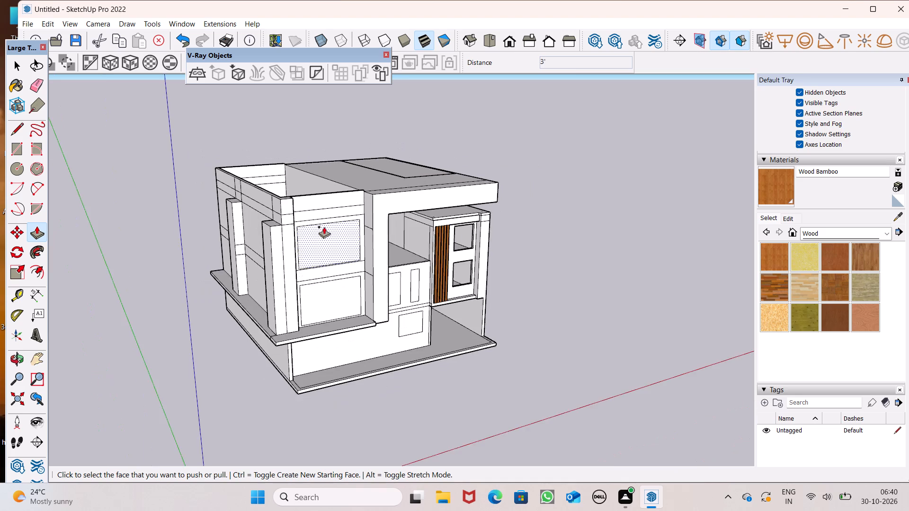
pyautogui.scroll(5, 315, 214)
pyautogui.scroll(1, 352, 253)
pyautogui.moveTo(352, 252); pyautogui.dragTo(303, 211, button='middle')
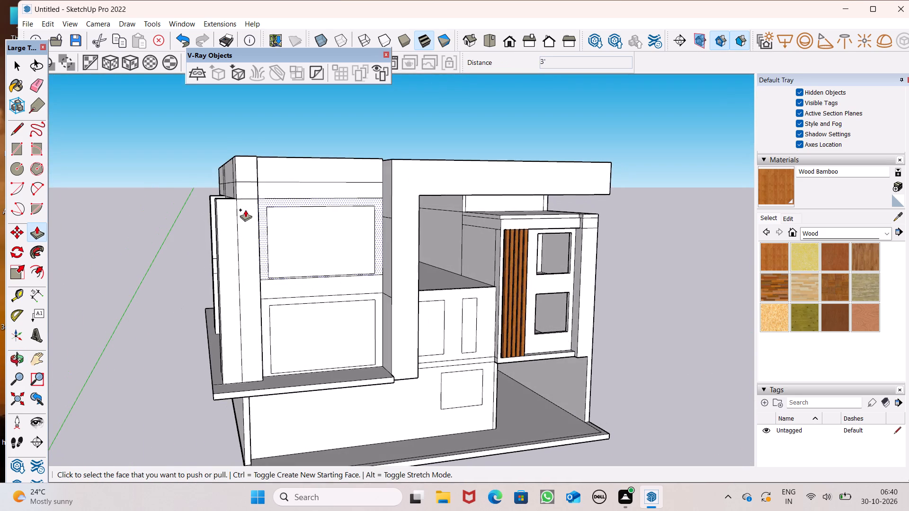
pyautogui.scroll(1, 256, 188)
pyautogui.moveTo(256, 188); pyautogui.dragTo(194, 295, button='middle')
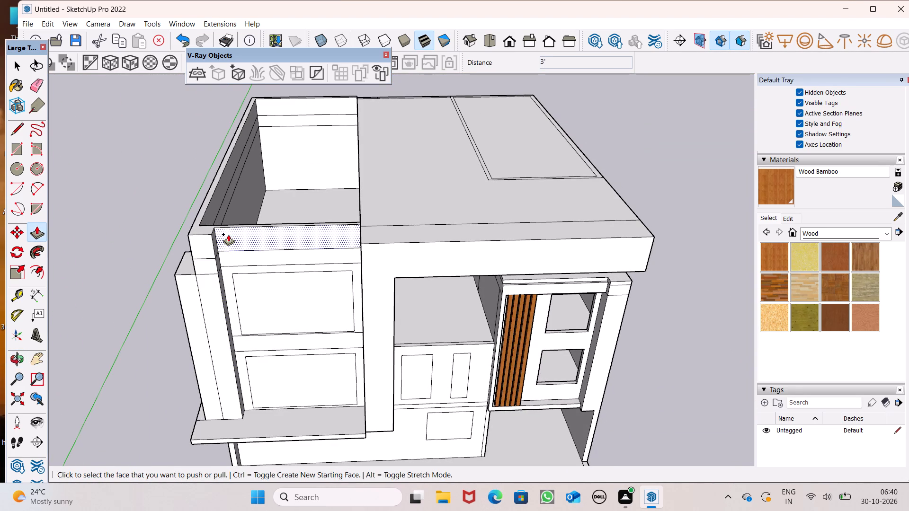
# Pull the front face of the terrace parapet's top band outward about 1' 6 15/16", flush with the corner pilaster's front.
pyautogui.scroll(-1, 228, 232)
pyautogui.moveTo(233, 229); pyautogui.dragTo(263, 207, button='middle')
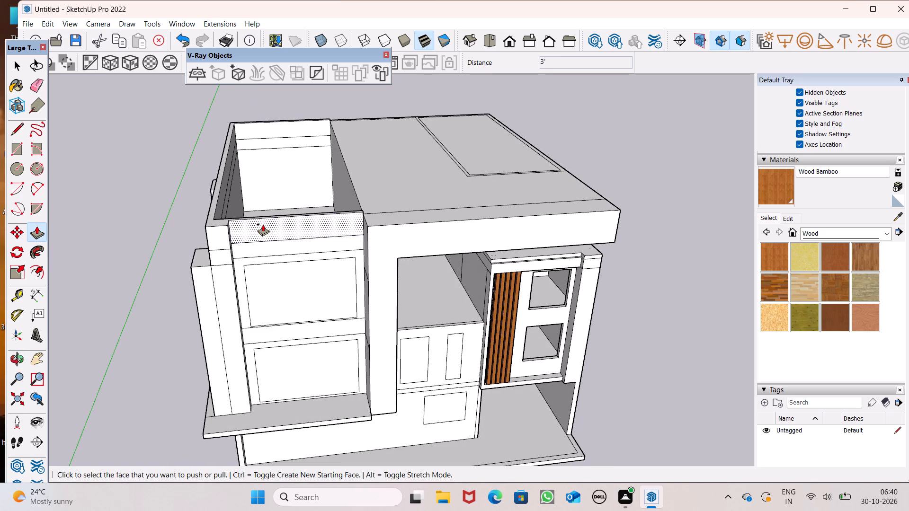
pyautogui.moveTo(263, 240); pyautogui.dragTo(357, 214, button='middle')
pyautogui.scroll(1, 353, 212)
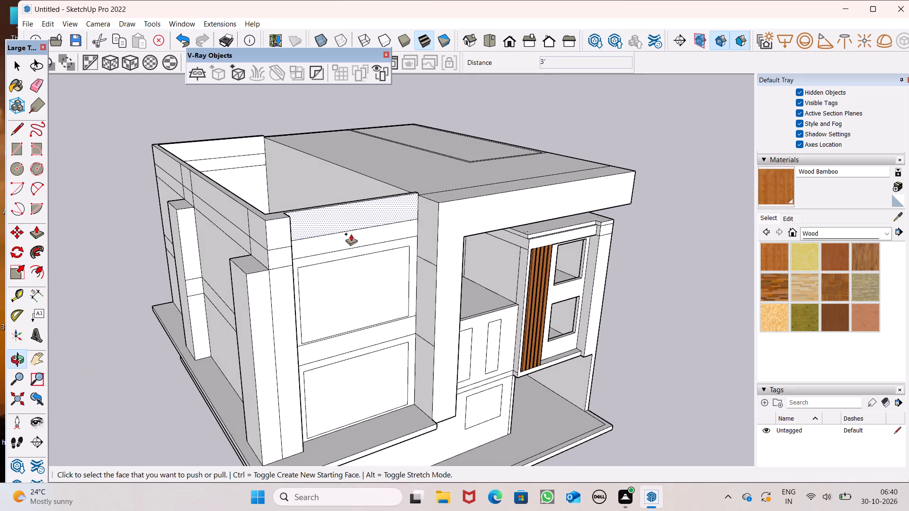
pyautogui.moveTo(341, 248); pyautogui.dragTo(242, 251, button='middle')
pyautogui.scroll(1, 310, 252)
pyautogui.scroll(7, 233, 245)
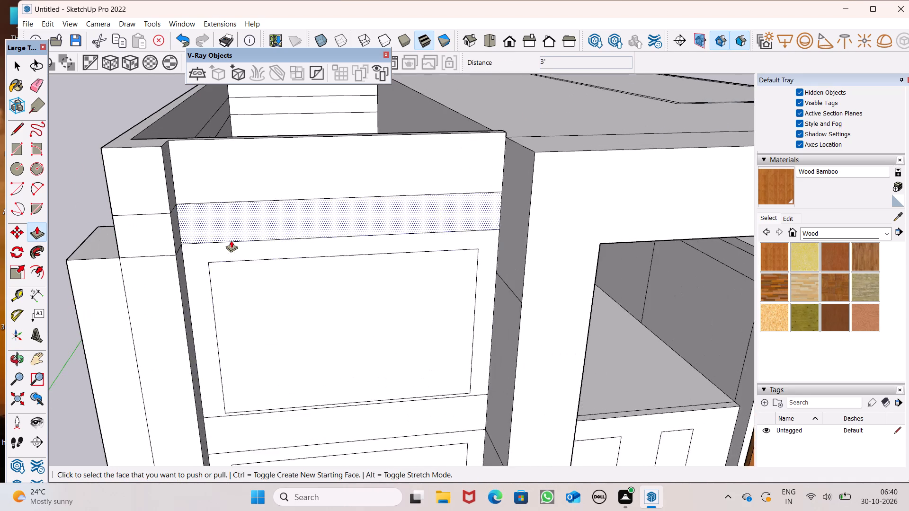
pyautogui.moveTo(225, 236); pyautogui.dragTo(169, 264, button='middle')
pyautogui.scroll(1, 214, 238)
pyautogui.scroll(-4, 163, 219)
pyautogui.scroll(6, 105, 172)
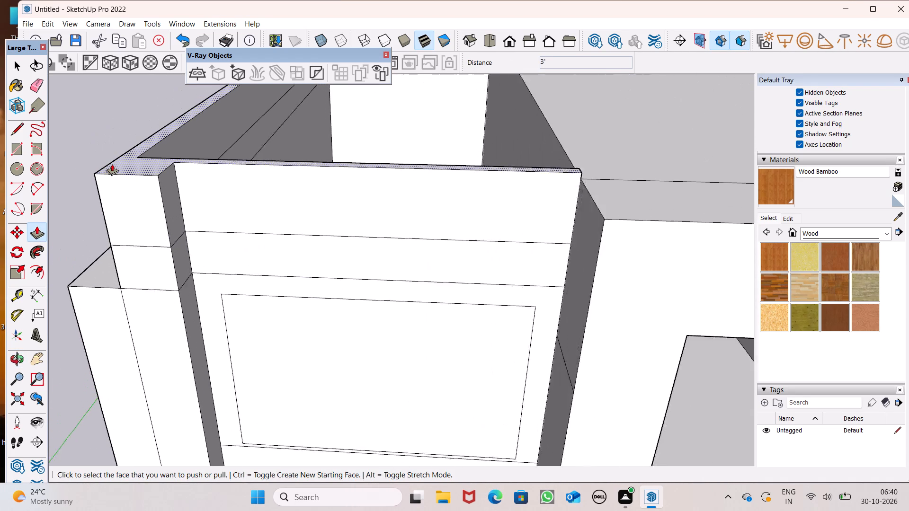
pyautogui.scroll(1, 112, 164)
pyautogui.scroll(-3, 112, 164)
pyautogui.moveTo(245, 170); pyautogui.dragTo(247, 233, button='middle')
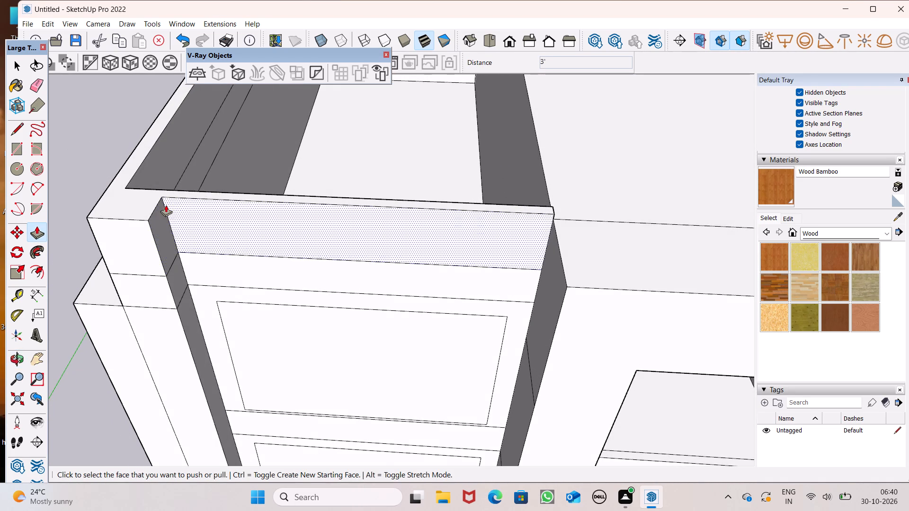
pyautogui.moveTo(169, 203); pyautogui.dragTo(142, 223)
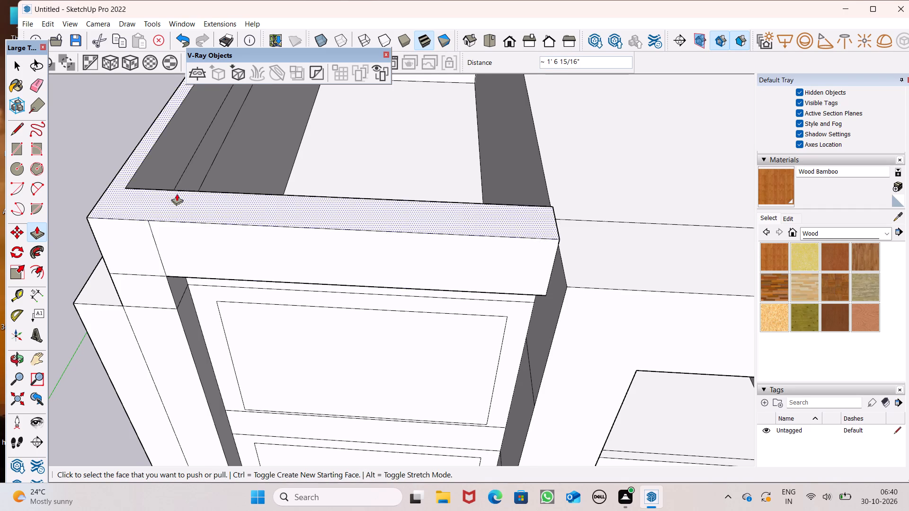
# Erase the two vertical seams in the side parapet's top band, above the middle pilaster's near edge and beside the corner pilaster.
pyautogui.scroll(-4, 177, 193)
pyautogui.moveTo(197, 226); pyautogui.dragTo(226, 96, button='middle')
pyautogui.scroll(-1, 241, 134)
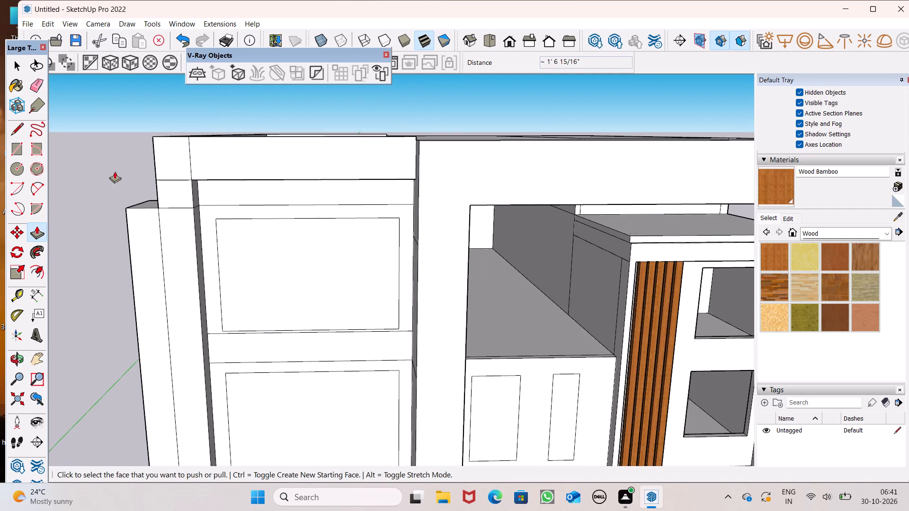
pyautogui.moveTo(115, 171); pyautogui.dragTo(376, 209, button='middle')
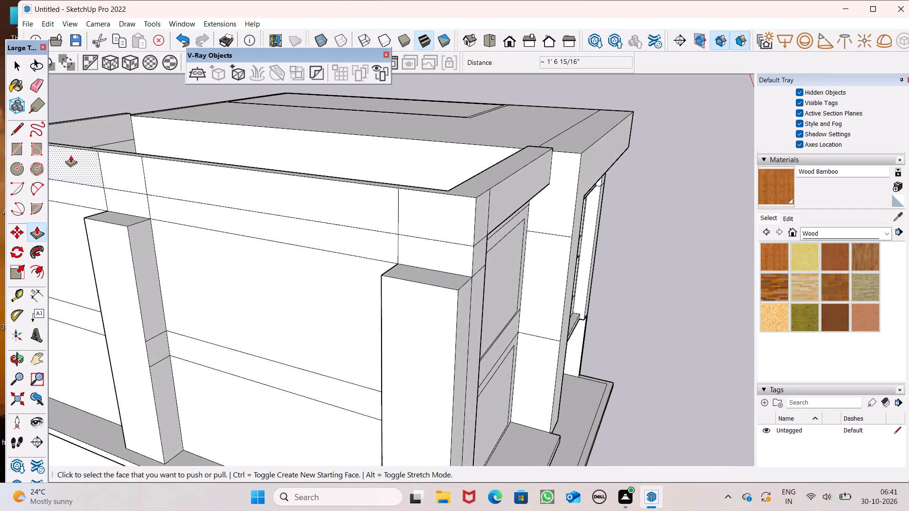
pyautogui.moveTo(36, 81); pyautogui.dragTo(40, 81)
pyautogui.scroll(-4, 402, 244)
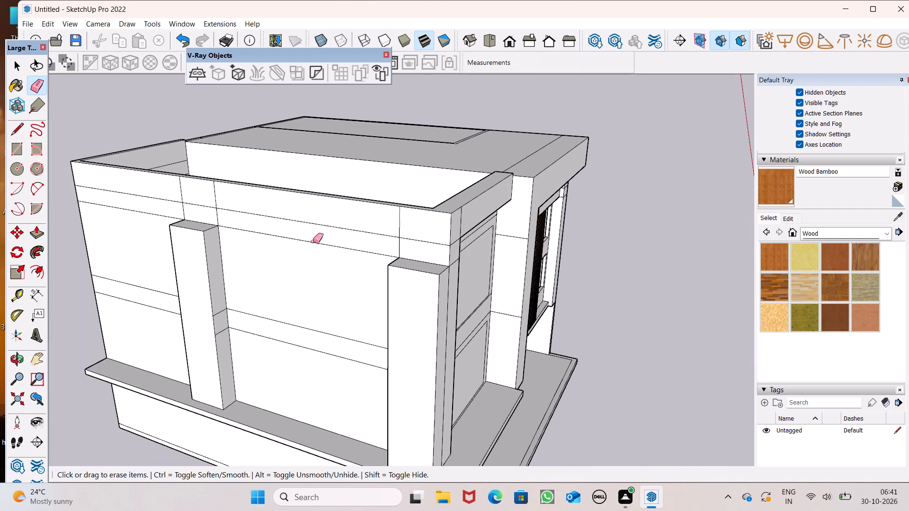
pyautogui.scroll(-2, 313, 241)
pyautogui.moveTo(314, 235); pyautogui.dragTo(419, 235, button='middle')
pyautogui.scroll(4, 265, 234)
pyautogui.moveTo(305, 205); pyautogui.dragTo(306, 224)
pyautogui.click(297, 214)
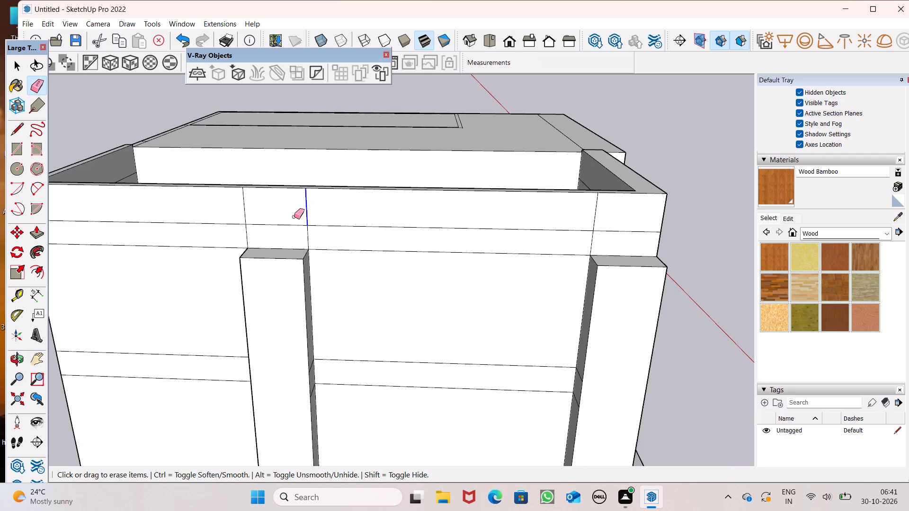
pyautogui.moveTo(583, 212); pyautogui.dragTo(597, 212)
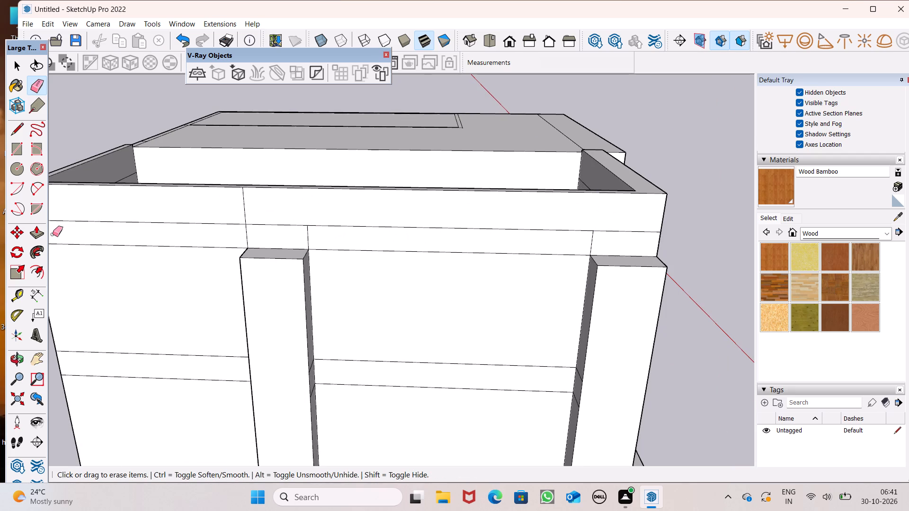
# Pull the merged top band on the parapet's side outward 1' 11 15/16", from the middle pilaster to the front corner.
pyautogui.click(44, 234)
pyautogui.moveTo(263, 211); pyautogui.dragTo(266, 218)
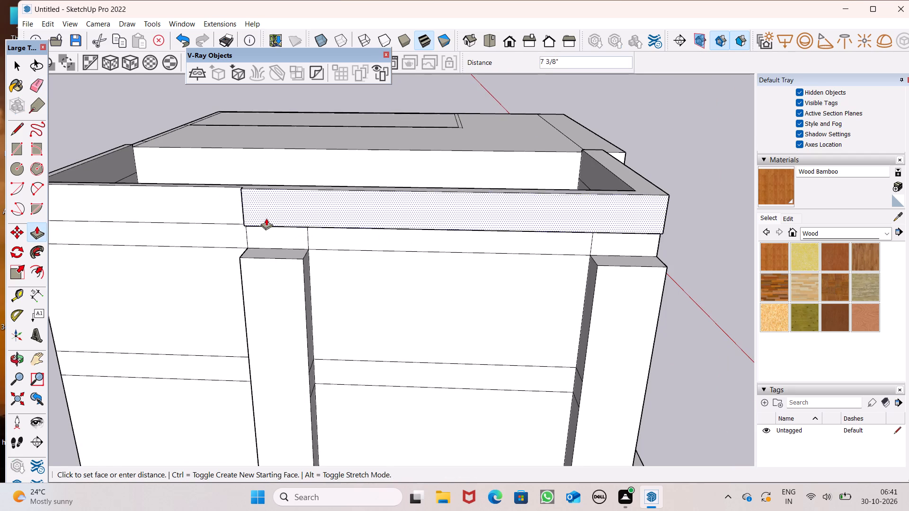
pyautogui.moveTo(266, 218); pyautogui.dragTo(266, 226)
# Pull the lower band's side face above the corner pilaster outward 1' 11 15/16", plus a further 3 5/8" to the pilaster's outer face.
pyautogui.moveTo(396, 208); pyautogui.dragTo(92, 198, button='middle')
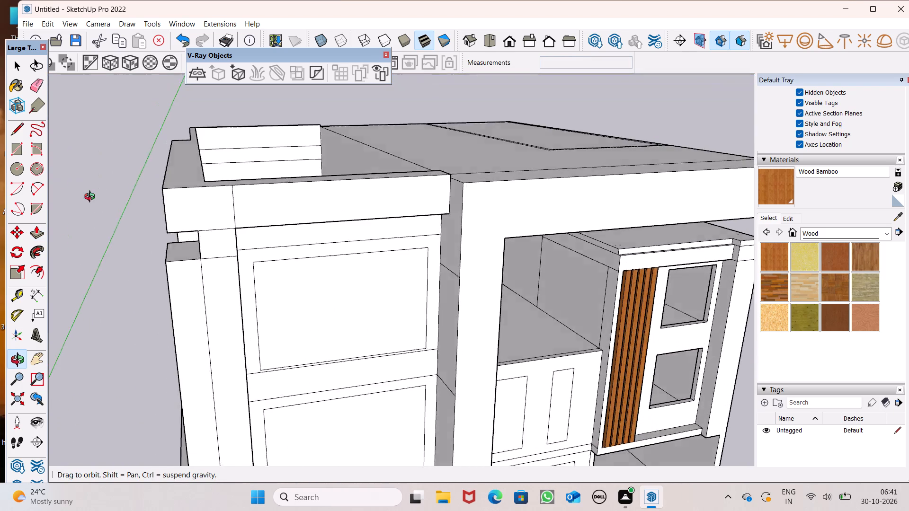
pyautogui.moveTo(92, 198); pyautogui.dragTo(80, 214, button='middle')
pyautogui.moveTo(80, 214); pyautogui.dragTo(200, 78, button='middle')
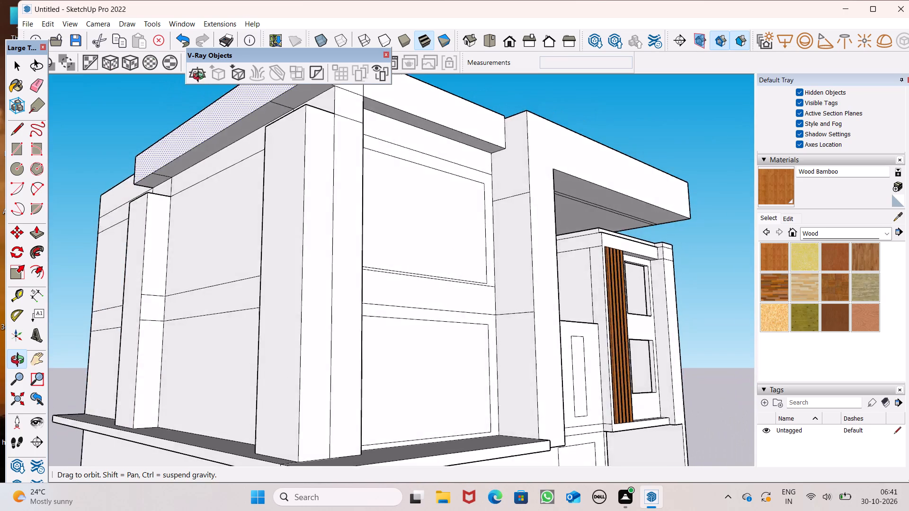
pyautogui.moveTo(200, 78); pyautogui.dragTo(243, 149, button='middle')
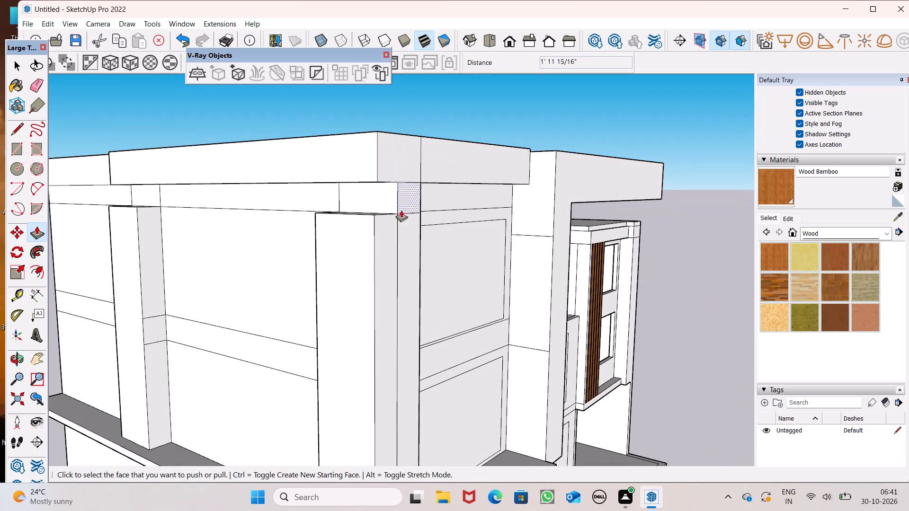
pyautogui.moveTo(401, 208); pyautogui.dragTo(219, 185, button='middle')
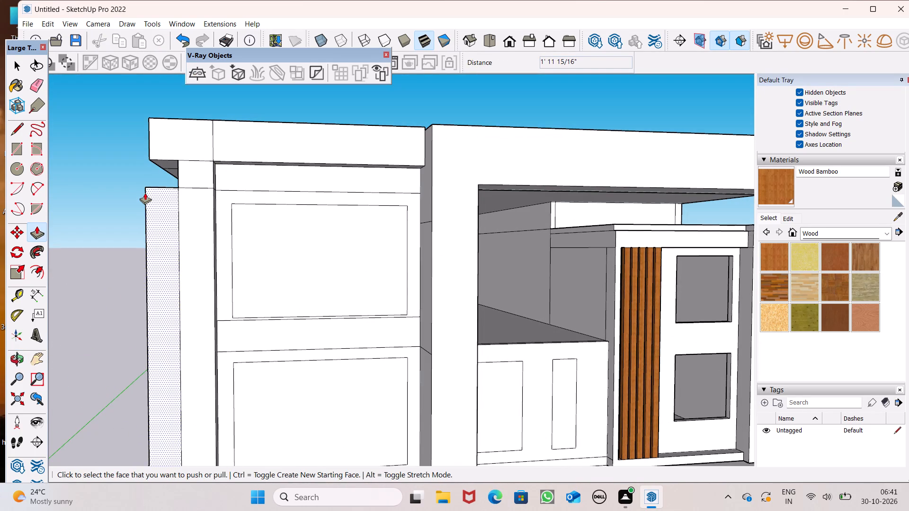
pyautogui.scroll(-2, 145, 193)
pyautogui.moveTo(149, 195); pyautogui.dragTo(284, 228, button='middle')
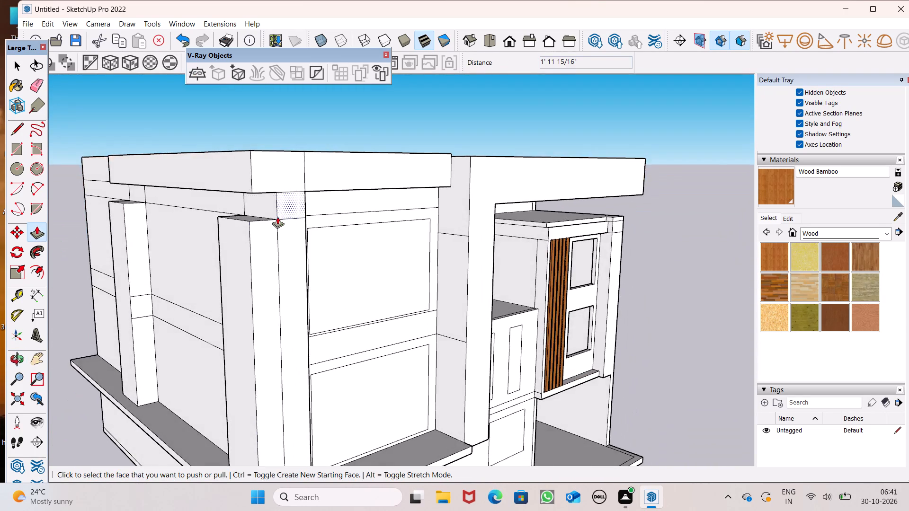
pyautogui.scroll(5, 270, 211)
pyautogui.moveTo(270, 211); pyautogui.dragTo(226, 239)
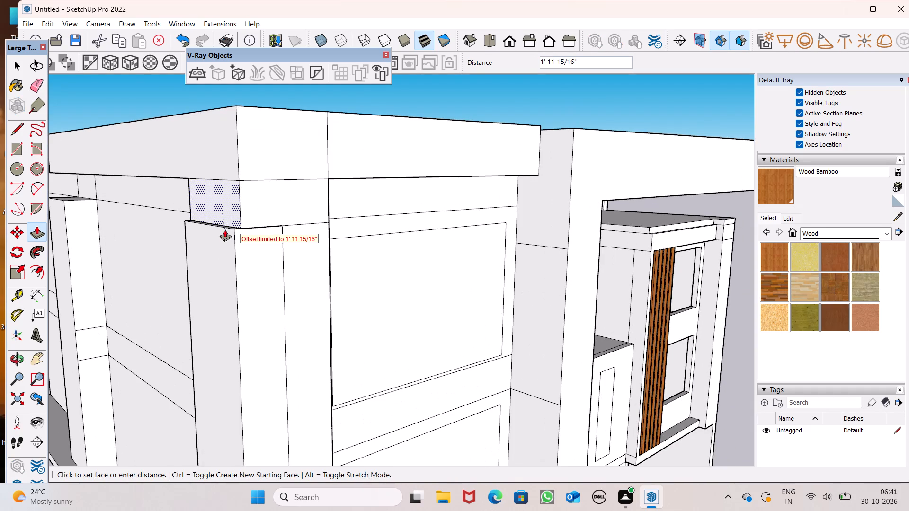
pyautogui.moveTo(235, 216); pyautogui.dragTo(232, 247)
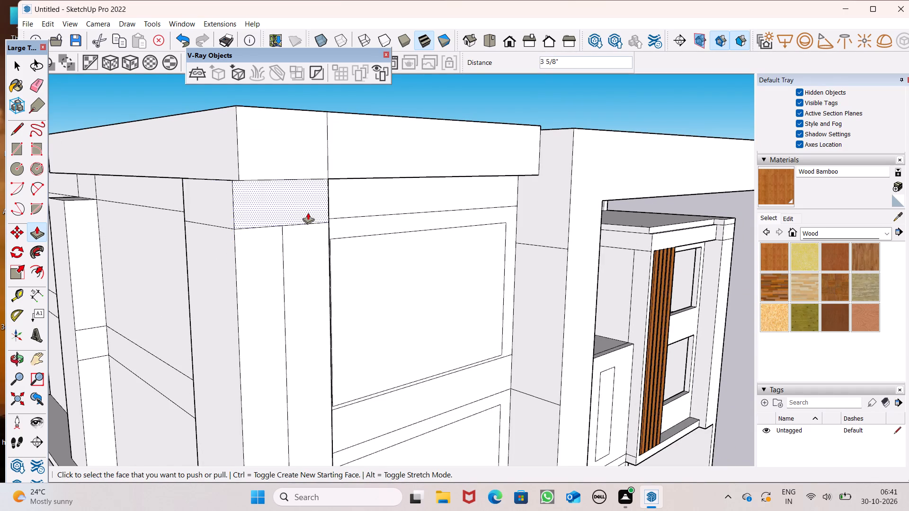
# Extend the lower band above the middle pilaster outward 1' 11 15/16" plus 3 5/8", and its segment between the two pilasters by 2' 3 9/16".
pyautogui.scroll(-3, 308, 212)
pyautogui.moveTo(118, 188); pyautogui.dragTo(113, 199)
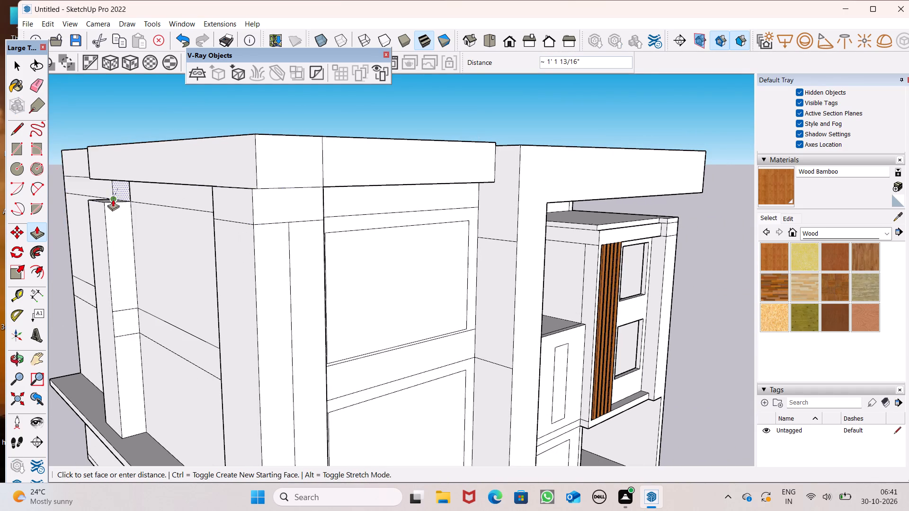
pyautogui.moveTo(113, 199); pyautogui.dragTo(105, 205)
pyautogui.scroll(4, 97, 197)
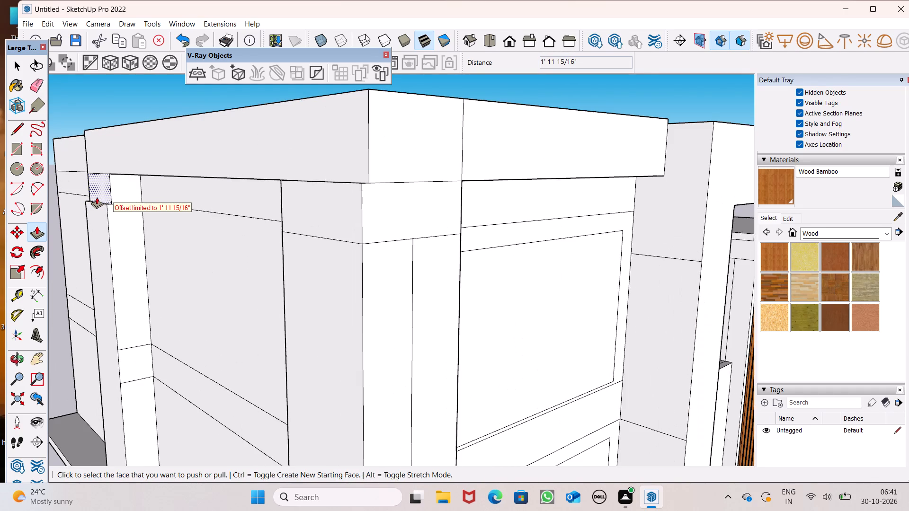
pyautogui.moveTo(100, 194); pyautogui.dragTo(104, 211)
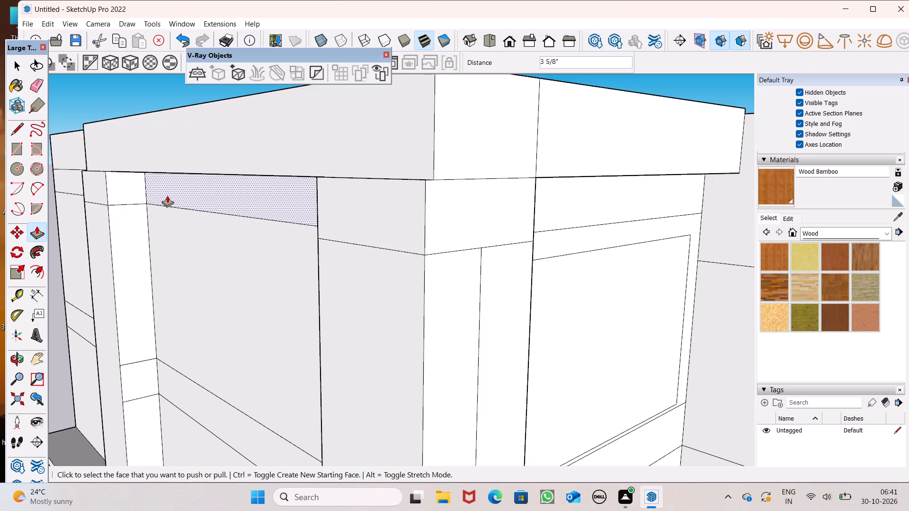
pyautogui.moveTo(167, 195); pyautogui.dragTo(104, 203)
# Pull the front lower band above the upper window panel outward about 1' 6 15/16", flush with the corner block.
pyautogui.scroll(-4, 101, 197)
pyautogui.moveTo(228, 211); pyautogui.dragTo(139, 194, button='middle')
pyautogui.scroll(-2, 173, 194)
pyautogui.moveTo(239, 202); pyautogui.dragTo(164, 221, button='middle')
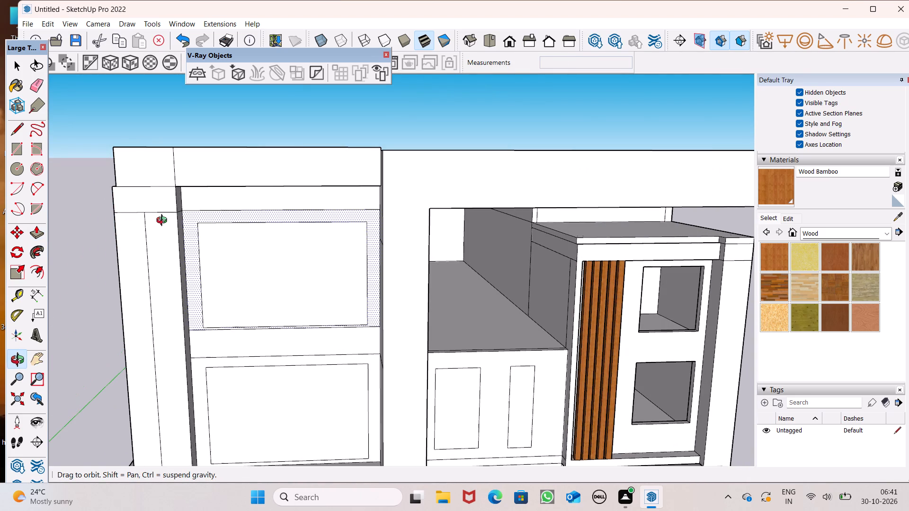
pyautogui.moveTo(164, 221); pyautogui.dragTo(163, 221, button='middle')
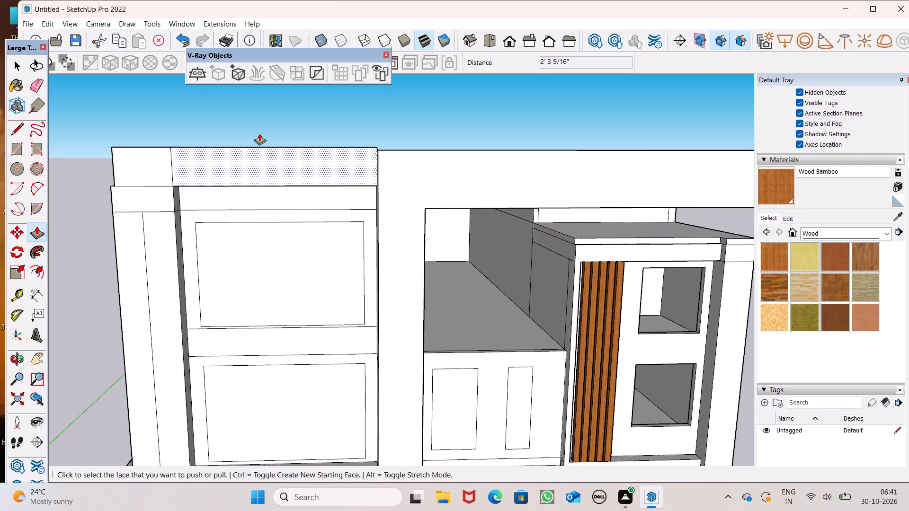
pyautogui.scroll(-3, 259, 132)
pyautogui.moveTo(250, 156); pyautogui.dragTo(252, 199, button='middle')
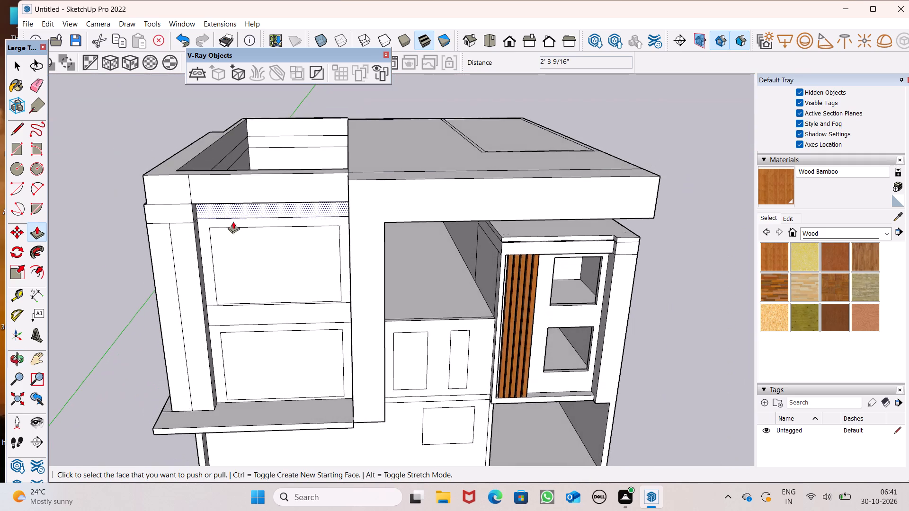
pyautogui.scroll(5, 223, 228)
pyautogui.moveTo(198, 201); pyautogui.dragTo(181, 210)
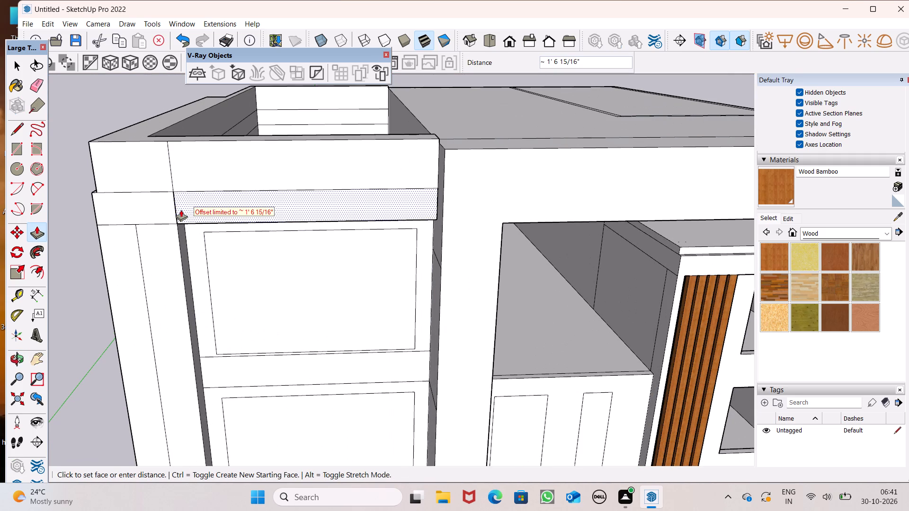
pyautogui.moveTo(181, 210); pyautogui.dragTo(177, 210)
# Push the lower band's front faces inward 5 1/8", at the corner pilaster and above the upper window panel.
pyautogui.scroll(-2, 174, 210)
pyautogui.moveTo(305, 245); pyautogui.dragTo(334, 175, button='middle')
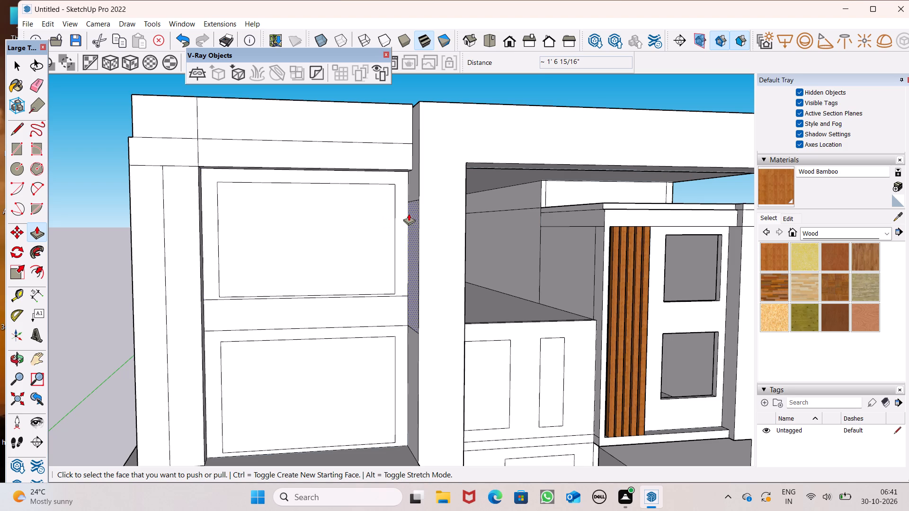
pyautogui.moveTo(255, 186); pyautogui.dragTo(229, 267, button='middle')
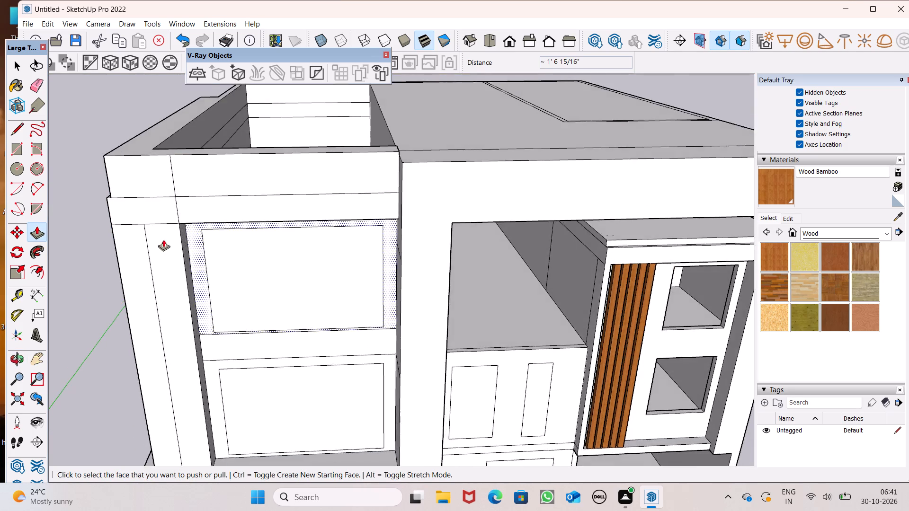
pyautogui.scroll(3, 161, 238)
pyautogui.click(166, 211)
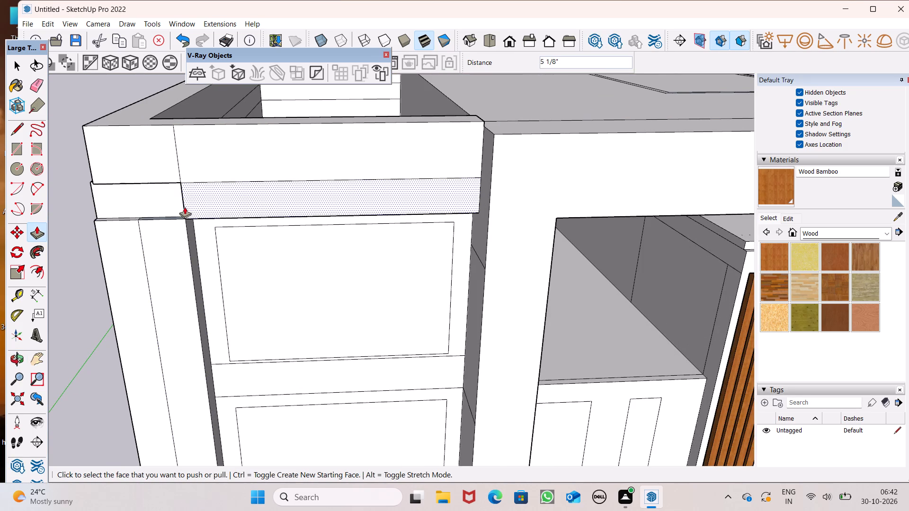
pyautogui.moveTo(191, 202); pyautogui.dragTo(166, 190)
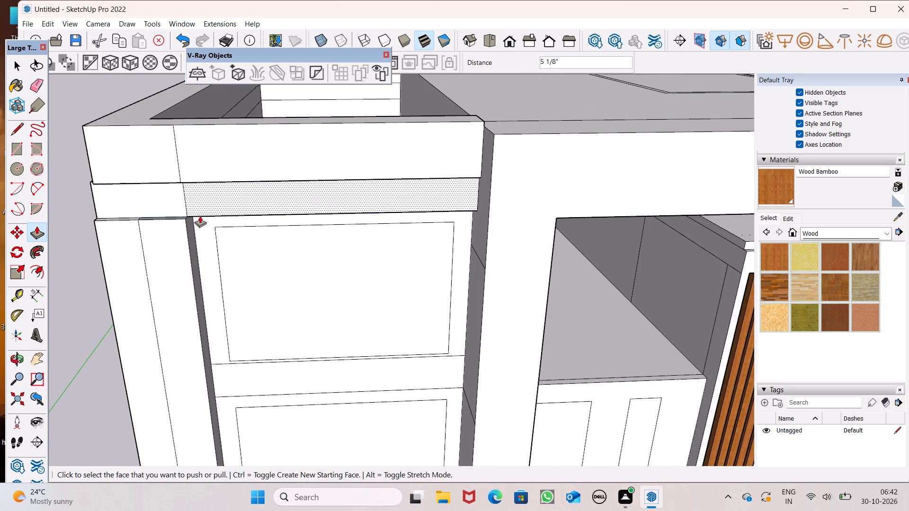
# Pull the wall face surrounding the upper front window panel outward about 1' 1 13/16", flush with the lower band.
pyautogui.moveTo(202, 227); pyautogui.dragTo(187, 204)
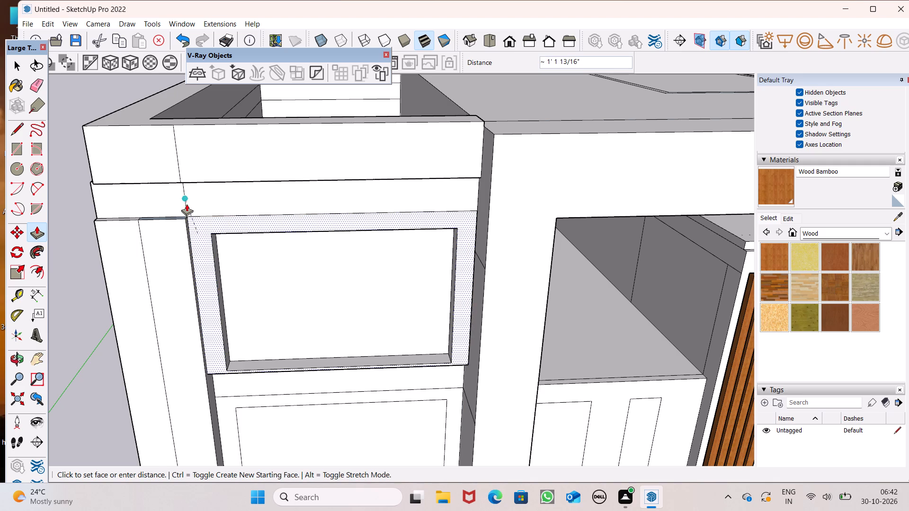
pyautogui.moveTo(187, 204); pyautogui.dragTo(187, 198)
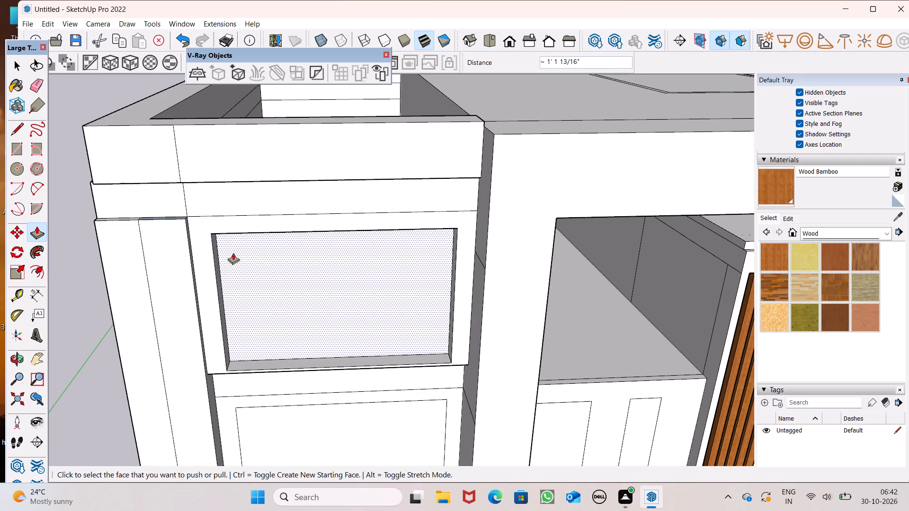
pyautogui.scroll(-3, 236, 214)
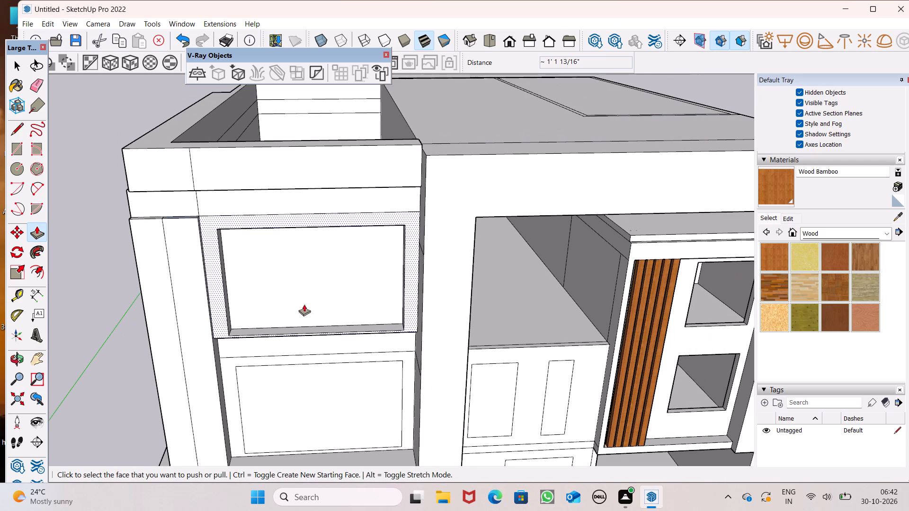
pyautogui.scroll(-2, 273, 312)
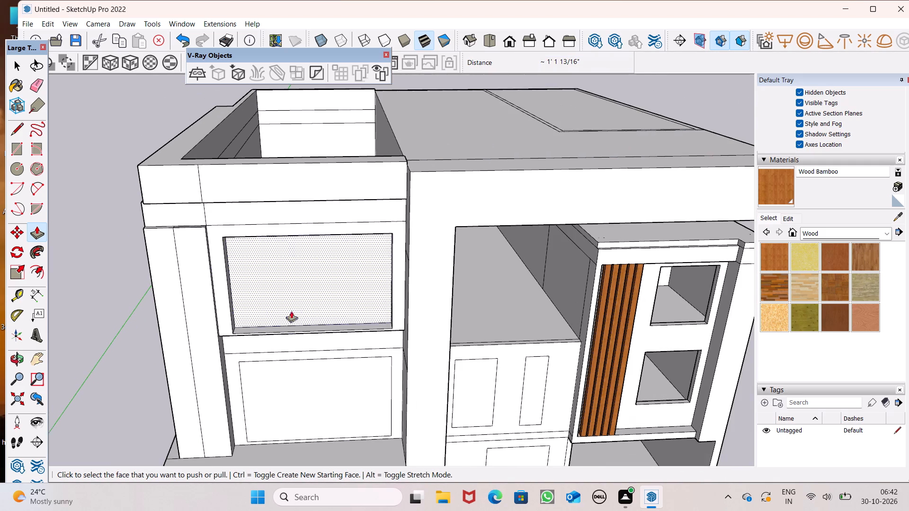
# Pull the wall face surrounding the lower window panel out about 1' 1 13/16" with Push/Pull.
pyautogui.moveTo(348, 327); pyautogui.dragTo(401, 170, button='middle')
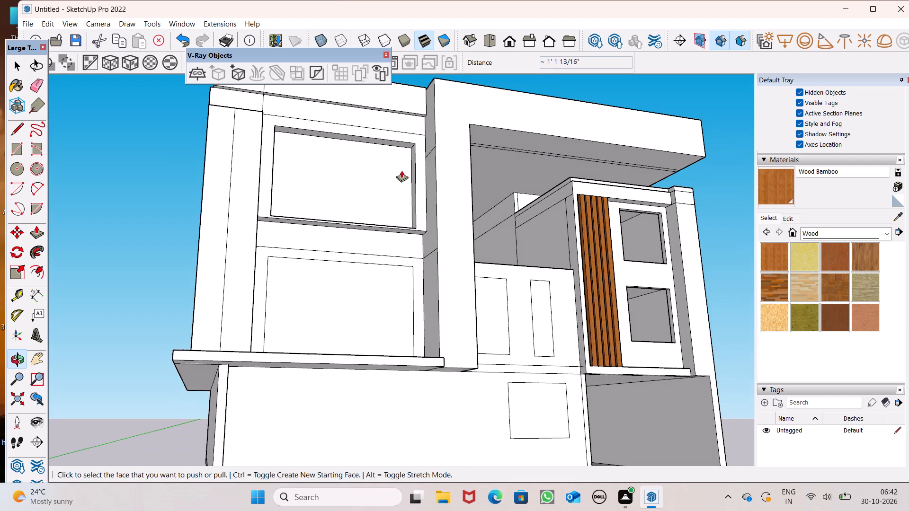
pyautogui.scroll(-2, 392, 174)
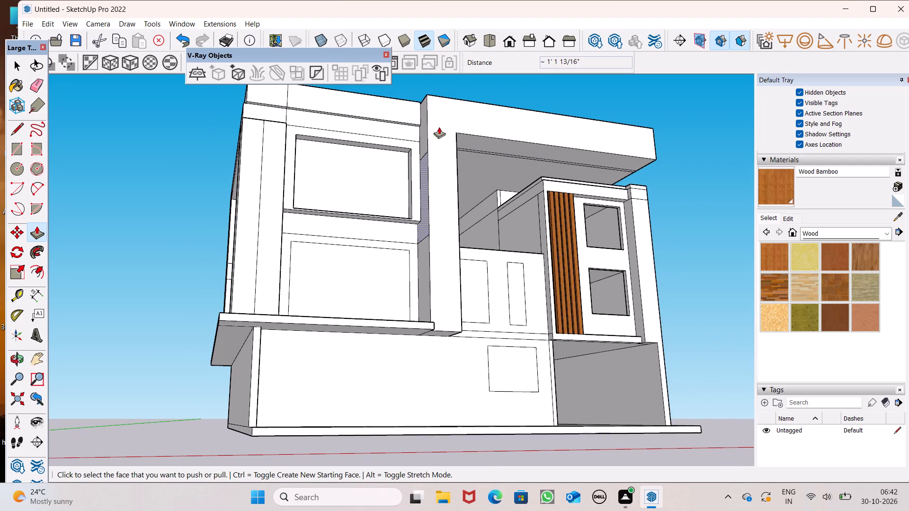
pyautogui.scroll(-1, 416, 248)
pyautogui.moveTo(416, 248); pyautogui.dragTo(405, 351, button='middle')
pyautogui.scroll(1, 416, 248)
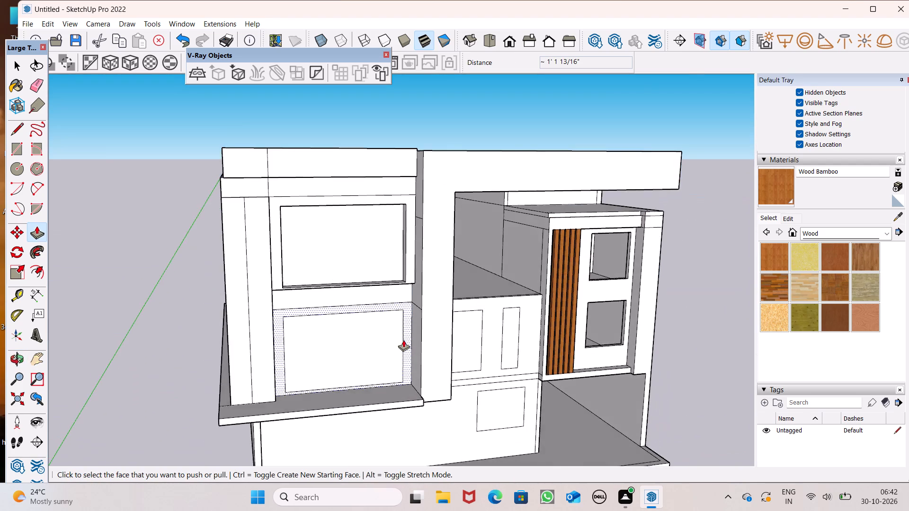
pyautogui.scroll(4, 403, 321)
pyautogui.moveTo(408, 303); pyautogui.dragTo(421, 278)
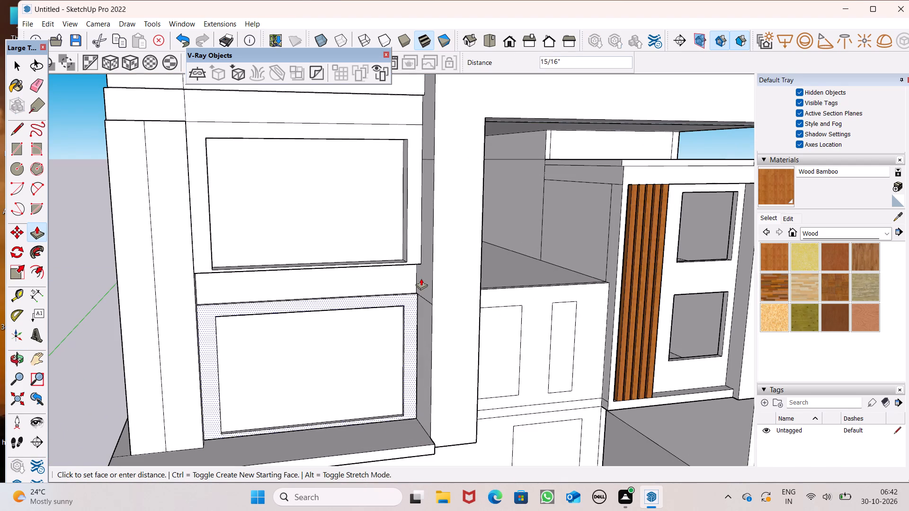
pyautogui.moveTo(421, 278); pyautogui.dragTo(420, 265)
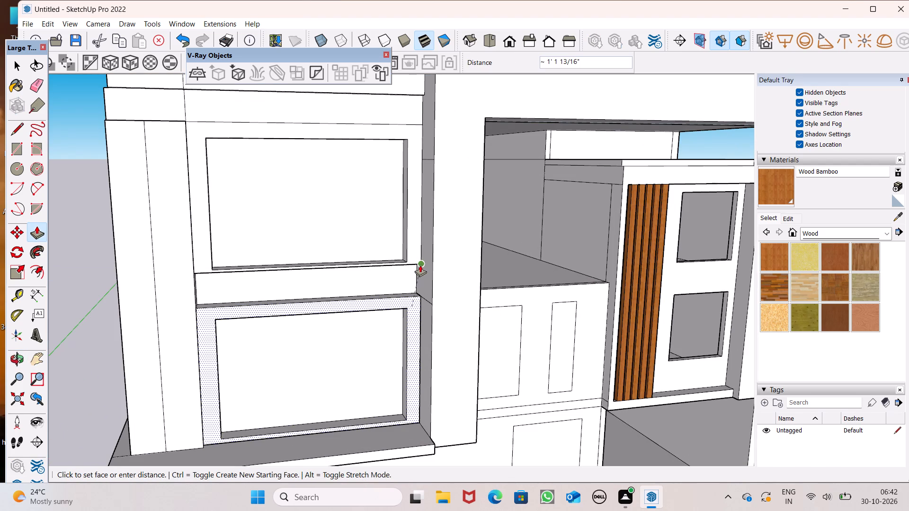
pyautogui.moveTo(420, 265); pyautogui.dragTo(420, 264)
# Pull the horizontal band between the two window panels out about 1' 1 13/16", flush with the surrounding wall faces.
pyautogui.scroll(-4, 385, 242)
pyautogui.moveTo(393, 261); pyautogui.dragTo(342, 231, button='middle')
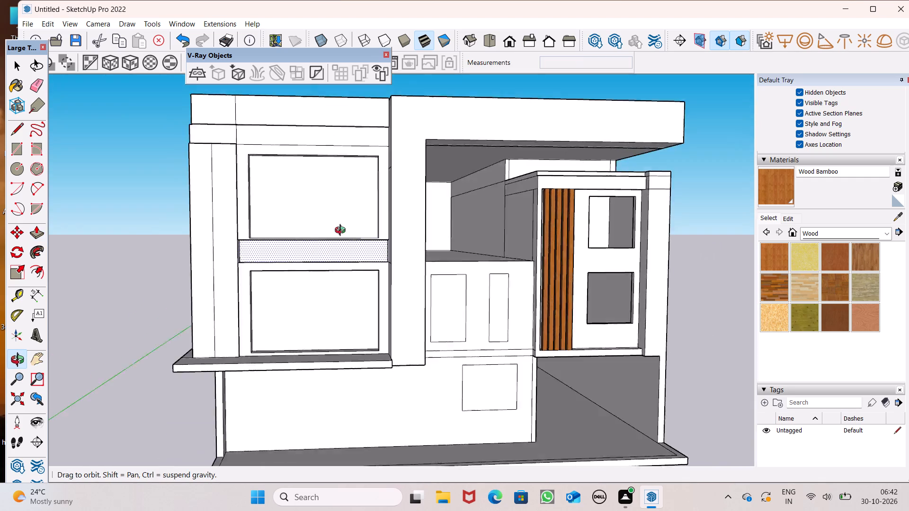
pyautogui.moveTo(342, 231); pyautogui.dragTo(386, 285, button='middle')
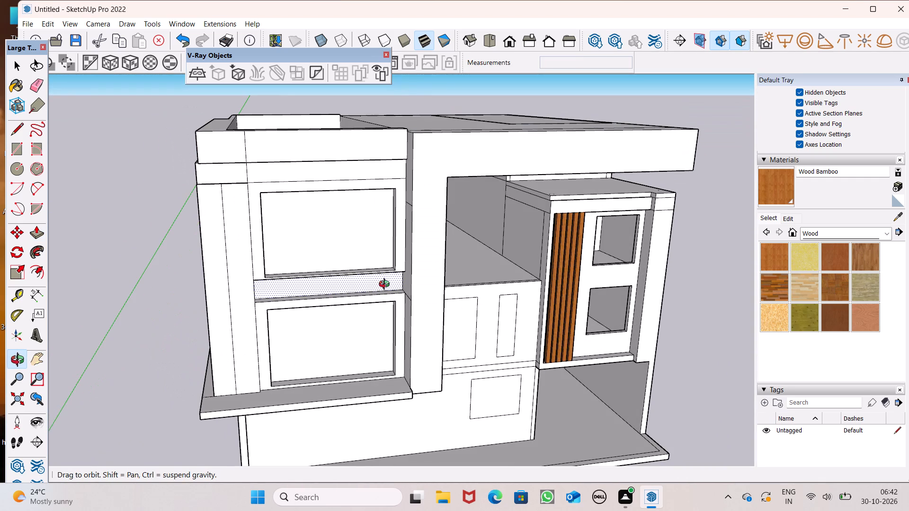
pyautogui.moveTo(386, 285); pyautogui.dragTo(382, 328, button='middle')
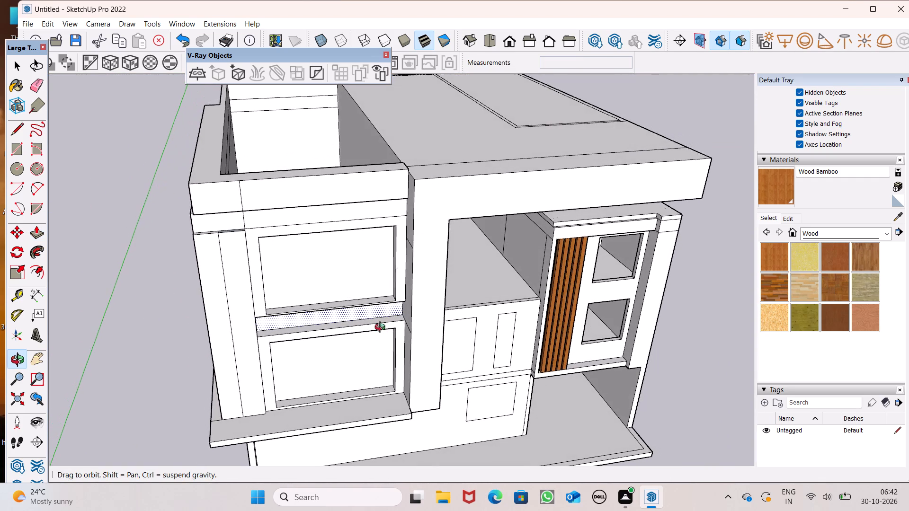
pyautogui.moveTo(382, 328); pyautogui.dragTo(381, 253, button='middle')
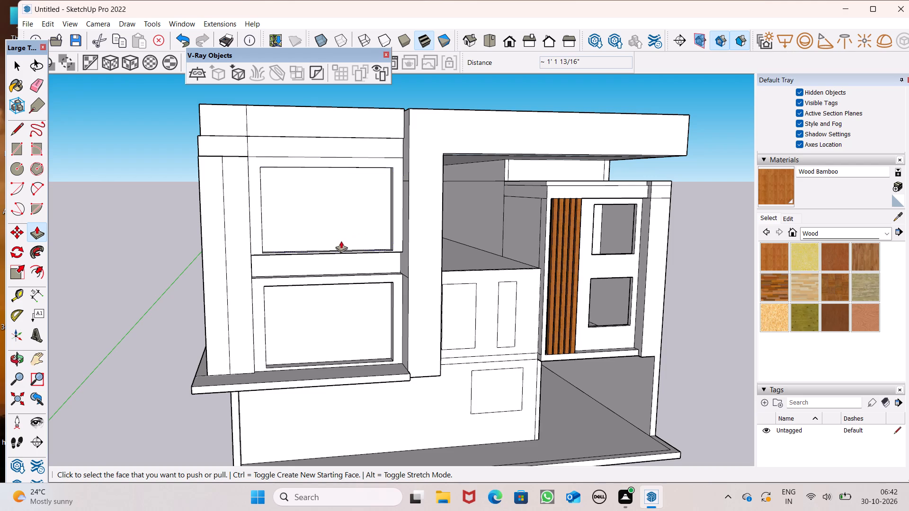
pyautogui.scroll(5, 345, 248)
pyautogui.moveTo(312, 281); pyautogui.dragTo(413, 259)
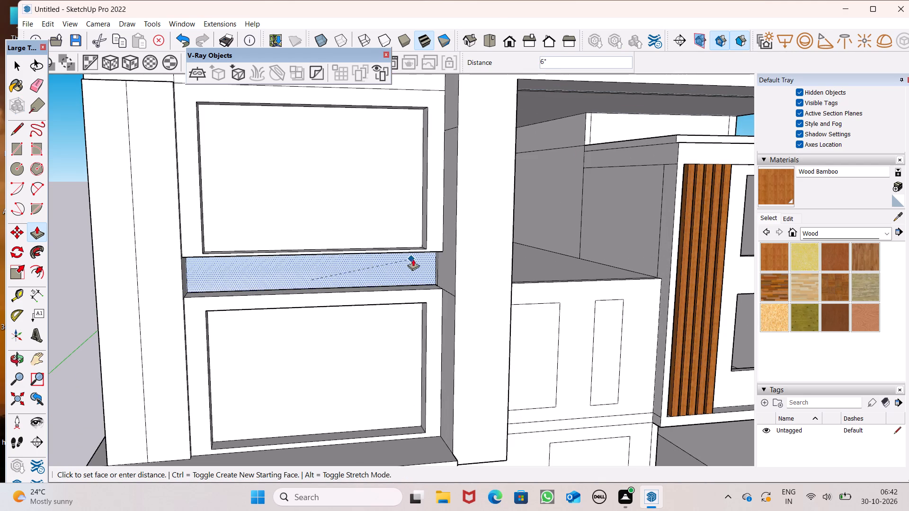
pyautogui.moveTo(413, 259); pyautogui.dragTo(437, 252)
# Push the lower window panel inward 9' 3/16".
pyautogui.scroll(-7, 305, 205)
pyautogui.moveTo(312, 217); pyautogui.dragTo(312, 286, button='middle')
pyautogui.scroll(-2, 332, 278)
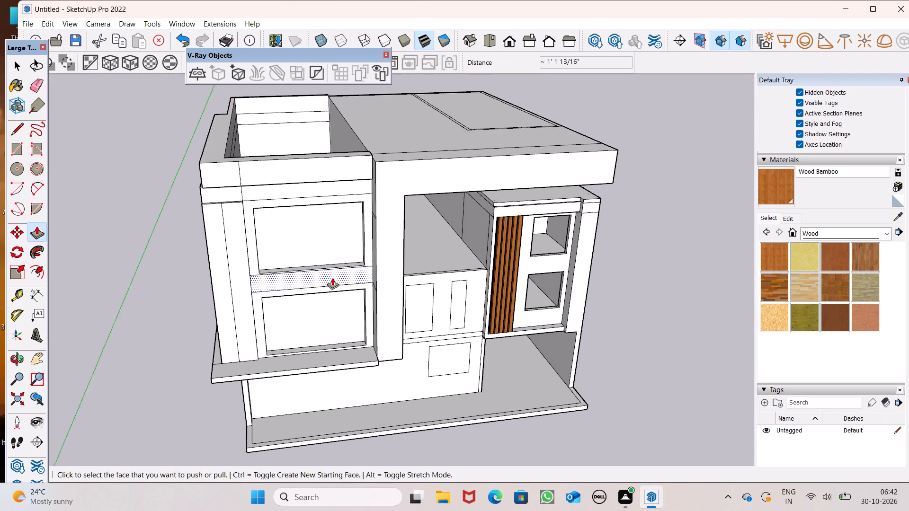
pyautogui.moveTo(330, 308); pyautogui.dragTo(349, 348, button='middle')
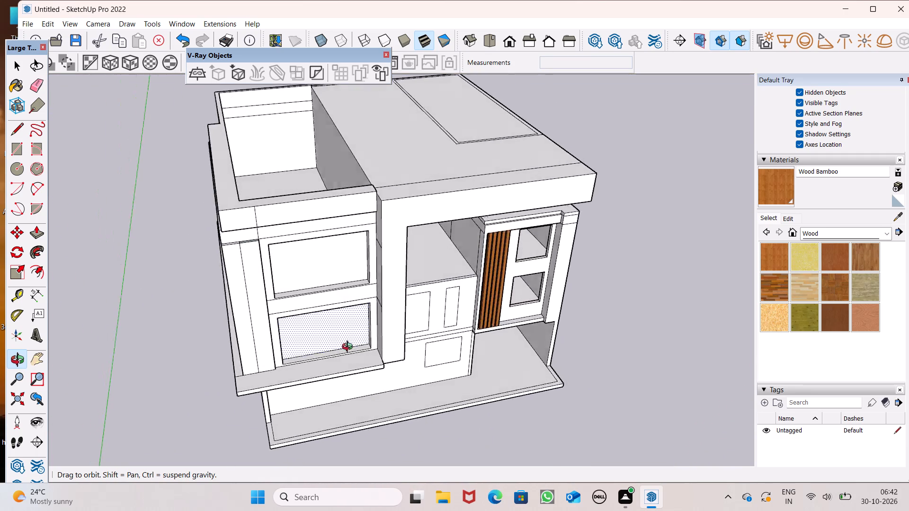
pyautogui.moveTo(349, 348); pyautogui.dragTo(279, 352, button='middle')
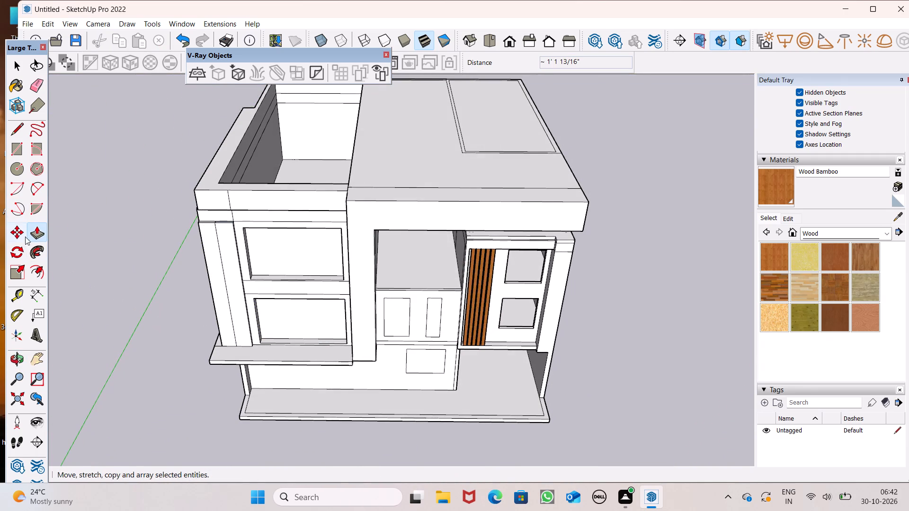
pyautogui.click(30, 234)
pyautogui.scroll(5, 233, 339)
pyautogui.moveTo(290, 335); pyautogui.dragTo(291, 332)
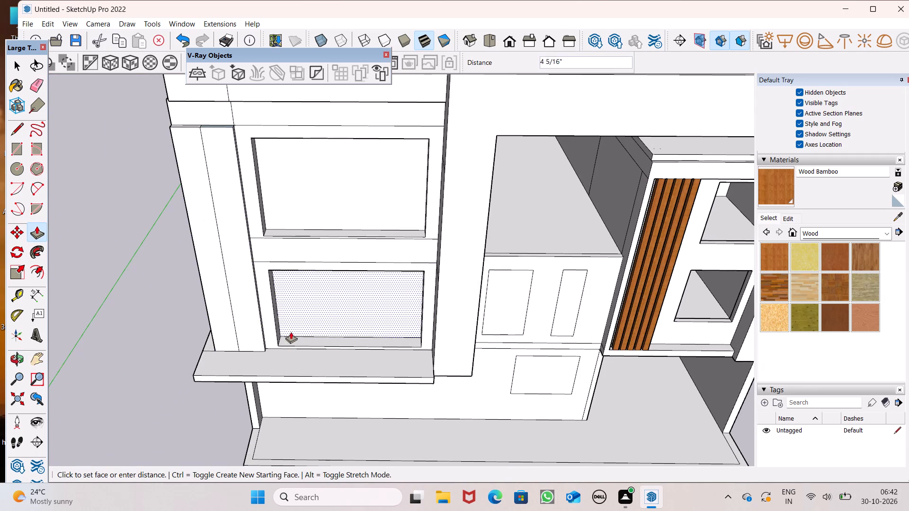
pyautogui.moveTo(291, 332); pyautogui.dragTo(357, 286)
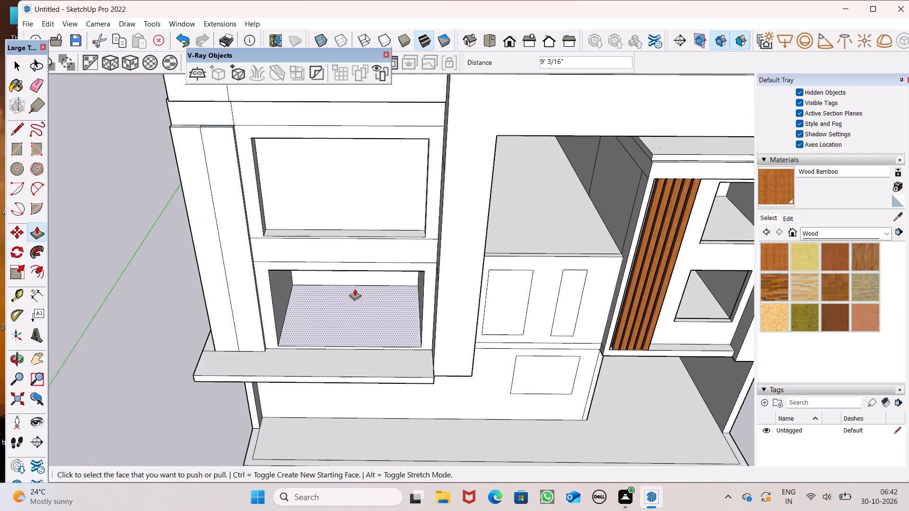
# Undo the last four Push/Pull edits: the lower panel recess, the band, and the wall faces surrounding both window panels.
pyautogui.scroll(-6, 361, 290)
pyautogui.moveTo(387, 316); pyautogui.dragTo(332, 220, button='middle')
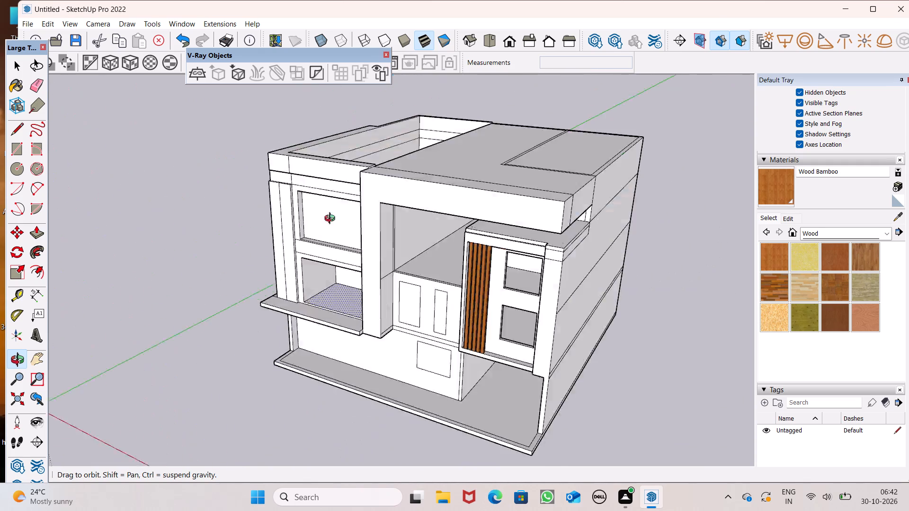
pyautogui.moveTo(332, 220); pyautogui.dragTo(377, 185, button='middle')
pyautogui.hotkey('ctrl', 'z')
pyautogui.hotkey('ctrl', 'z')
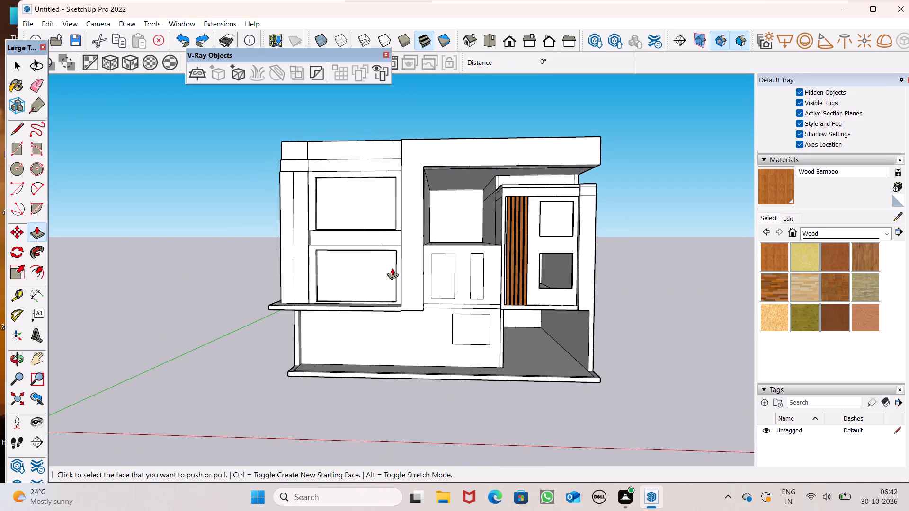
pyautogui.hotkey('ctrl', 'z')
pyautogui.hotkey('ctrl', 'z')
# Push the upper window panel in 6" to cut an opening through the front wall.
pyautogui.moveTo(354, 254); pyautogui.dragTo(325, 336, button='middle')
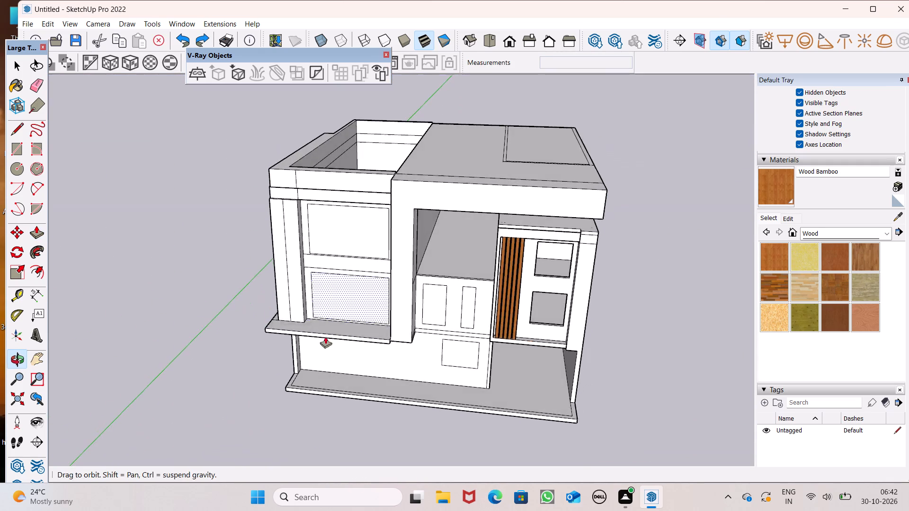
pyautogui.moveTo(325, 336); pyautogui.dragTo(329, 339, button='middle')
pyautogui.scroll(5, 313, 247)
pyautogui.moveTo(321, 248); pyautogui.dragTo(369, 242)
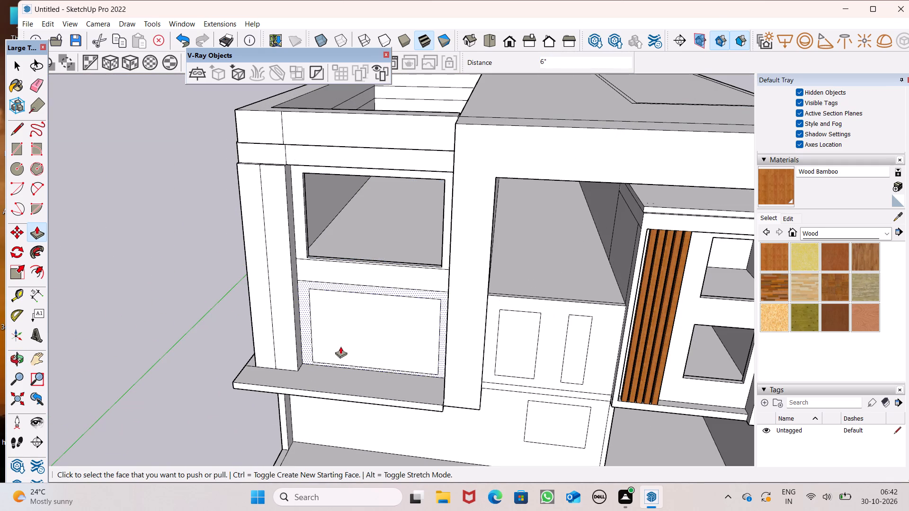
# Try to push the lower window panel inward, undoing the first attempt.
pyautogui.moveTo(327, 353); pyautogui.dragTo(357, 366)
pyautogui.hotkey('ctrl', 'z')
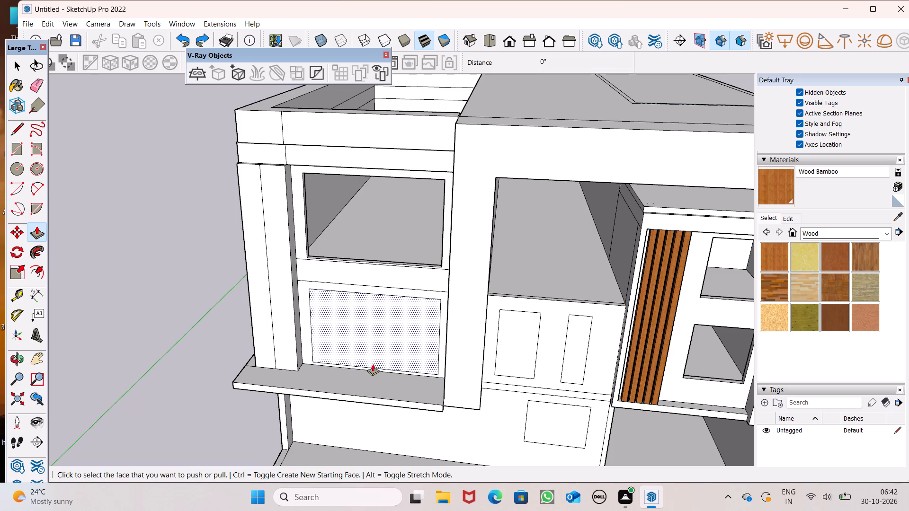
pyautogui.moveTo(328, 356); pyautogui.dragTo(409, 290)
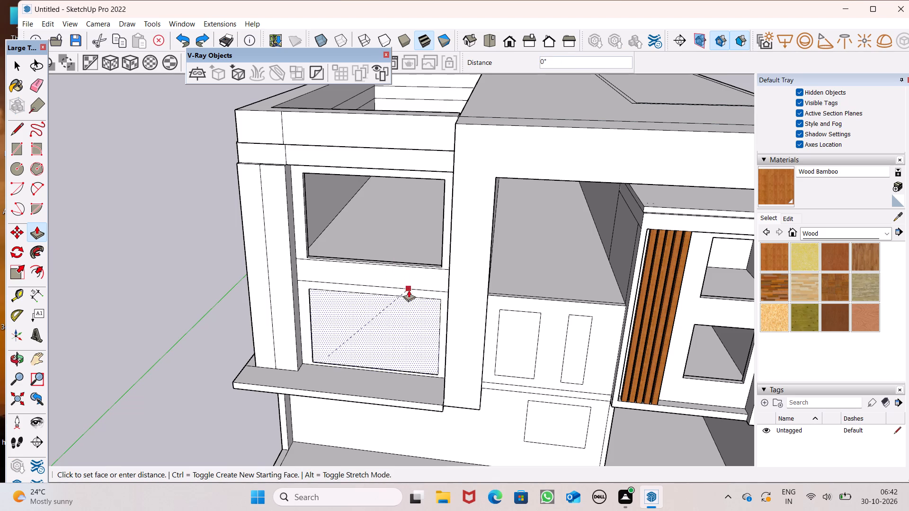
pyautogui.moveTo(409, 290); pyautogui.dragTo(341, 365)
# Push the lower window panel inward 21' 6 7/16", and push the recess's back face a further 7' 10 7/8".
pyautogui.moveTo(377, 352); pyautogui.dragTo(431, 194, button='middle')
pyautogui.scroll(1, 396, 310)
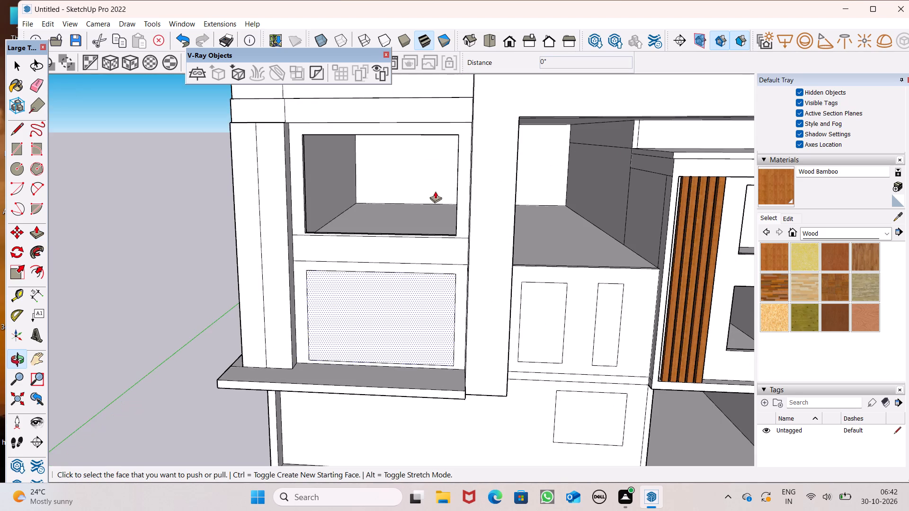
pyautogui.scroll(-3, 423, 233)
pyautogui.moveTo(393, 312); pyautogui.dragTo(383, 392, button='middle')
pyautogui.scroll(4, 403, 335)
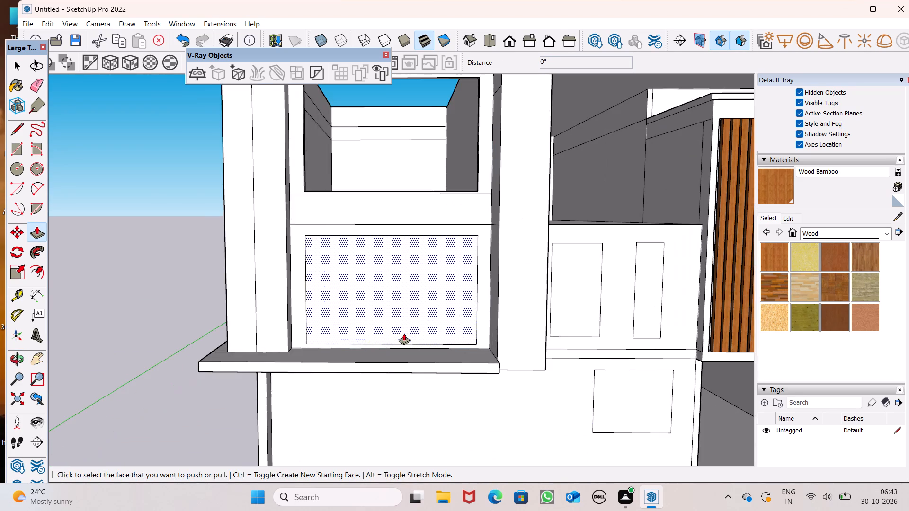
pyautogui.scroll(-2, 404, 333)
pyautogui.moveTo(410, 338); pyautogui.dragTo(382, 387, button='middle')
pyautogui.moveTo(382, 359); pyautogui.dragTo(384, 346, button='middle')
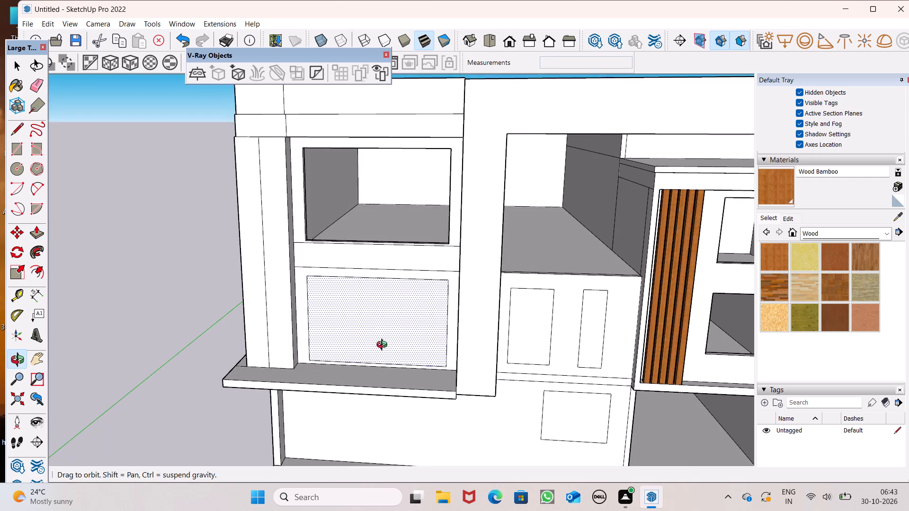
pyautogui.moveTo(384, 346); pyautogui.dragTo(388, 345, button='middle')
pyautogui.scroll(6, 385, 340)
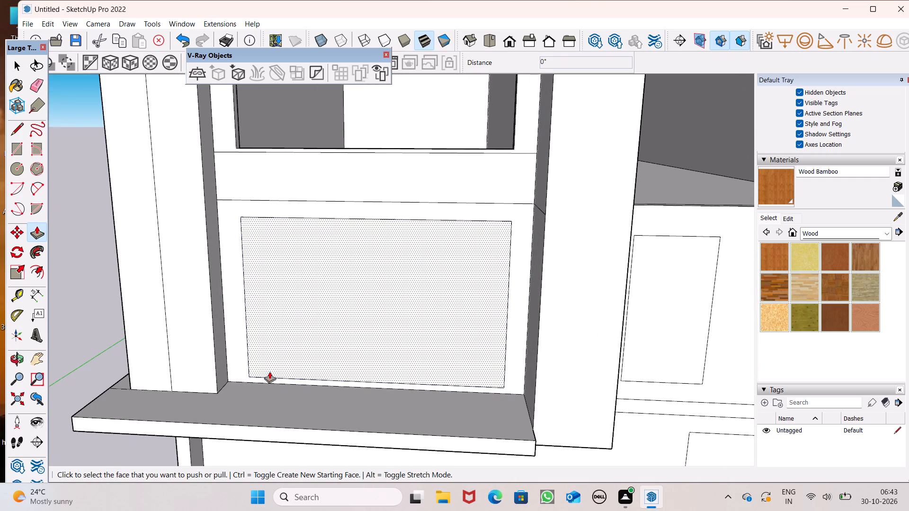
pyautogui.moveTo(269, 371); pyautogui.dragTo(372, 350)
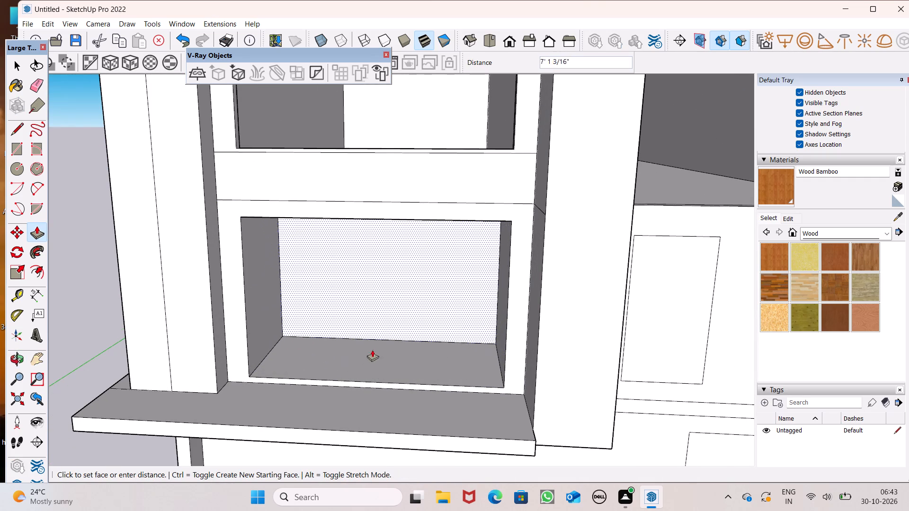
pyautogui.moveTo(372, 350); pyautogui.dragTo(349, 284)
pyautogui.moveTo(365, 286); pyautogui.dragTo(376, 295, button='middle')
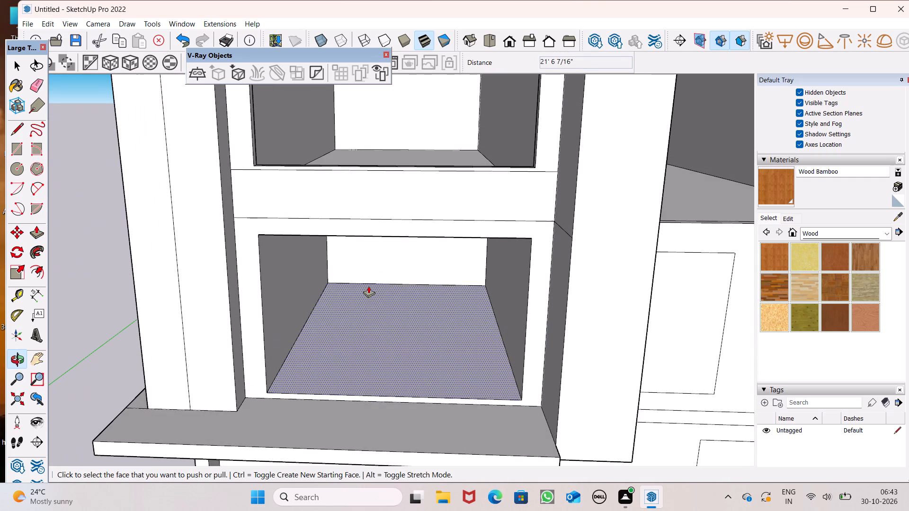
pyautogui.moveTo(364, 276); pyautogui.dragTo(365, 252)
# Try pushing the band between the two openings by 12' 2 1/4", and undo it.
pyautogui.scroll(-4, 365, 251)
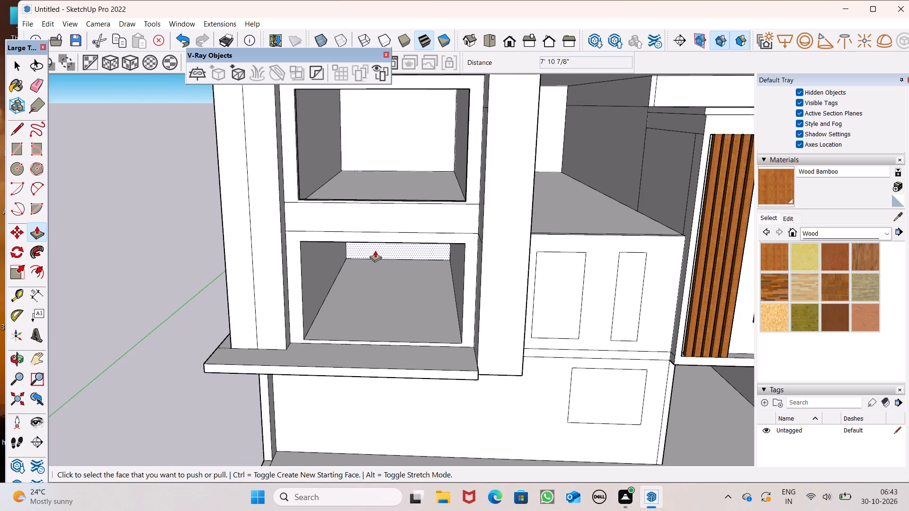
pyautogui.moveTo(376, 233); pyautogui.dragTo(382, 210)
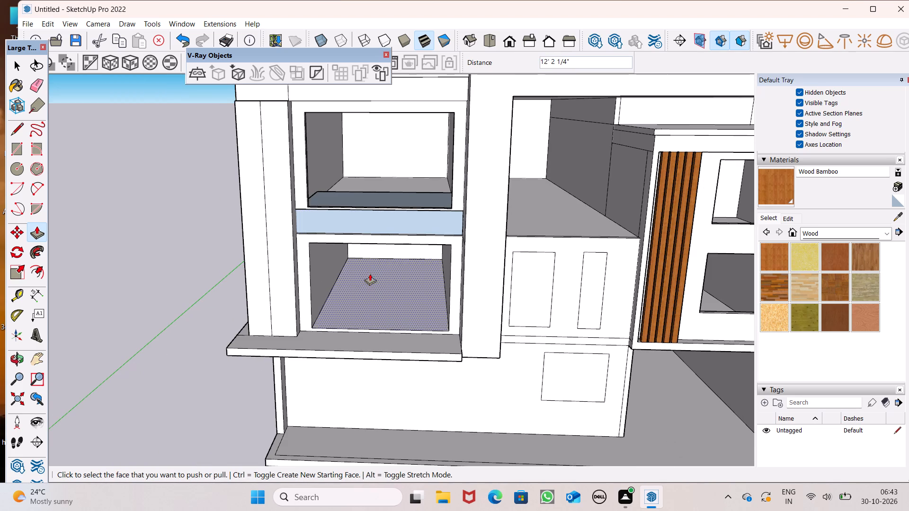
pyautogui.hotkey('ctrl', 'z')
# Adjust the back face of the lower window opening slightly with Push/Pull.
pyautogui.scroll(-4, 299, 267)
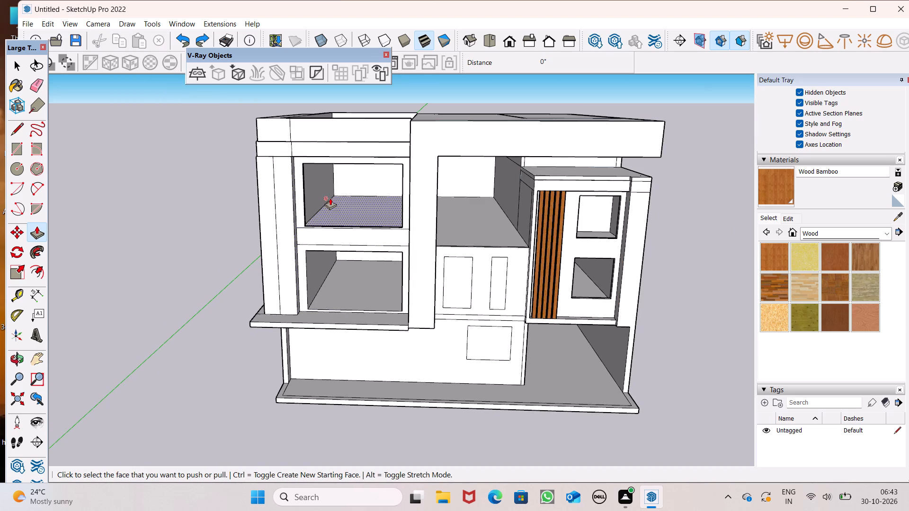
pyautogui.scroll(-3, 256, 250)
pyautogui.moveTo(254, 220); pyautogui.dragTo(271, 139, button='middle')
pyautogui.scroll(1, 270, 139)
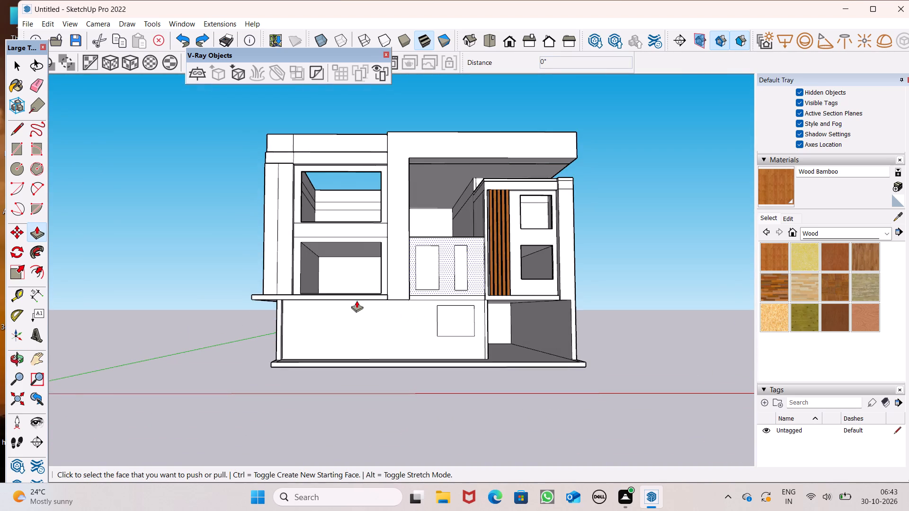
pyautogui.scroll(-2, 352, 299)
pyautogui.moveTo(357, 298); pyautogui.dragTo(365, 313, button='middle')
pyautogui.scroll(5, 354, 301)
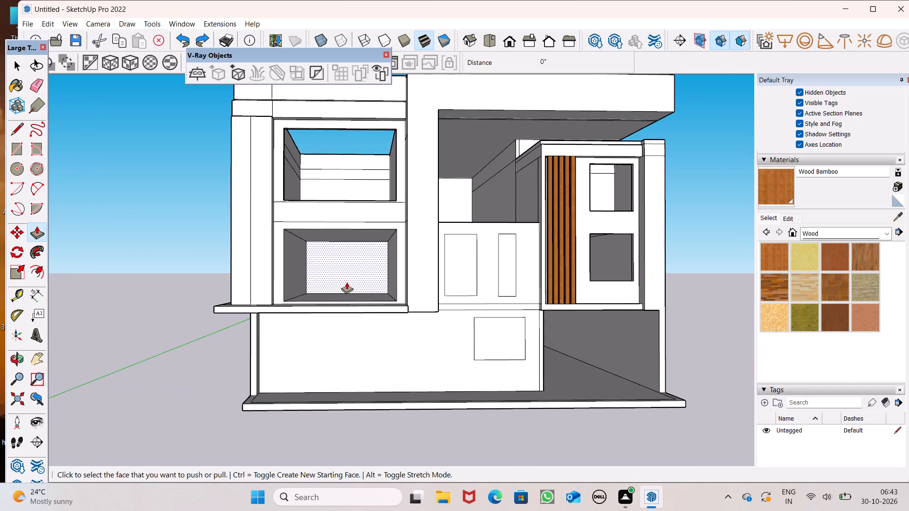
pyautogui.moveTo(347, 282); pyautogui.dragTo(349, 288)
# Examine the two window openings and the front facade from above and from eye level.
pyautogui.scroll(1, 397, 275)
pyautogui.moveTo(397, 275); pyautogui.dragTo(382, 337, button='middle')
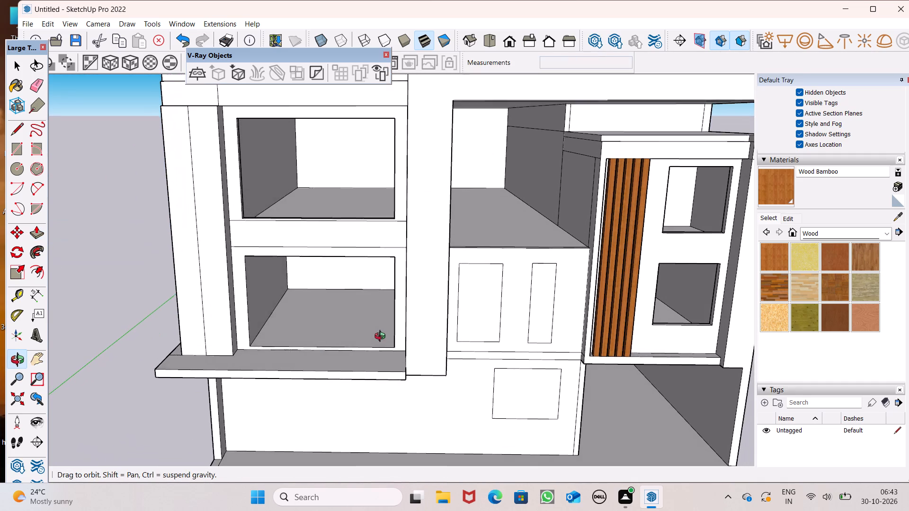
pyautogui.moveTo(382, 337); pyautogui.dragTo(382, 338, button='middle')
pyautogui.scroll(-2, 328, 303)
pyautogui.moveTo(326, 332); pyautogui.dragTo(330, 394, button='middle')
pyautogui.moveTo(321, 378); pyautogui.dragTo(321, 367, button='middle')
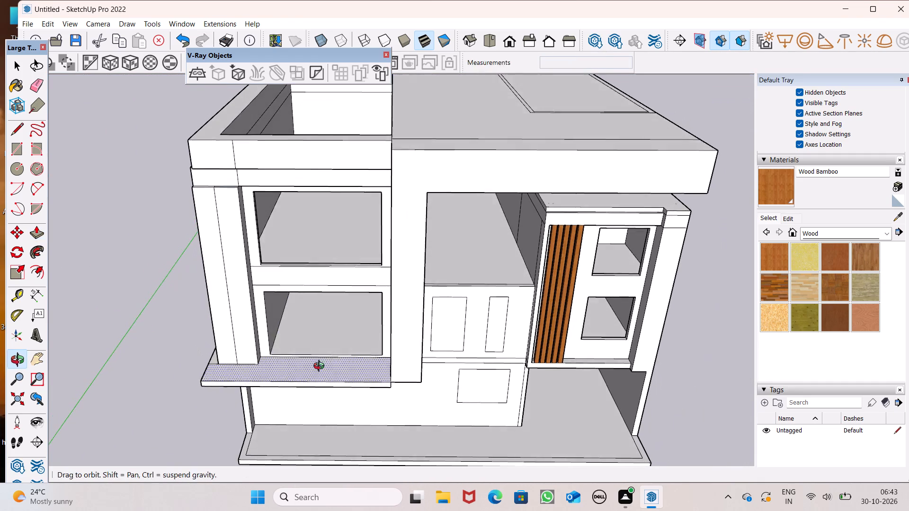
pyautogui.moveTo(321, 367); pyautogui.dragTo(321, 365, button='middle')
pyautogui.scroll(-1, 323, 347)
pyautogui.moveTo(322, 346); pyautogui.dragTo(333, 269, button='middle')
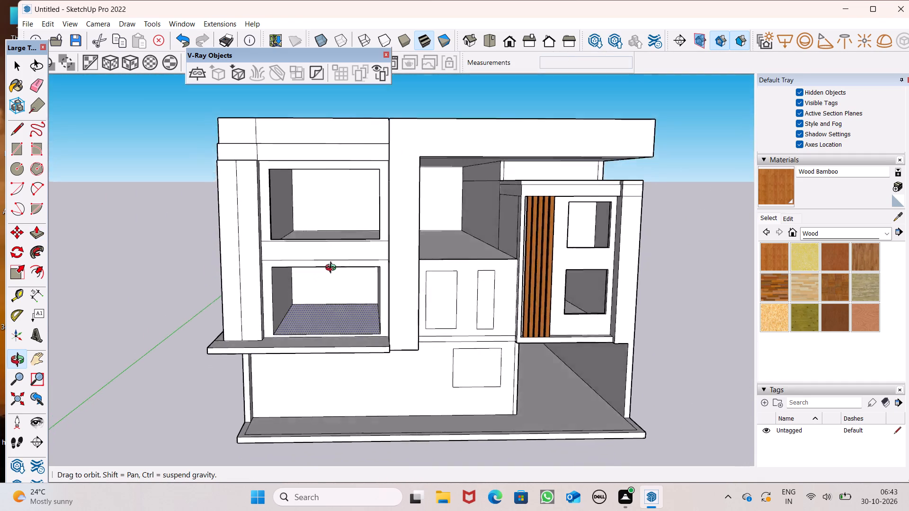
# Examine the house and its two front window openings from above and from the front corner.
pyautogui.moveTo(333, 269); pyautogui.dragTo(350, 377, button='middle')
pyautogui.scroll(1, 338, 255)
pyautogui.scroll(-1, 350, 377)
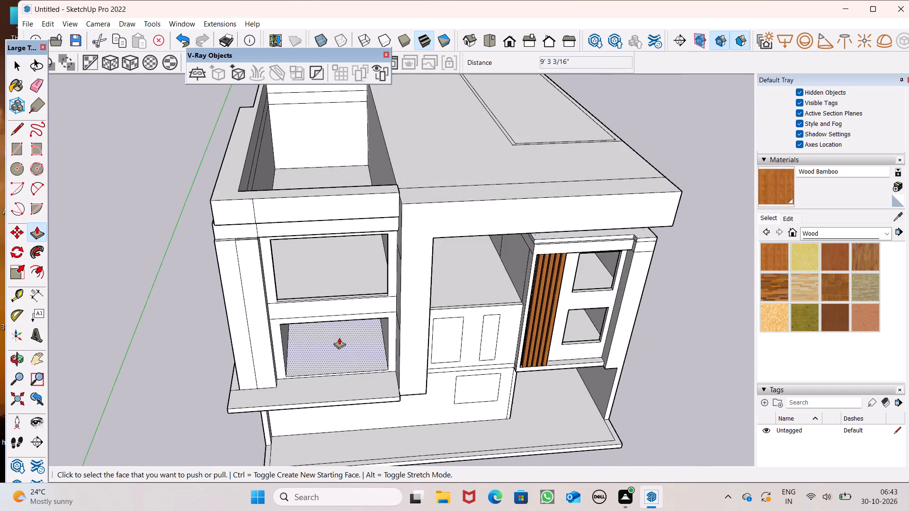
pyautogui.scroll(-8, 339, 337)
pyautogui.moveTo(348, 342); pyautogui.dragTo(297, 344, button='middle')
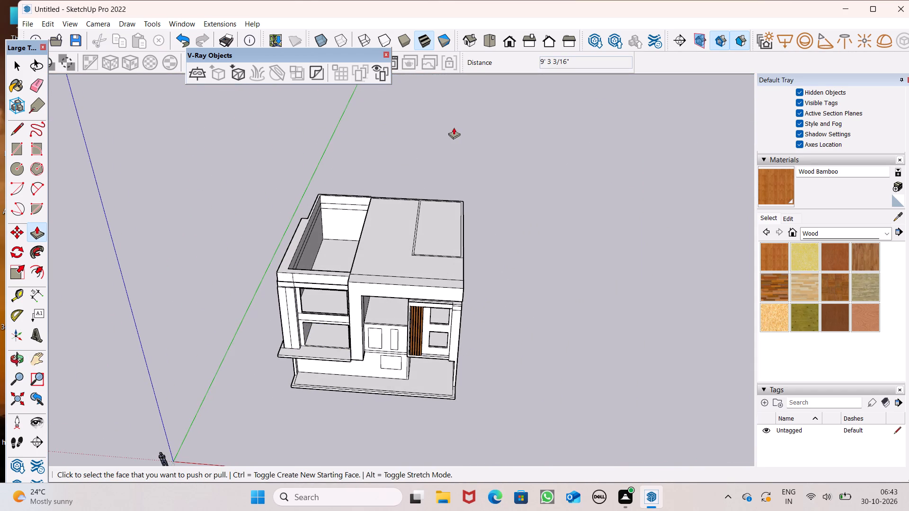
pyautogui.scroll(-3, 266, 286)
pyautogui.moveTo(213, 359); pyautogui.dragTo(345, 274, button='middle')
pyautogui.scroll(8, 353, 297)
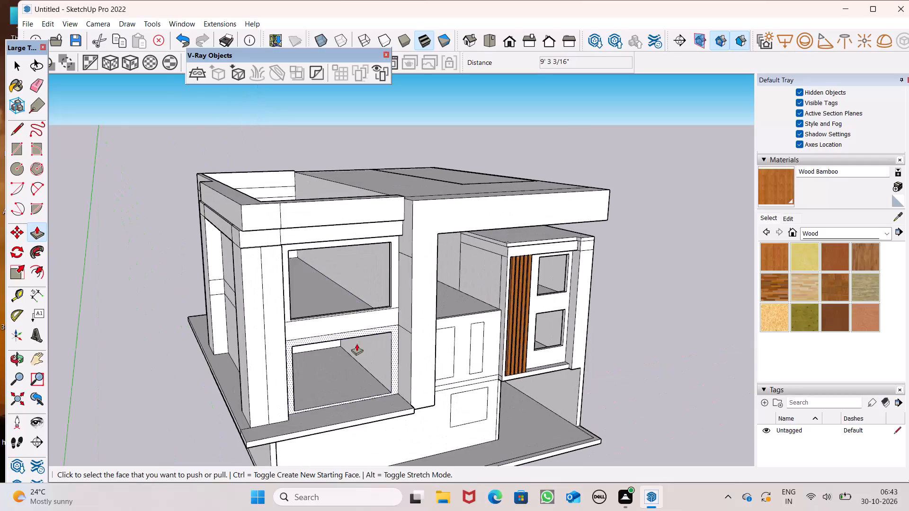
# Pull the upper window frame, the band below it and the lower window frame outward about 1' 1 13/16" each.
pyautogui.moveTo(356, 339); pyautogui.dragTo(191, 256, button='middle')
pyautogui.scroll(7, 192, 209)
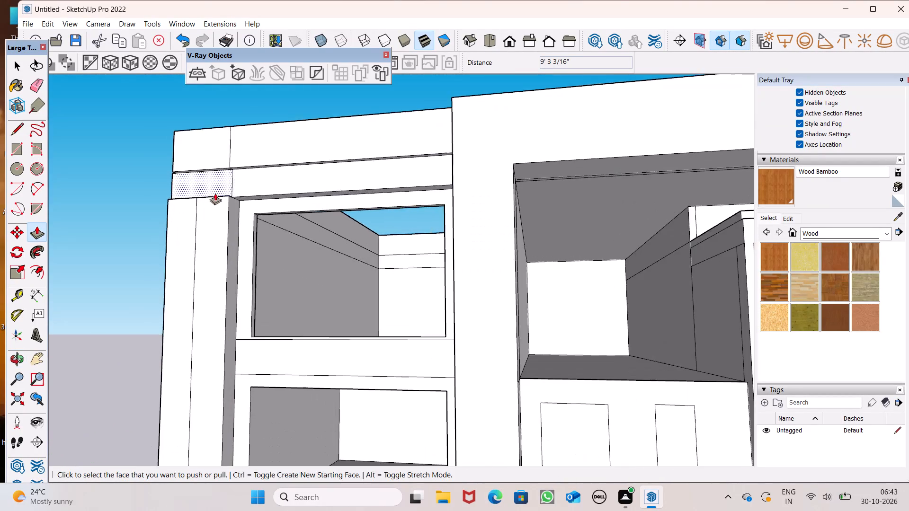
pyautogui.scroll(1, 249, 191)
pyautogui.moveTo(249, 190); pyautogui.dragTo(234, 314, button='middle')
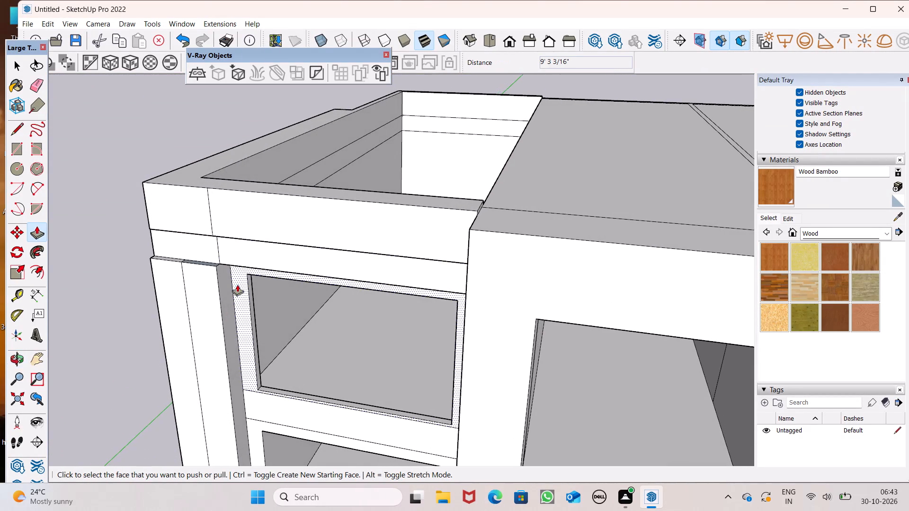
pyautogui.scroll(5, 236, 274)
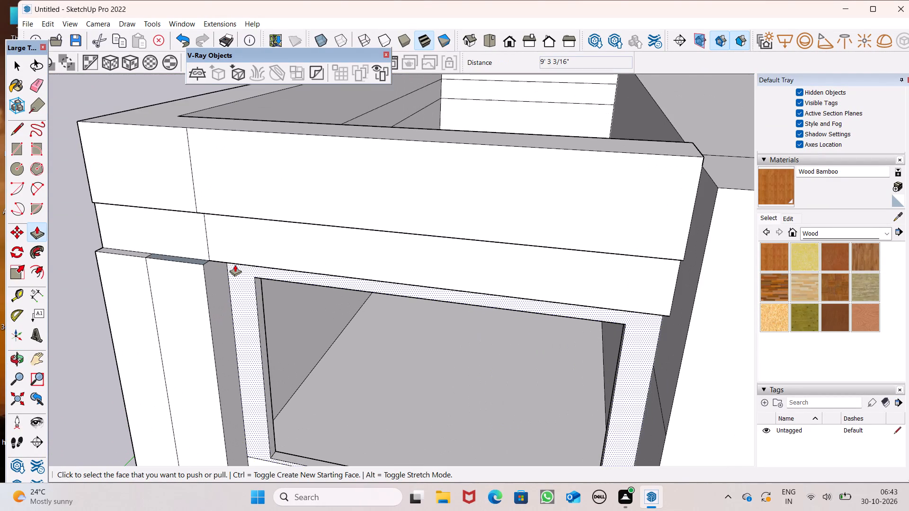
pyautogui.moveTo(243, 276); pyautogui.dragTo(231, 261)
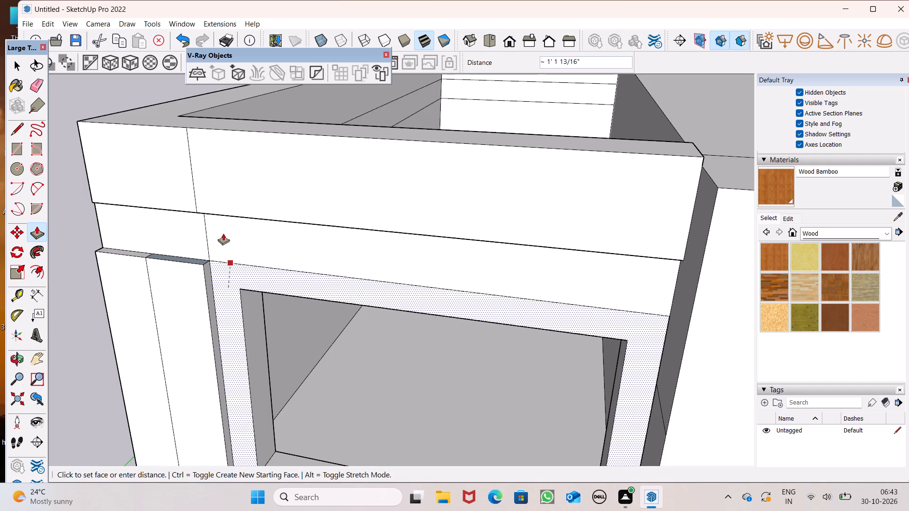
pyautogui.scroll(-5, 223, 228)
pyautogui.moveTo(266, 273); pyautogui.dragTo(341, 199, button='middle')
pyautogui.moveTo(337, 341); pyautogui.dragTo(332, 314)
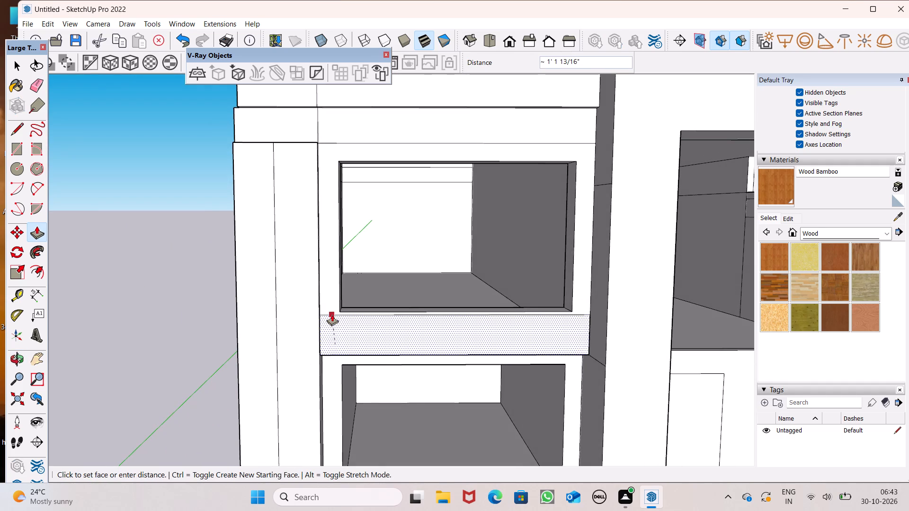
pyautogui.moveTo(332, 314); pyautogui.dragTo(330, 308)
pyautogui.moveTo(343, 364); pyautogui.dragTo(330, 356)
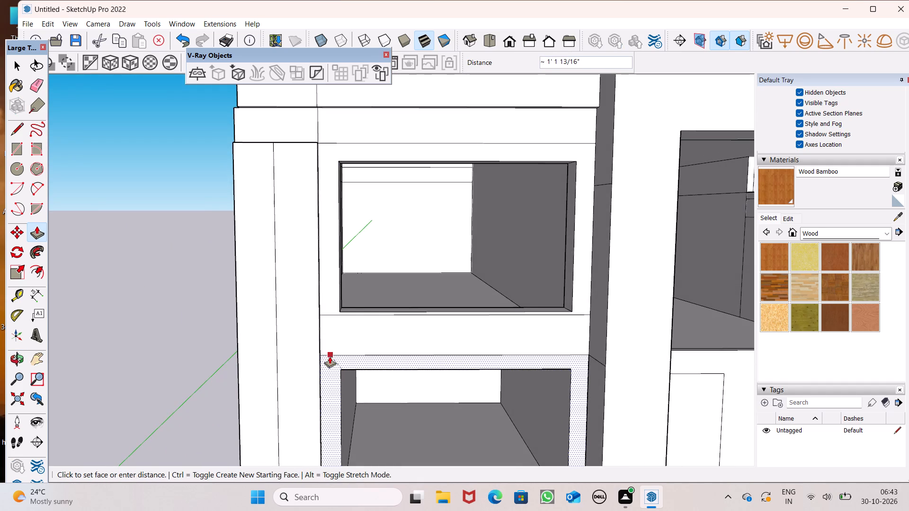
pyautogui.moveTo(330, 356); pyautogui.dragTo(330, 342)
# Draw a window rectangle about 20' 6 7/8" by 9' 1 15/16" on the upper recessed panel of the house's side wall.
pyautogui.scroll(-11, 356, 285)
pyautogui.moveTo(378, 280); pyautogui.dragTo(529, 360, button='middle')
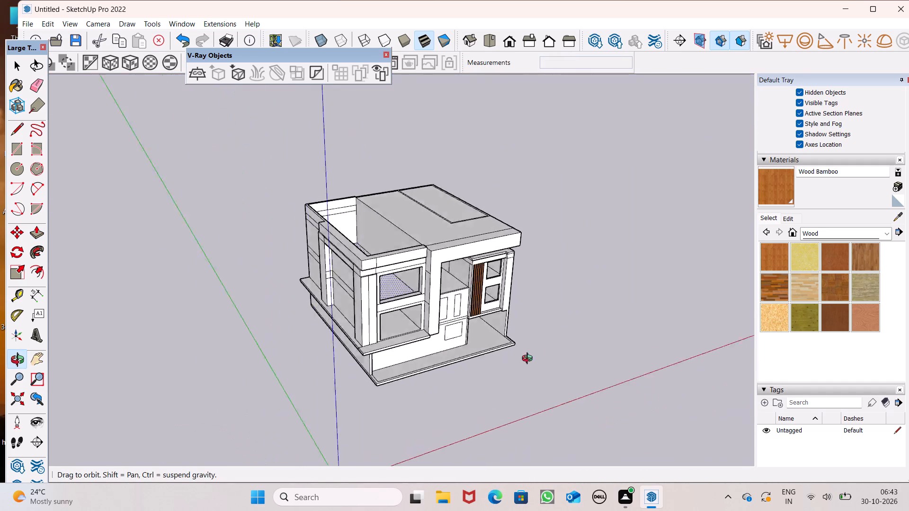
pyautogui.moveTo(529, 360); pyautogui.dragTo(734, 340, button='middle')
pyautogui.moveTo(448, 335); pyautogui.dragTo(444, 377, button='middle')
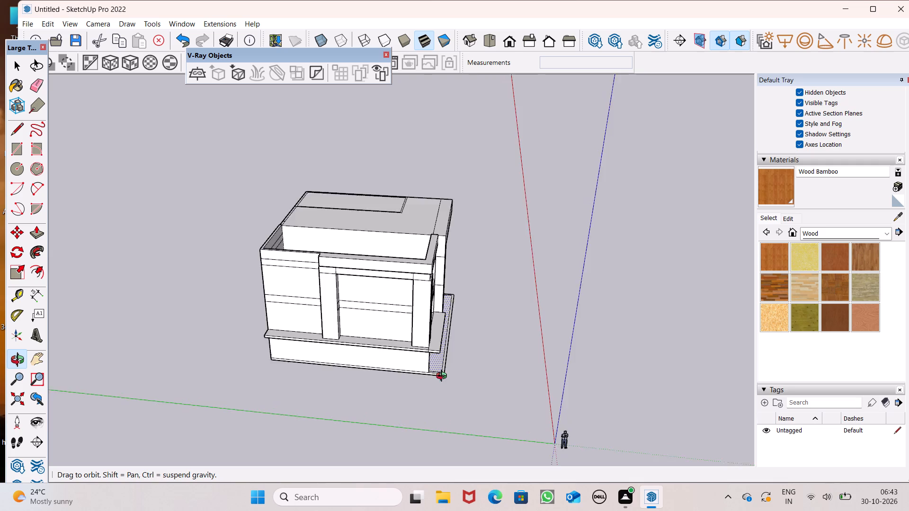
pyautogui.moveTo(444, 377); pyautogui.dragTo(479, 288, button='middle')
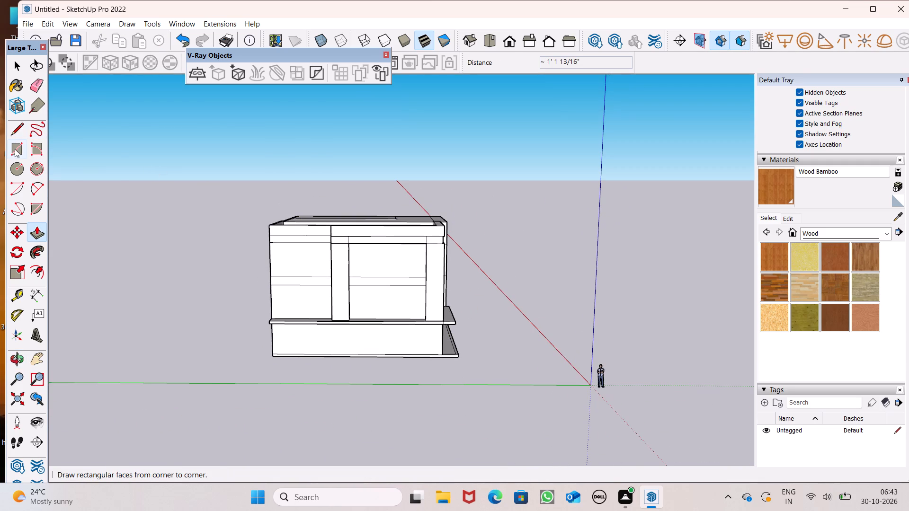
pyautogui.moveTo(18, 143); pyautogui.dragTo(23, 144)
pyautogui.moveTo(347, 254); pyautogui.dragTo(349, 185, button='middle')
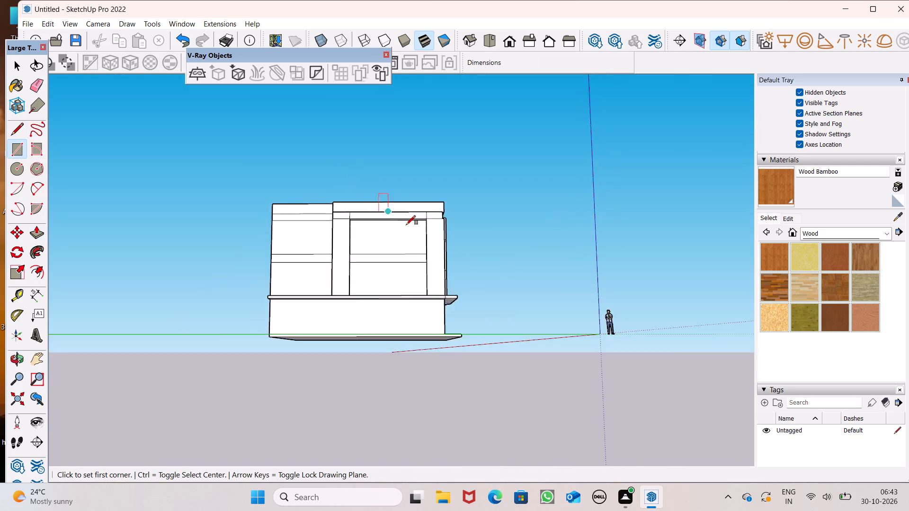
pyautogui.scroll(8, 410, 228)
pyautogui.scroll(7, 357, 220)
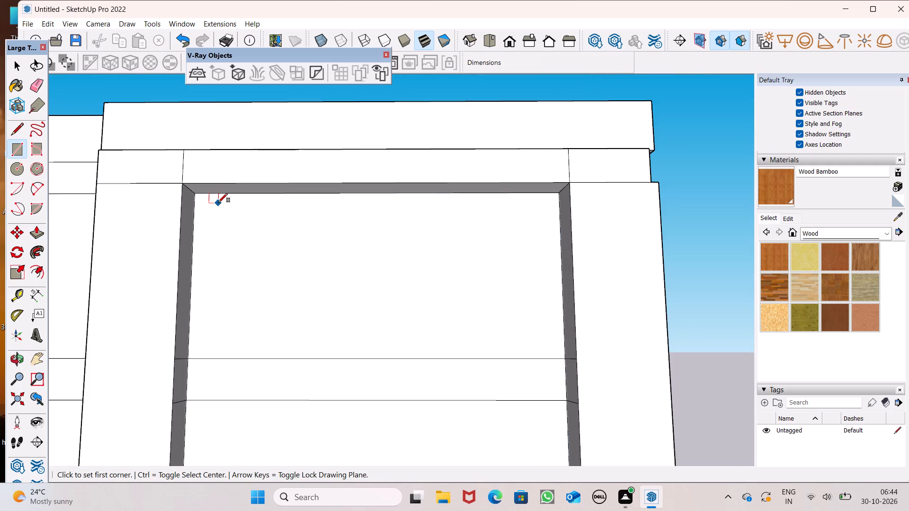
pyautogui.click(210, 203)
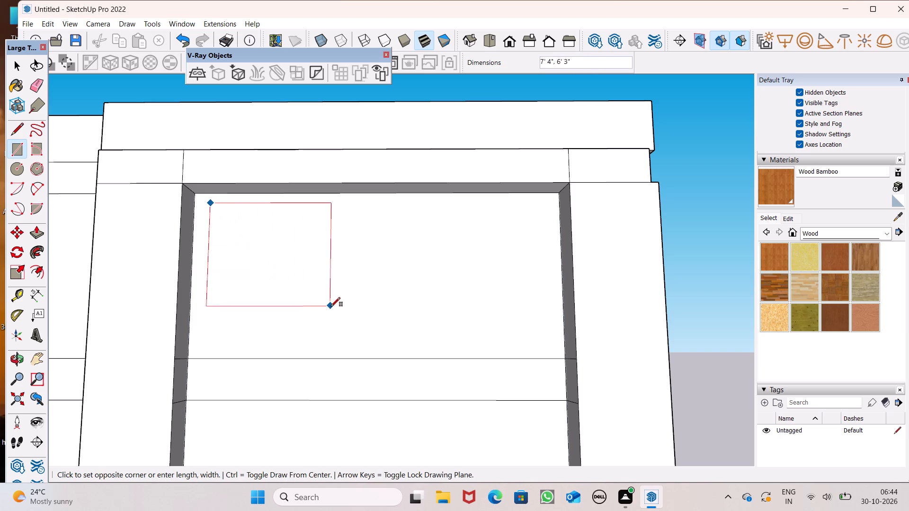
pyautogui.click(553, 353)
pyautogui.scroll(-5, 275, 211)
pyautogui.scroll(-2, 269, 160)
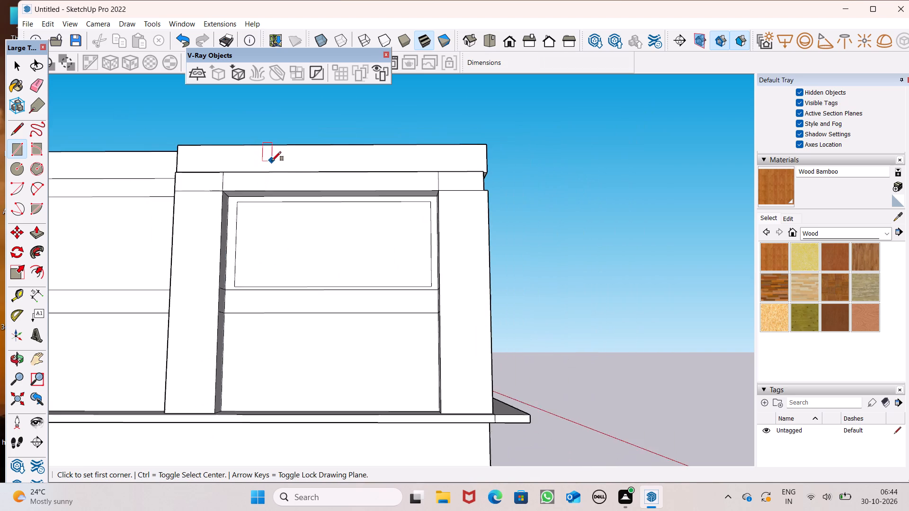
pyautogui.scroll(-1, 272, 161)
# Copy the side wall's upper window rectangle about 12' 5 15/16" down onto the lower panel, and clear the selection.
pyautogui.press('space')
pyautogui.scroll(-2, 291, 206)
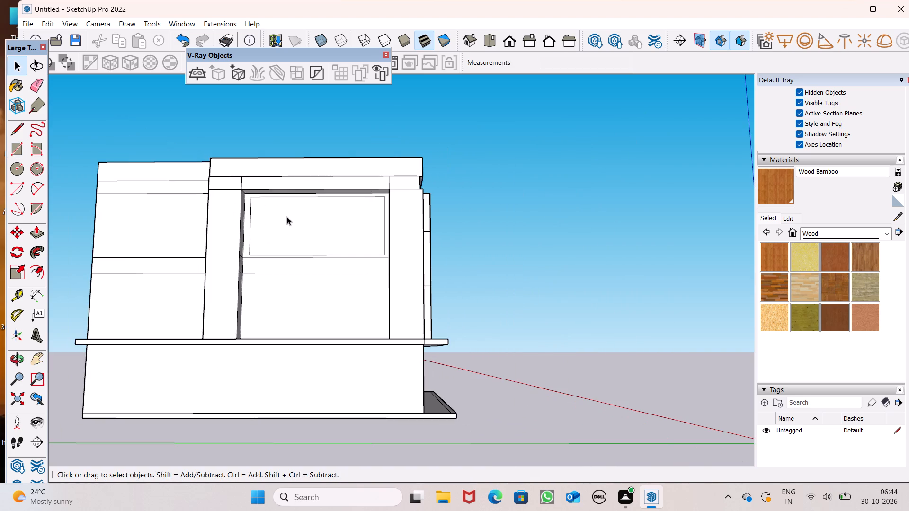
pyautogui.doubleClick(287, 217)
pyautogui.press('m')
pyautogui.press('Return')
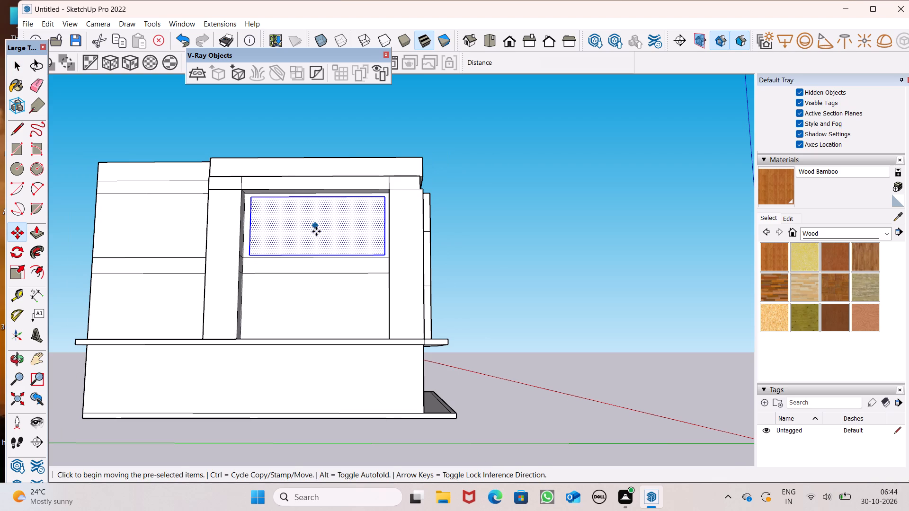
pyautogui.moveTo(316, 231); pyautogui.dragTo(311, 313)
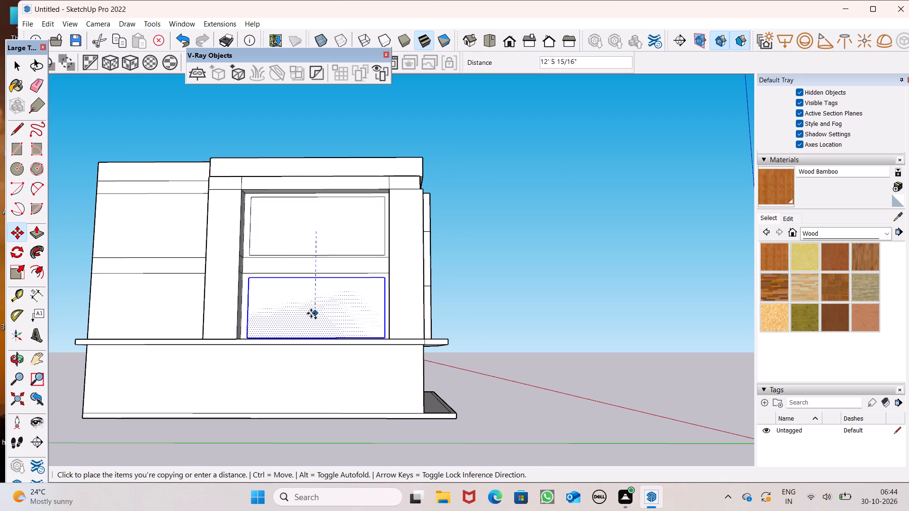
pyautogui.moveTo(311, 313); pyautogui.dragTo(310, 313)
pyautogui.moveTo(336, 279); pyautogui.dragTo(349, 364, button='middle')
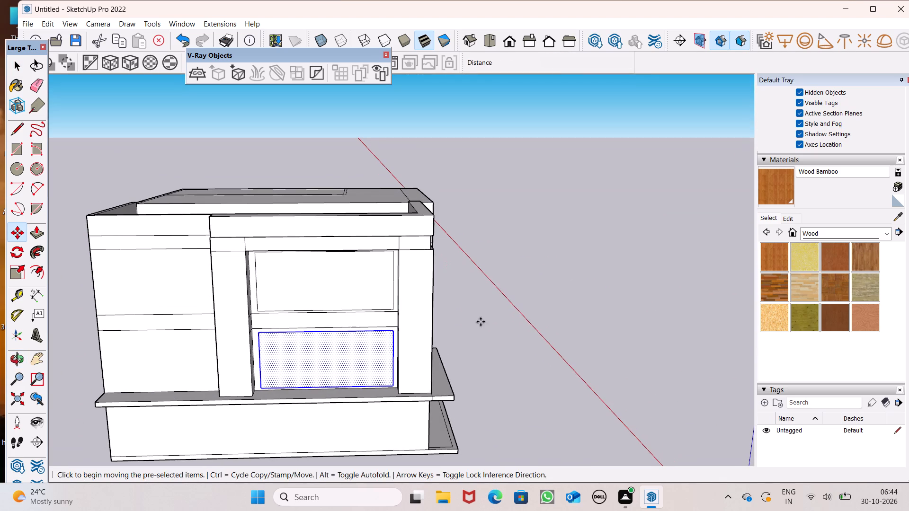
pyautogui.press('space')
pyautogui.click(520, 309)
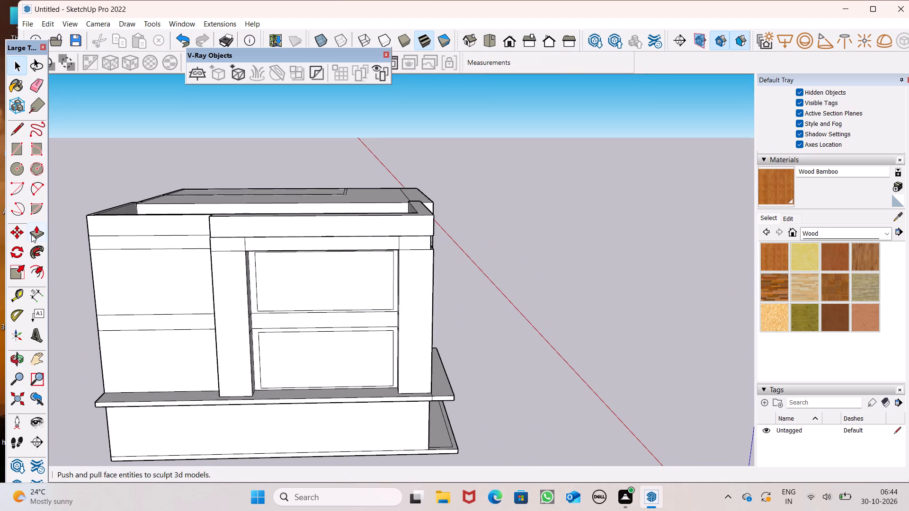
# Push the side wall's upper window rectangle inward 9" to open it.
pyautogui.click(31, 234)
pyautogui.moveTo(272, 303); pyautogui.dragTo(288, 297)
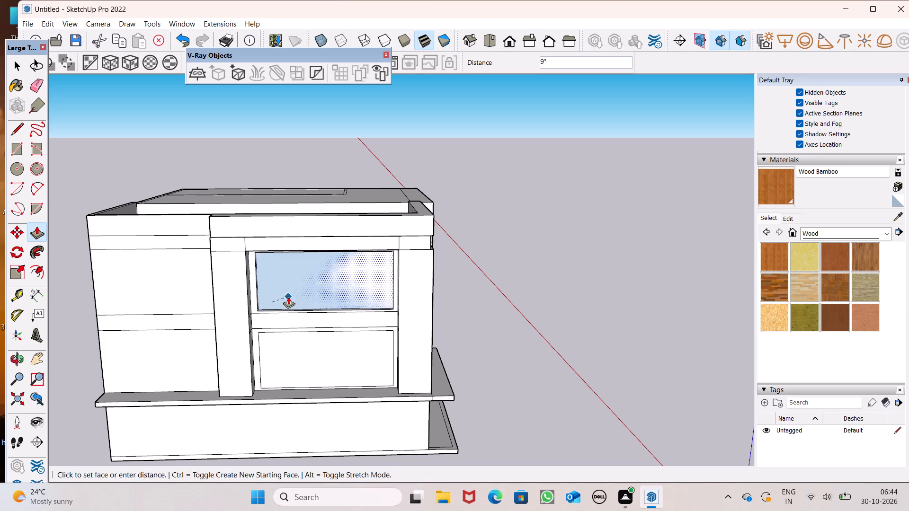
pyautogui.moveTo(288, 297); pyautogui.dragTo(302, 294)
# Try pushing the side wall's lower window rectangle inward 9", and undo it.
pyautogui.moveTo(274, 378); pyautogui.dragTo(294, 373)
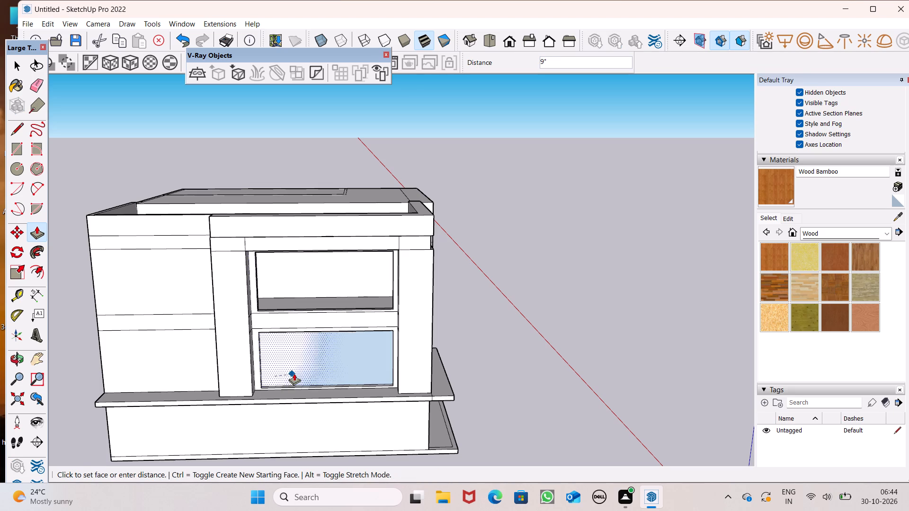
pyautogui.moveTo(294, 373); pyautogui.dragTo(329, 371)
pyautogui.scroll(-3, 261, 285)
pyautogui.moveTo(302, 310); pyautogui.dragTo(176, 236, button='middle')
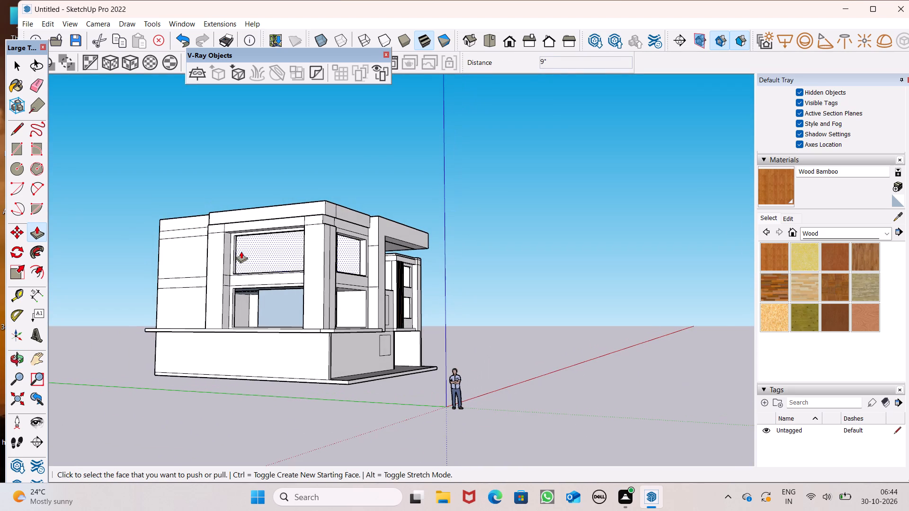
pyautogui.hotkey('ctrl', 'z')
# Push the side wall's lower window rectangle inward 9" to cut the opening.
pyautogui.moveTo(230, 352); pyautogui.dragTo(277, 365, button='middle')
pyautogui.scroll(7, 252, 338)
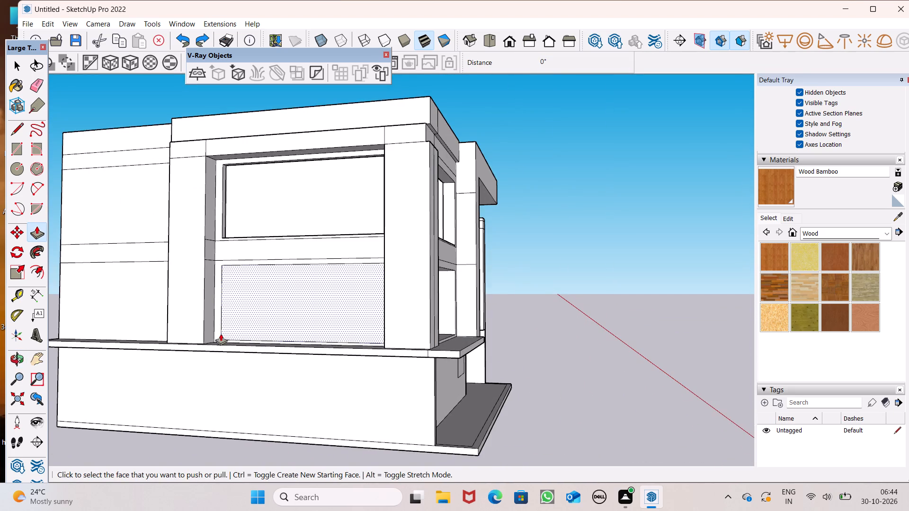
pyautogui.moveTo(221, 333); pyautogui.dragTo(239, 323)
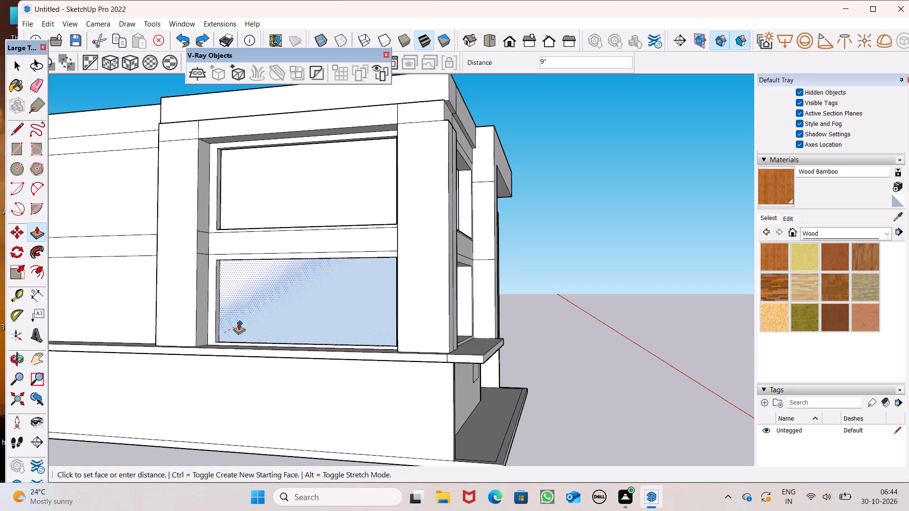
pyautogui.moveTo(239, 323); pyautogui.dragTo(236, 322)
# Adjust the depth of the front lower window opening with two Push/Pull moves on its back face.
pyautogui.moveTo(282, 326); pyautogui.dragTo(118, 277, button='middle')
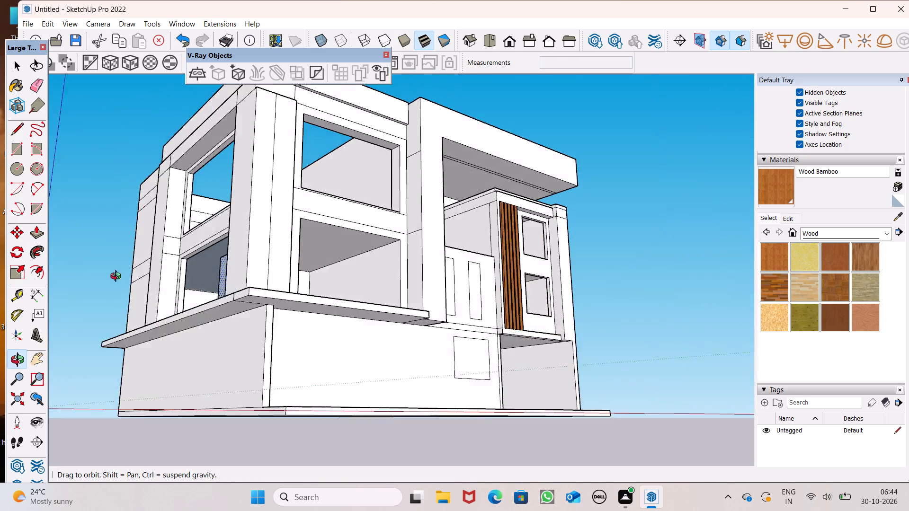
pyautogui.moveTo(118, 277); pyautogui.dragTo(369, 271, button='middle')
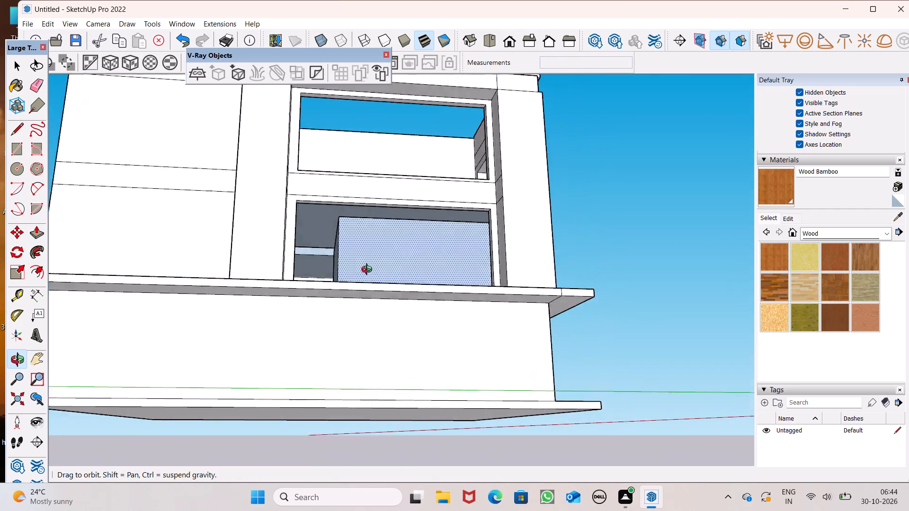
pyautogui.moveTo(369, 271); pyautogui.dragTo(182, 321, button='middle')
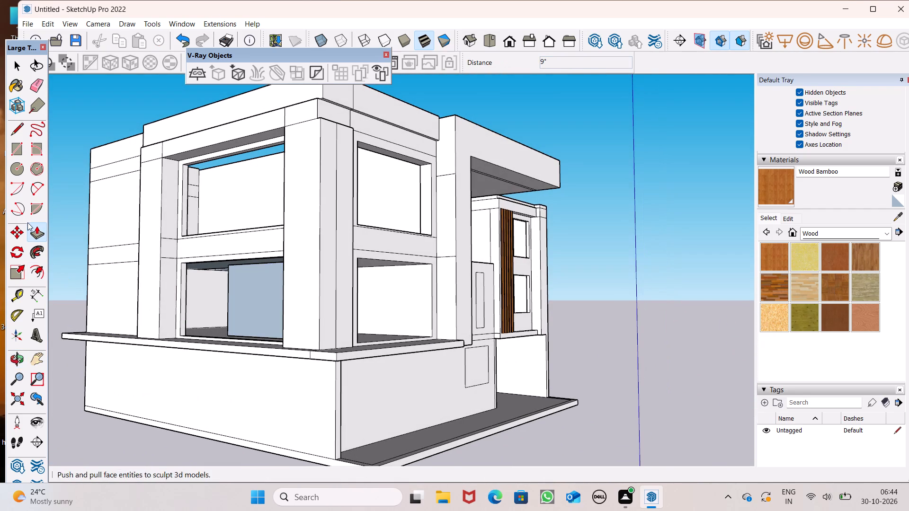
pyautogui.click(31, 230)
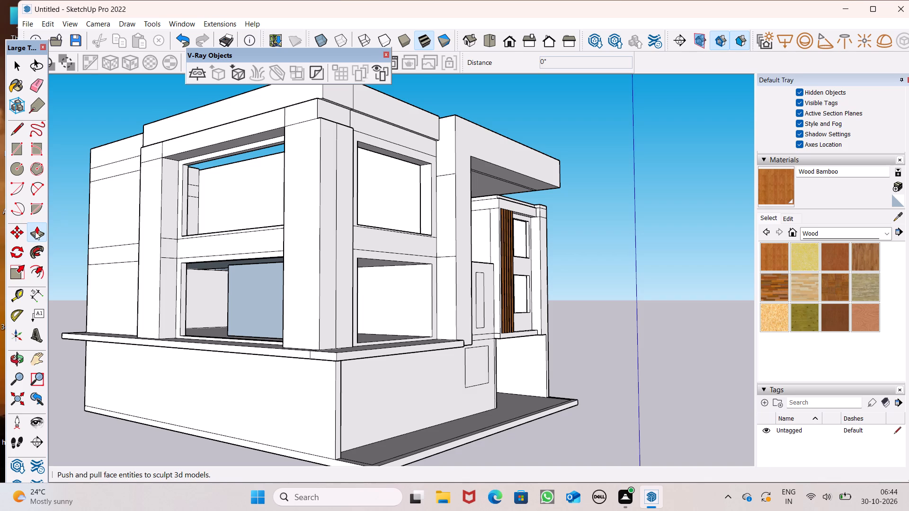
pyautogui.scroll(1, 343, 312)
pyautogui.moveTo(341, 310); pyautogui.dragTo(223, 314, button='middle')
pyautogui.scroll(1, 223, 313)
pyautogui.moveTo(292, 303); pyautogui.dragTo(267, 280)
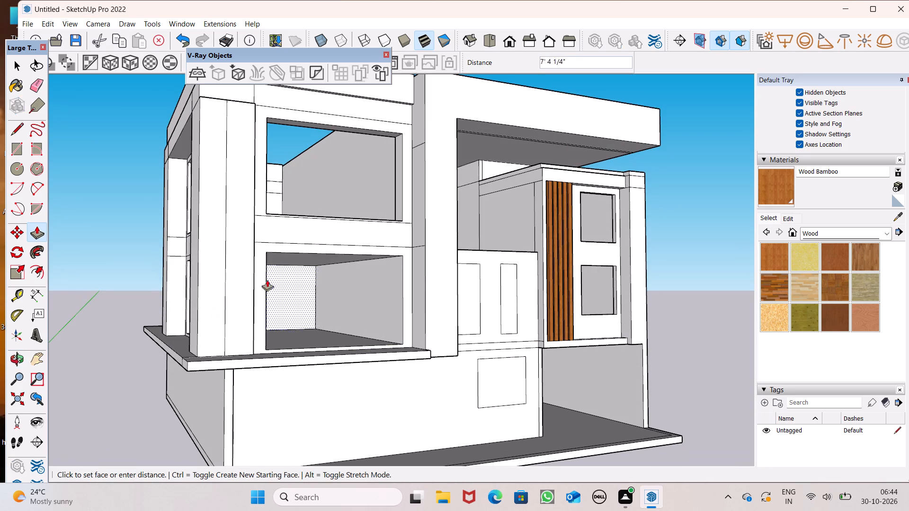
pyautogui.moveTo(267, 280); pyautogui.dragTo(303, 286)
pyautogui.moveTo(347, 316); pyautogui.dragTo(341, 320, button='middle')
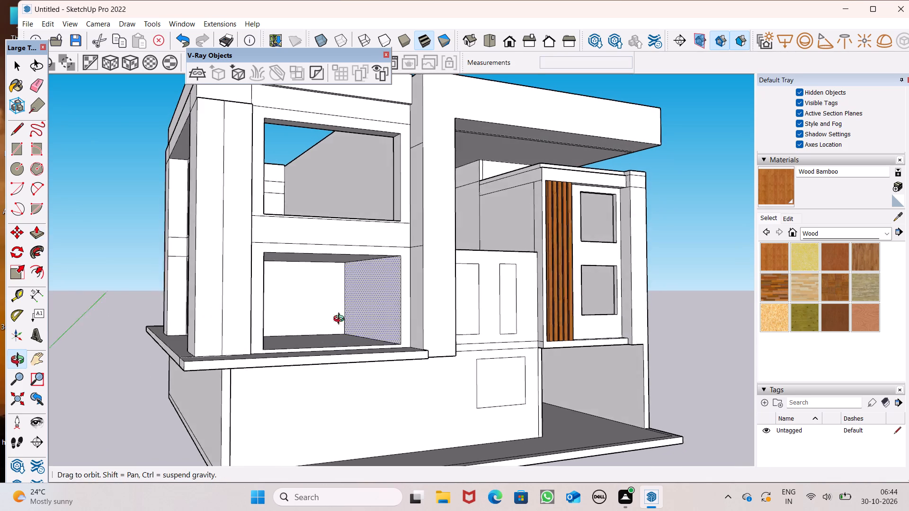
pyautogui.moveTo(341, 320); pyautogui.dragTo(241, 356, button='middle')
pyautogui.scroll(1, 250, 363)
pyautogui.moveTo(254, 318); pyautogui.dragTo(276, 309)
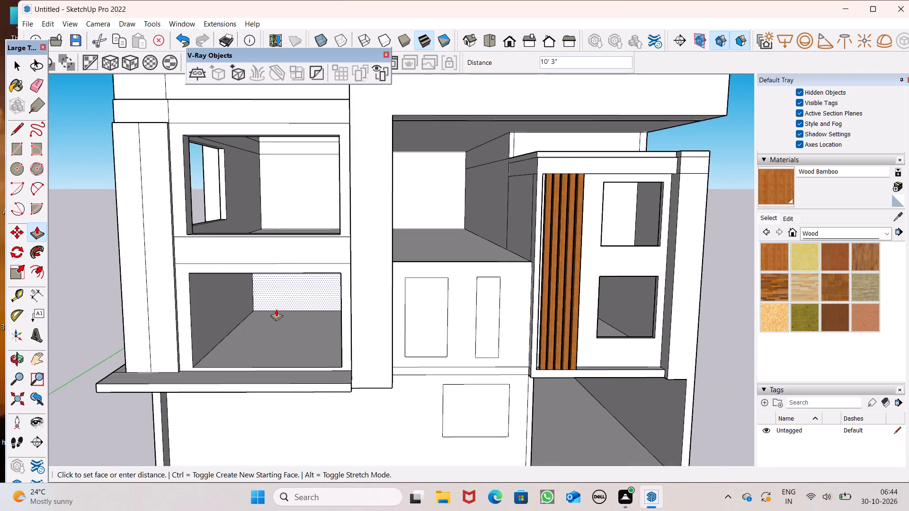
pyautogui.moveTo(276, 309); pyautogui.dragTo(276, 313)
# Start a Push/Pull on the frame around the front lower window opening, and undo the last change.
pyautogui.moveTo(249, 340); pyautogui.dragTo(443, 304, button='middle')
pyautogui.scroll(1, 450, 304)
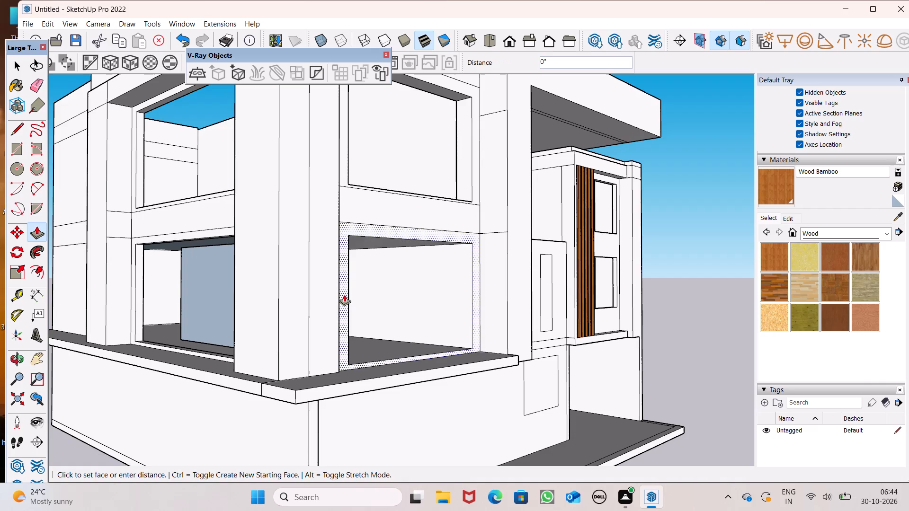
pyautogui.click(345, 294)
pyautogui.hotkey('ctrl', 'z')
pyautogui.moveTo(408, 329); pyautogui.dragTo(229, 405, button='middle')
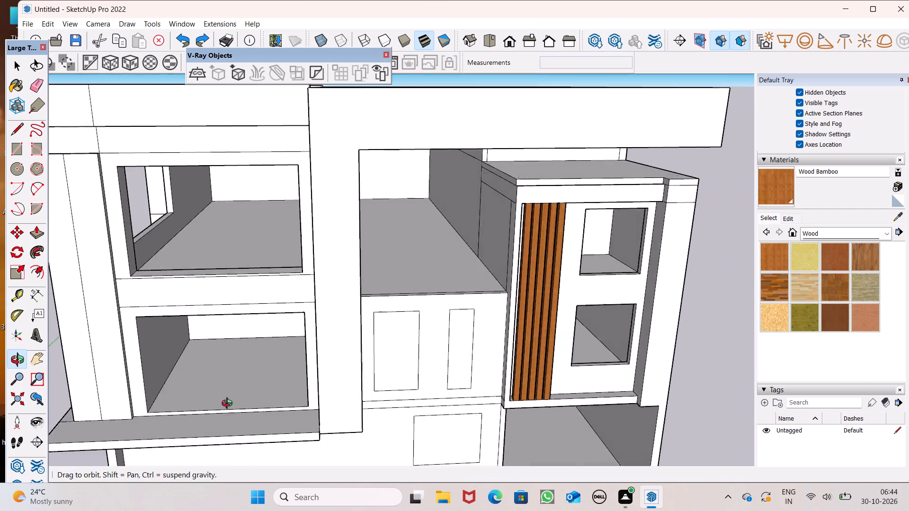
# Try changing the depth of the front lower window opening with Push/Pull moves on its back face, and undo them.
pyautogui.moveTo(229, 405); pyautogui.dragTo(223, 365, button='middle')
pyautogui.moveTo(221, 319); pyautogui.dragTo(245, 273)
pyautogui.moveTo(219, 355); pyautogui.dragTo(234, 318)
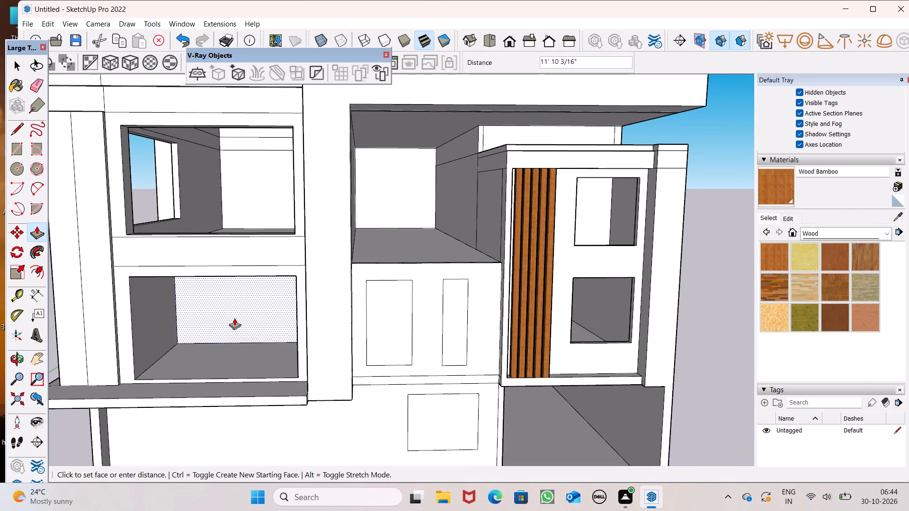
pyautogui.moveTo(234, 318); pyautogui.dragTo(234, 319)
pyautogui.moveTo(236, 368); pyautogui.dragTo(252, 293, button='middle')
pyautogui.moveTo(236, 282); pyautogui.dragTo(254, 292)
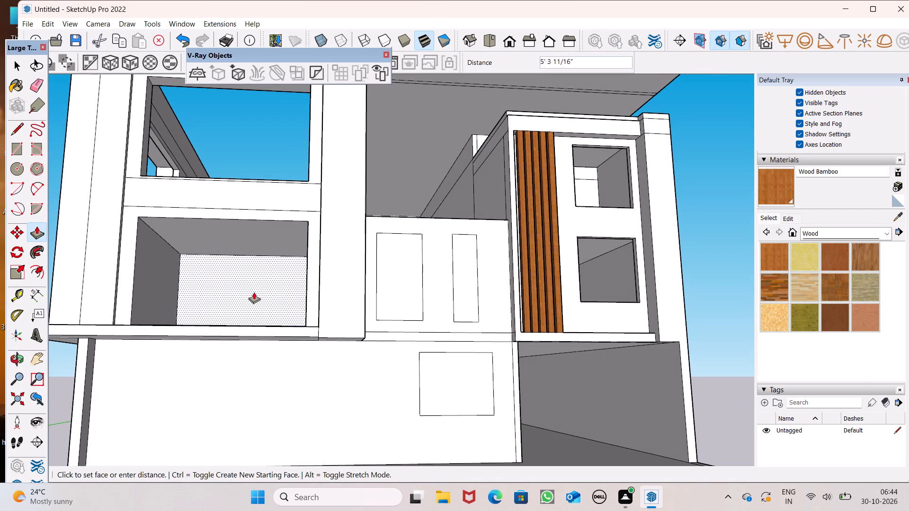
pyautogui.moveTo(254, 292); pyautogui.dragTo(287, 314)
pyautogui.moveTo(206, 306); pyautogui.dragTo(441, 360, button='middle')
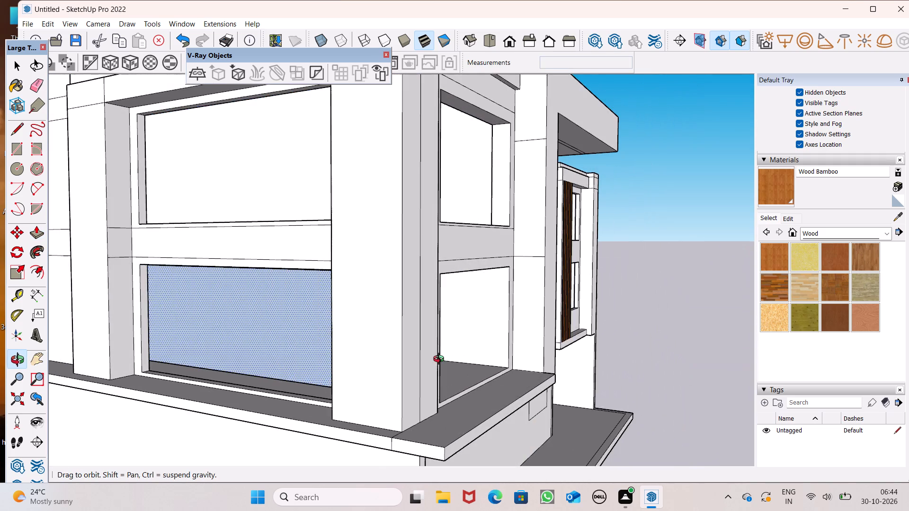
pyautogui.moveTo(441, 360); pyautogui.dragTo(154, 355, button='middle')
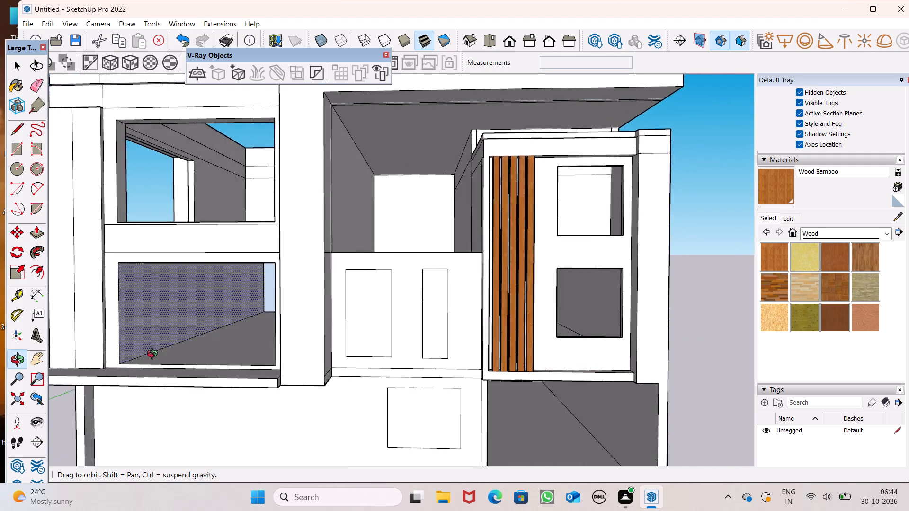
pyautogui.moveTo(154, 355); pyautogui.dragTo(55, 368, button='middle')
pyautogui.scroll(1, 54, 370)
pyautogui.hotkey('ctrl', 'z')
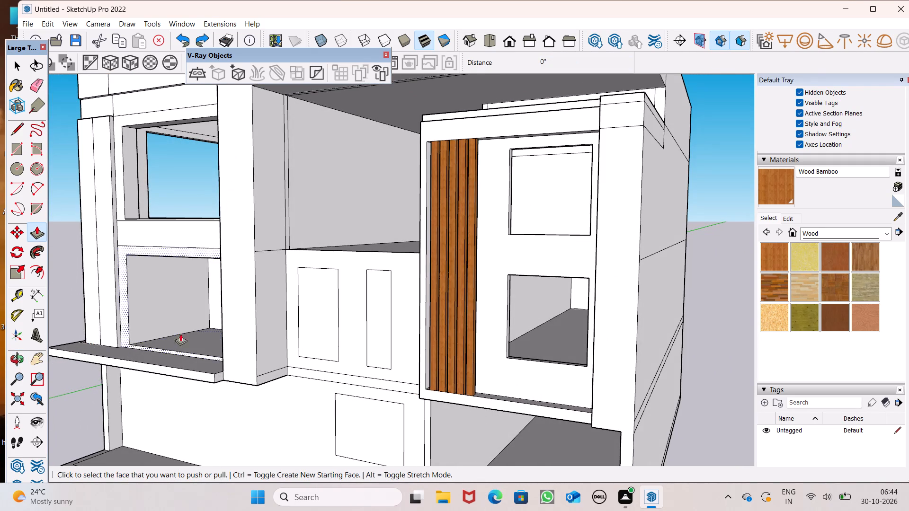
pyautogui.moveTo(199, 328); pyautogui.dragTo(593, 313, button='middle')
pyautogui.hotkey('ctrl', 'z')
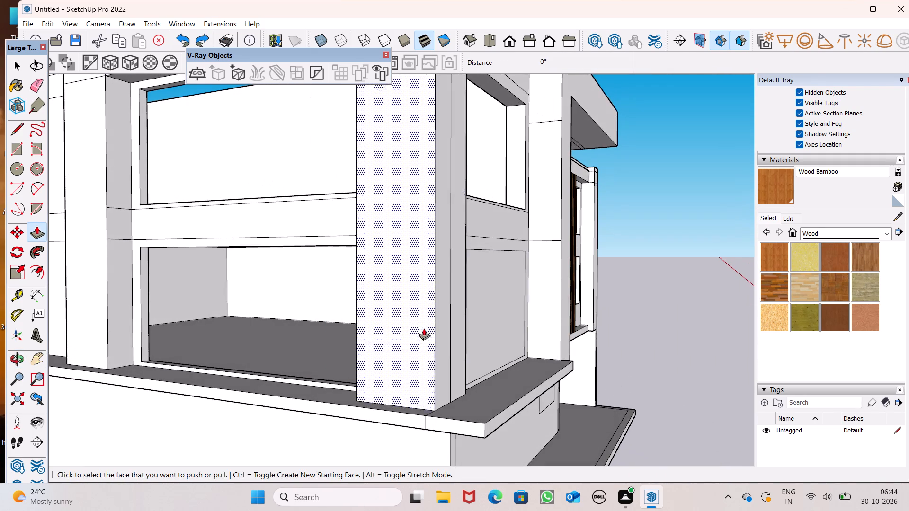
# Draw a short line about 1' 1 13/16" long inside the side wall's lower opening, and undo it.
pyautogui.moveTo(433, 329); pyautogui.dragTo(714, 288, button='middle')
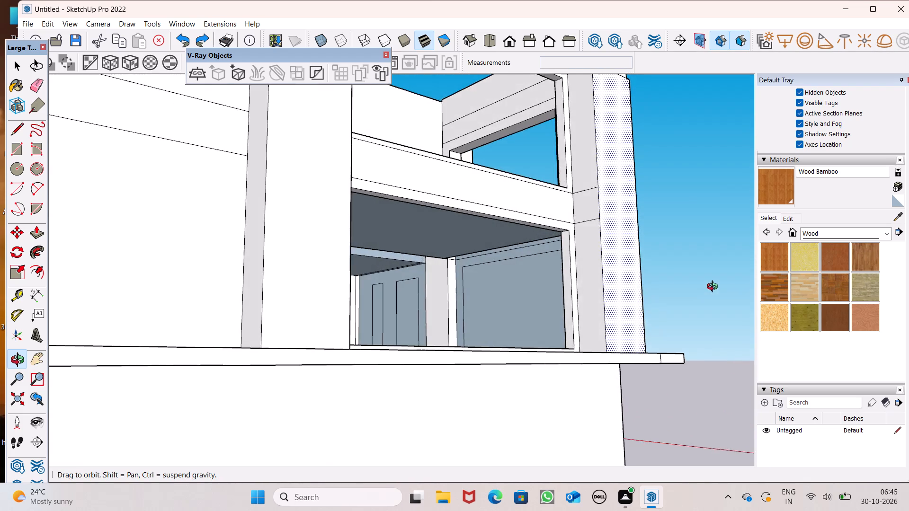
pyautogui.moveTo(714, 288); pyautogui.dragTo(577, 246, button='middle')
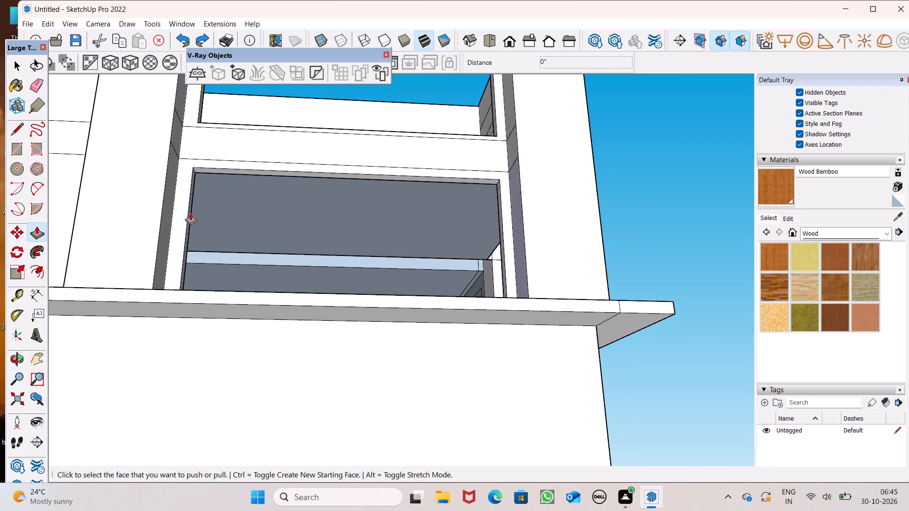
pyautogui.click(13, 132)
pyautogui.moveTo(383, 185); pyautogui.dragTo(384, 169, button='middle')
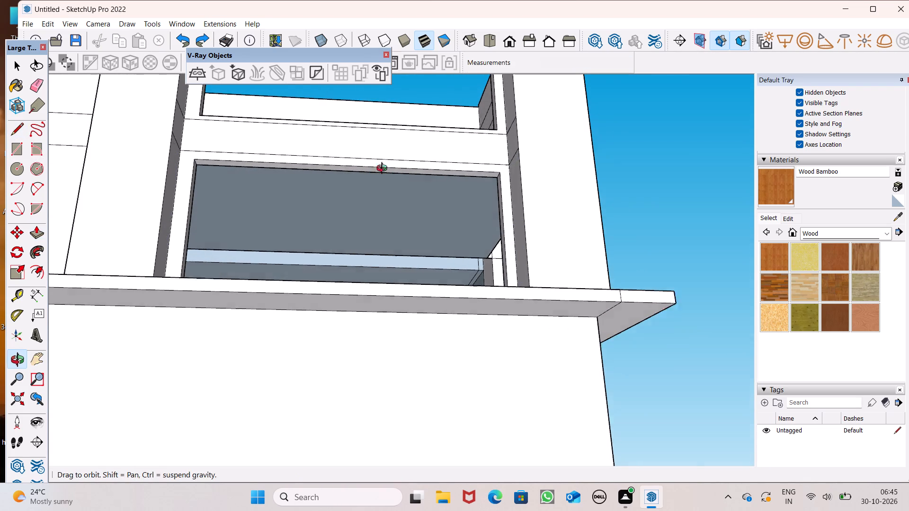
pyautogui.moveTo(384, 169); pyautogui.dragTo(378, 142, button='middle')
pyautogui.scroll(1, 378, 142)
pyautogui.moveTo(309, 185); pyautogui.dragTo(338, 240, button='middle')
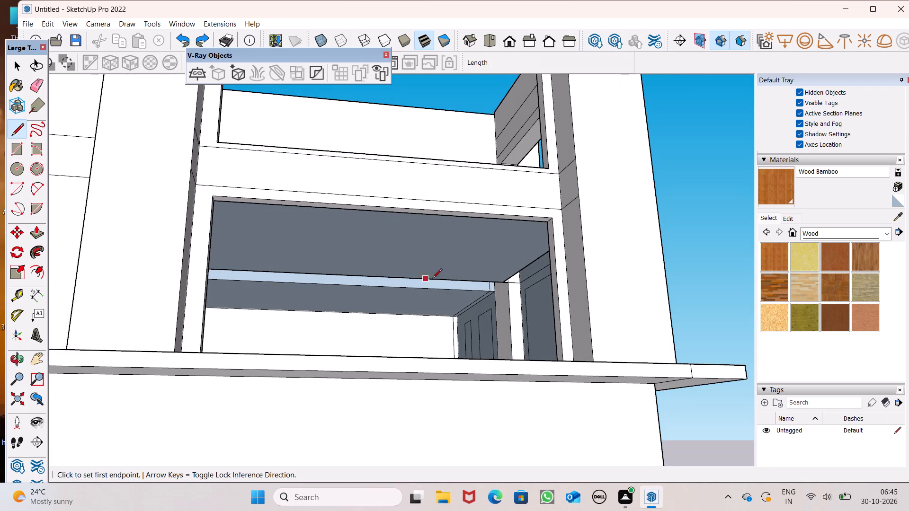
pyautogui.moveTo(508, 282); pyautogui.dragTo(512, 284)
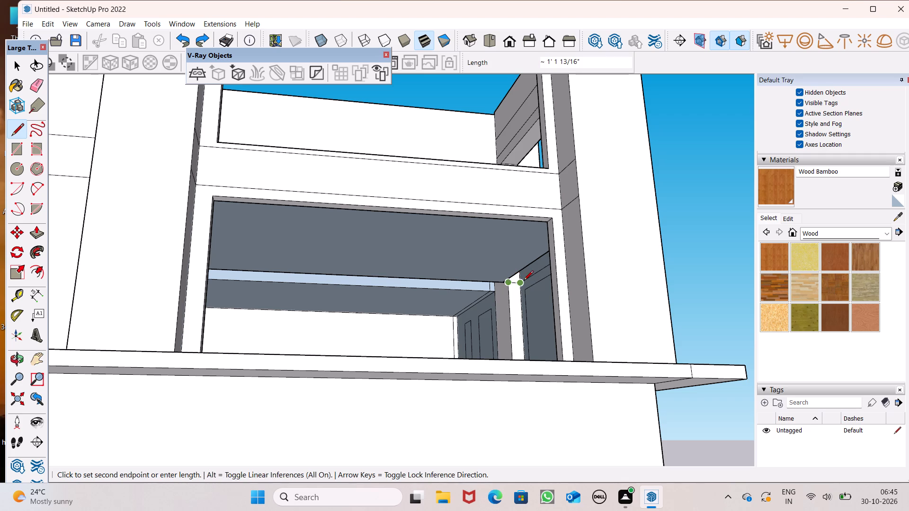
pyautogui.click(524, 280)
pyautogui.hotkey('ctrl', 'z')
# Undo the Push/Pull edits that opened the side wall's lower and upper windows.
pyautogui.hotkey('ctrl', 'z')
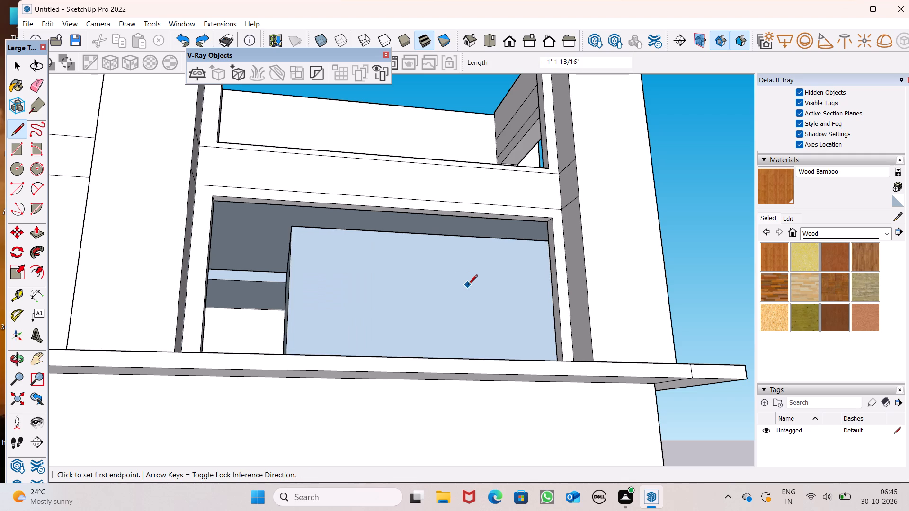
pyautogui.hotkey('ctrl', 'z')
pyautogui.moveTo(530, 272); pyautogui.dragTo(45, 362, button='middle')
pyautogui.scroll(1, 45, 362)
pyautogui.scroll(-3, 451, 283)
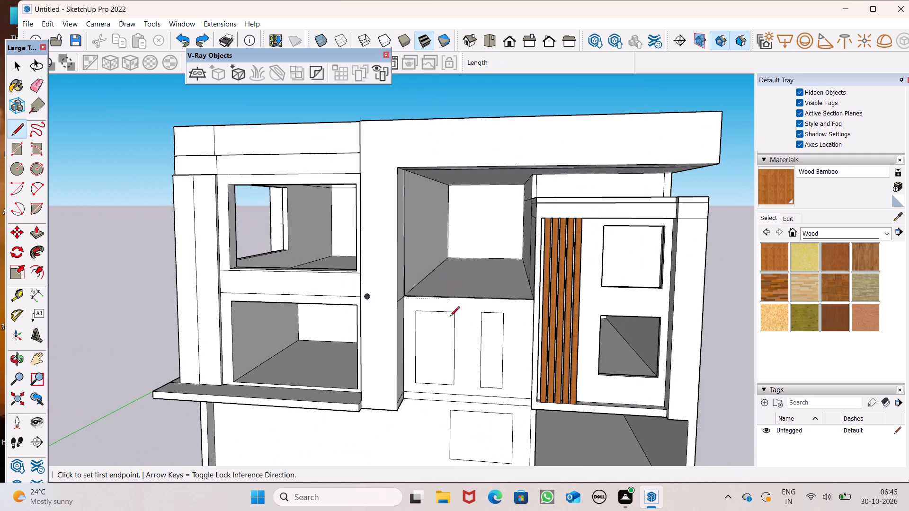
pyautogui.hotkey('ctrl', 'z')
pyautogui.hotkey('ctrl', 'z')
pyautogui.hotkey('ctrl', 'z')
pyautogui.press('z')
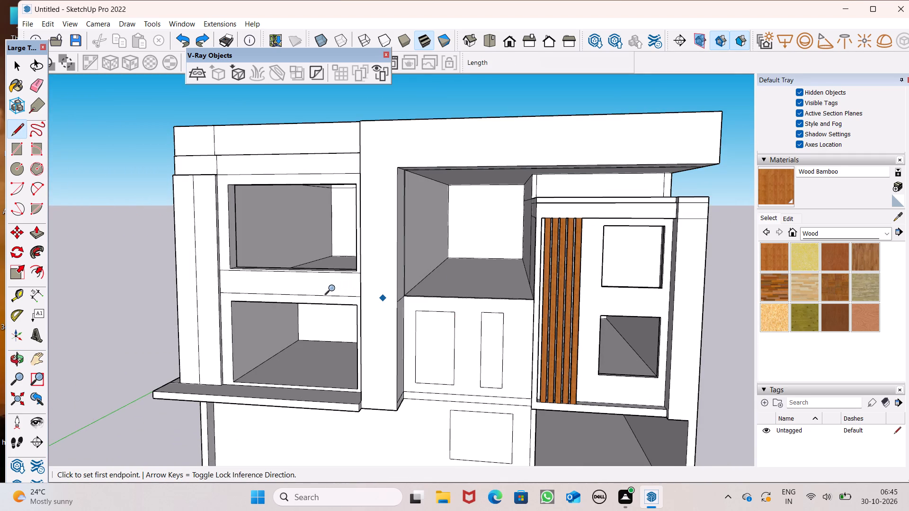
# Undo the upper and lower front window openings, back to plain rectangles on the wall.
pyautogui.moveTo(331, 299); pyautogui.dragTo(500, 221, button='middle')
pyautogui.press('space')
pyautogui.scroll(1, 421, 282)
pyautogui.moveTo(421, 282); pyautogui.dragTo(374, 304, button='middle')
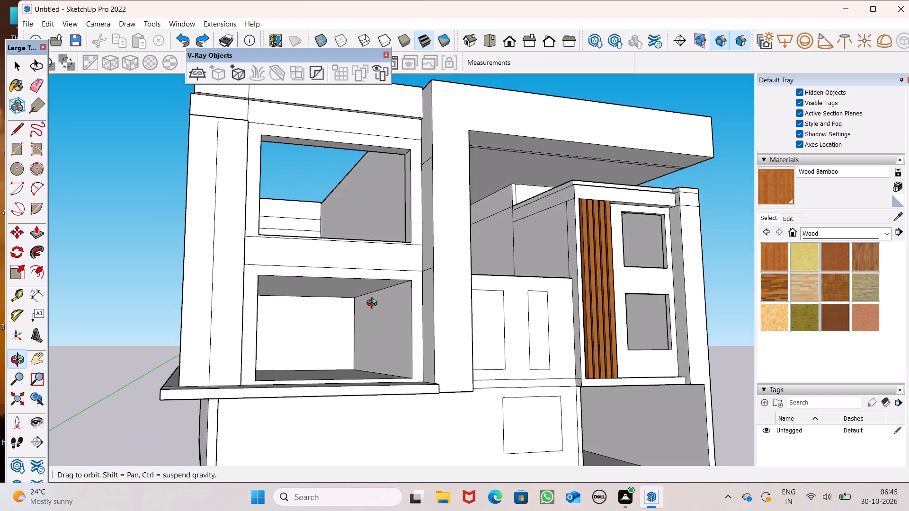
pyautogui.moveTo(374, 304); pyautogui.dragTo(304, 337, button='middle')
pyautogui.scroll(1, 303, 335)
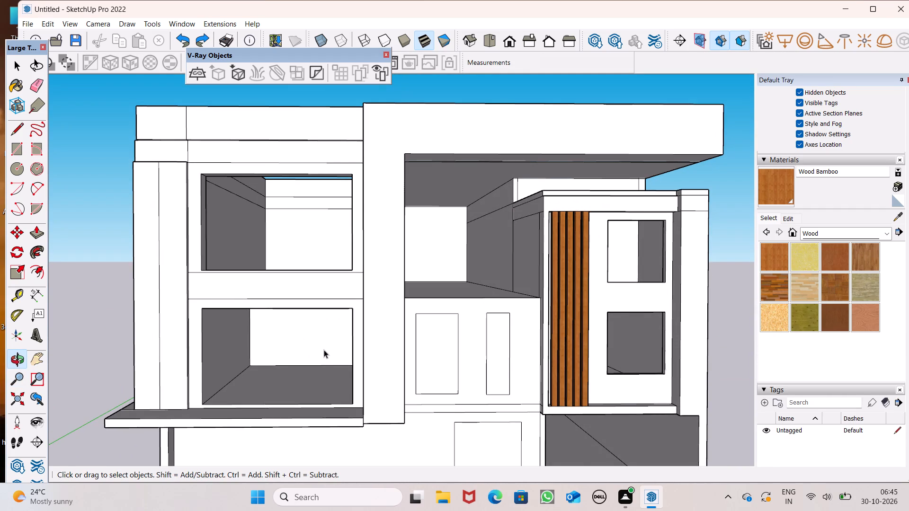
pyautogui.hotkey('ctrl', 'z')
pyautogui.hotkey('ctrl', 'z')
pyautogui.press('z')
pyautogui.hotkey('ctrl', 'z')
pyautogui.hotkey('ctrl', 'z')
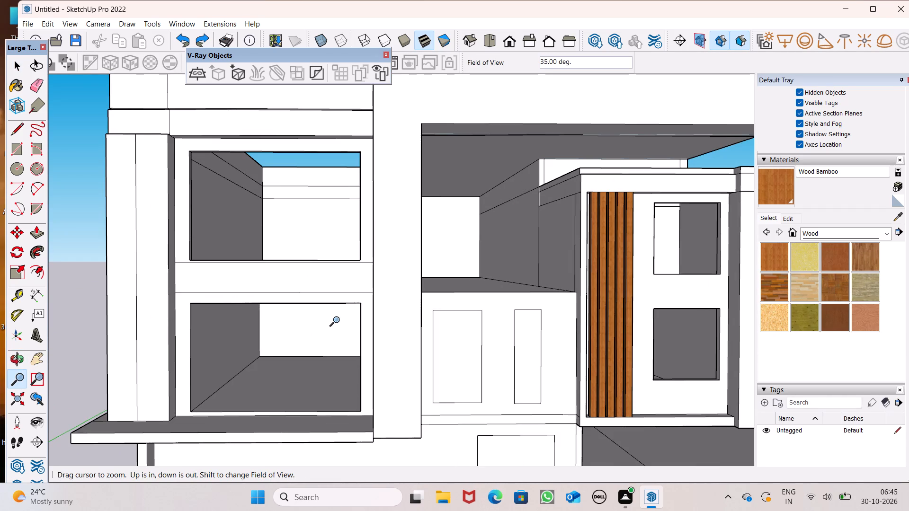
pyautogui.hotkey('ctrl', 'z')
pyautogui.hotkey('ctrl', 'z')
pyautogui.hotkey('ctrl', 'z')
pyautogui.hotkey('ctrl', 'z')
pyautogui.hotkey('ctrl', 'z')
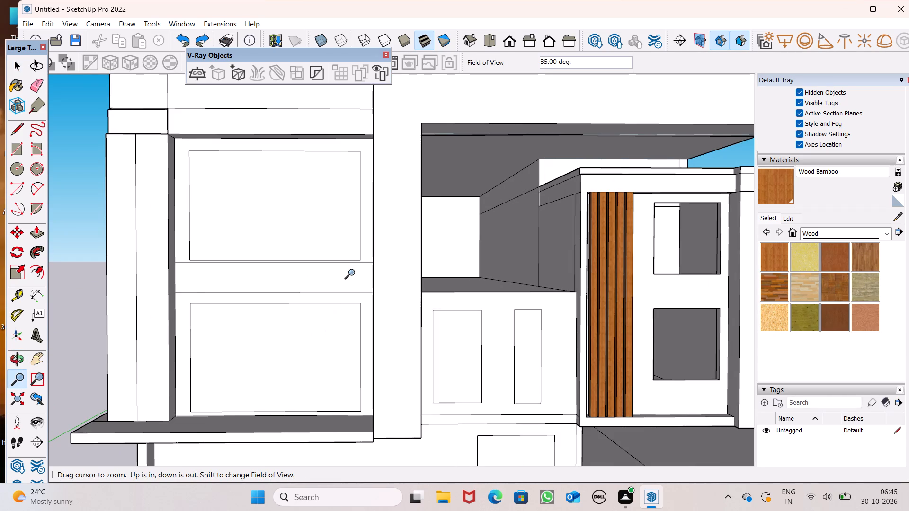
# Undo the earlier Push/Pull edits on the strip under the roof band and on the pillar tops.
pyautogui.hotkey('ctrl', 'z')
pyautogui.hotkey('ctrl', 'z')
pyautogui.hotkey('ctrl', 'z')
pyautogui.hotkey('ctrl', 'z')
pyautogui.hotkey('ctrl', 'z')
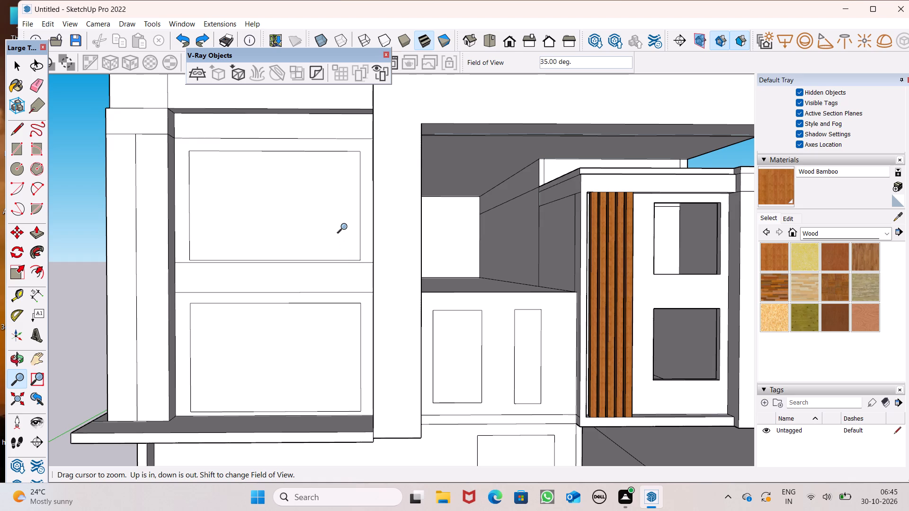
pyautogui.keyDown('ctrl'); pyautogui.scroll(-7, 315, 240); pyautogui.keyUp('ctrl')
pyautogui.hotkey('ctrl', 'z')
pyautogui.hotkey('ctrl', 'z')
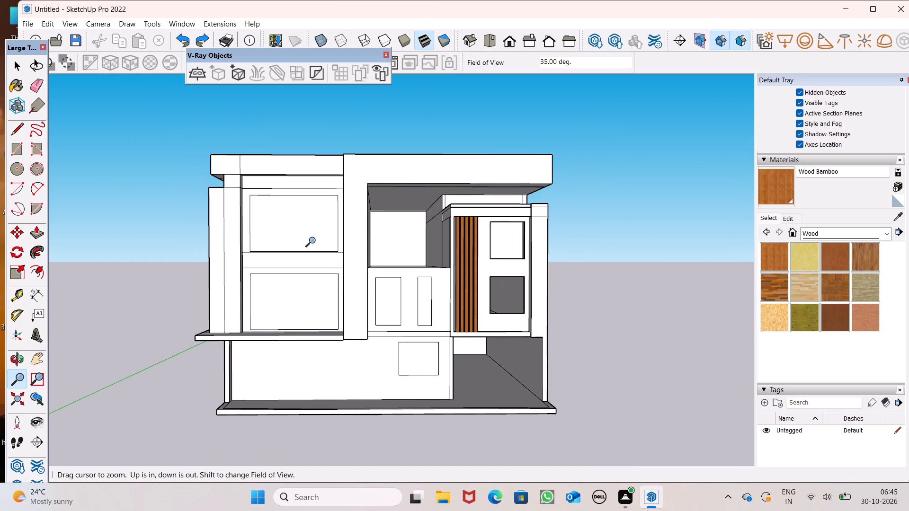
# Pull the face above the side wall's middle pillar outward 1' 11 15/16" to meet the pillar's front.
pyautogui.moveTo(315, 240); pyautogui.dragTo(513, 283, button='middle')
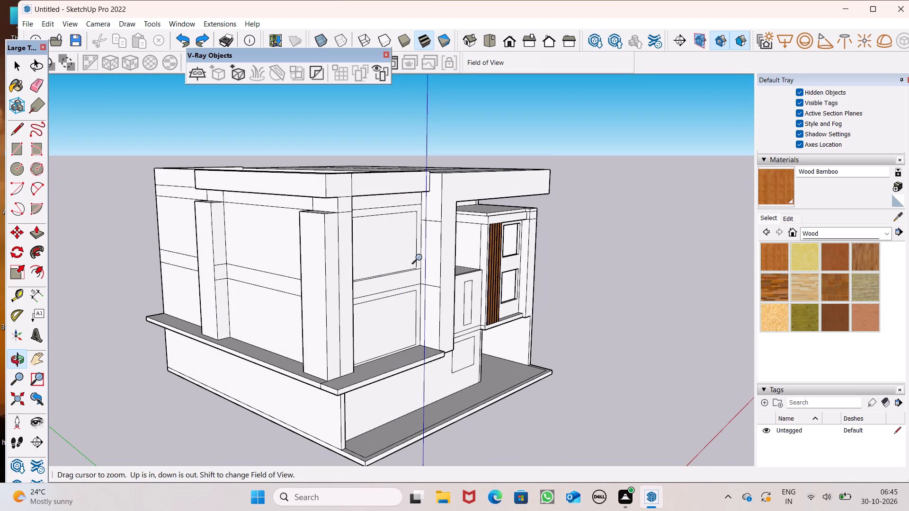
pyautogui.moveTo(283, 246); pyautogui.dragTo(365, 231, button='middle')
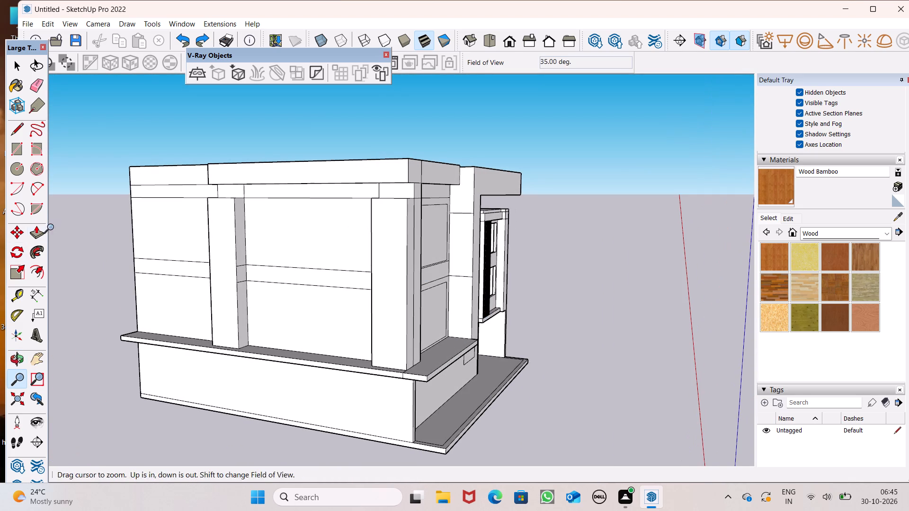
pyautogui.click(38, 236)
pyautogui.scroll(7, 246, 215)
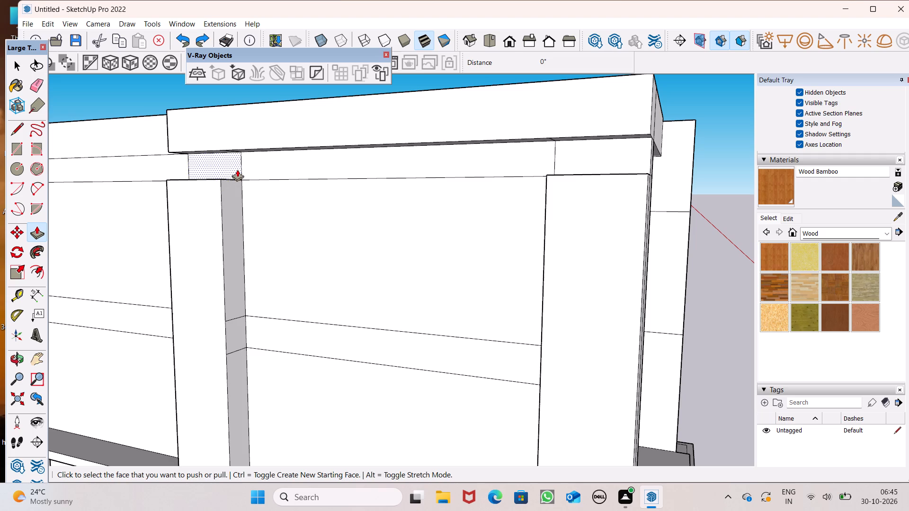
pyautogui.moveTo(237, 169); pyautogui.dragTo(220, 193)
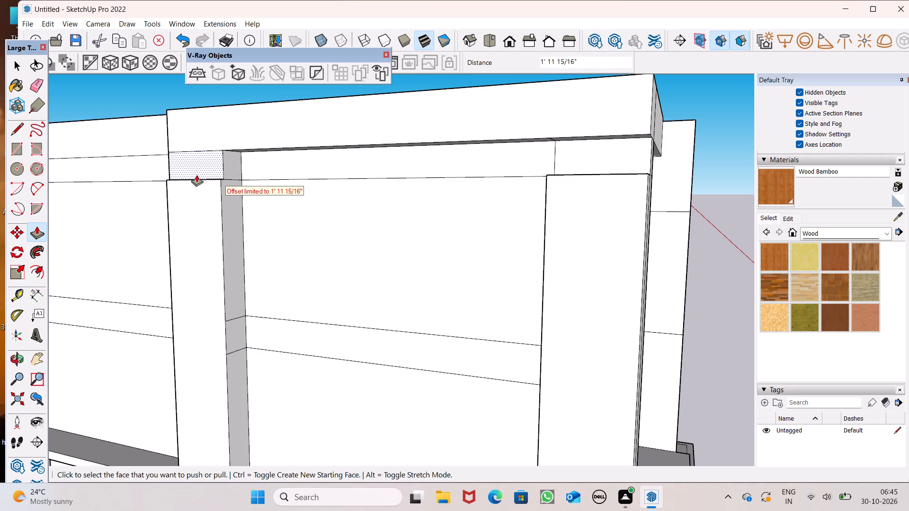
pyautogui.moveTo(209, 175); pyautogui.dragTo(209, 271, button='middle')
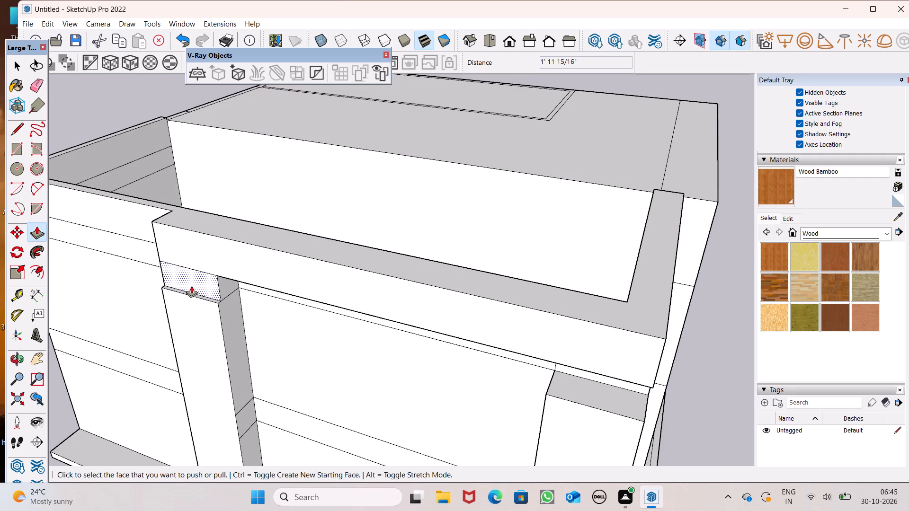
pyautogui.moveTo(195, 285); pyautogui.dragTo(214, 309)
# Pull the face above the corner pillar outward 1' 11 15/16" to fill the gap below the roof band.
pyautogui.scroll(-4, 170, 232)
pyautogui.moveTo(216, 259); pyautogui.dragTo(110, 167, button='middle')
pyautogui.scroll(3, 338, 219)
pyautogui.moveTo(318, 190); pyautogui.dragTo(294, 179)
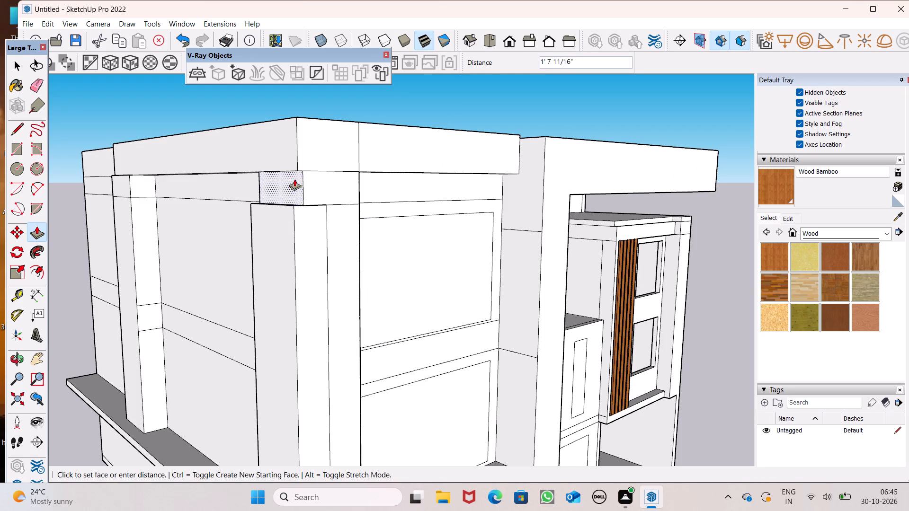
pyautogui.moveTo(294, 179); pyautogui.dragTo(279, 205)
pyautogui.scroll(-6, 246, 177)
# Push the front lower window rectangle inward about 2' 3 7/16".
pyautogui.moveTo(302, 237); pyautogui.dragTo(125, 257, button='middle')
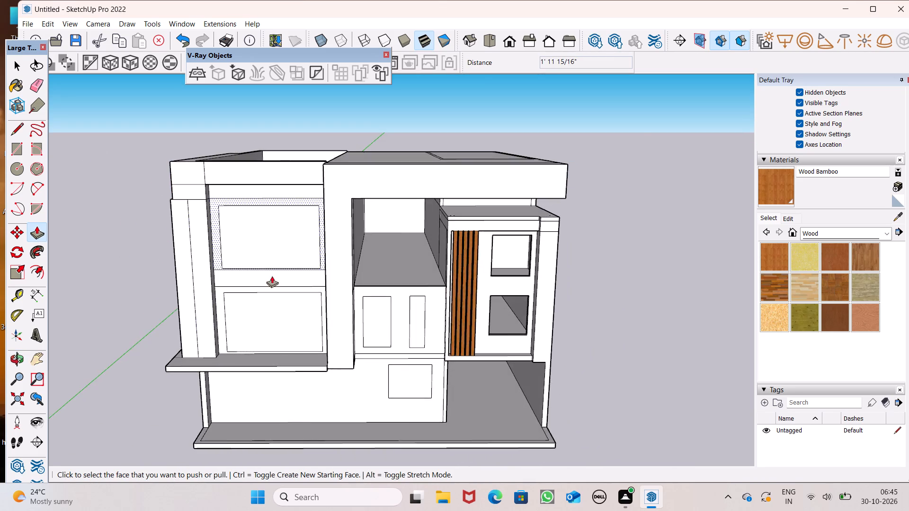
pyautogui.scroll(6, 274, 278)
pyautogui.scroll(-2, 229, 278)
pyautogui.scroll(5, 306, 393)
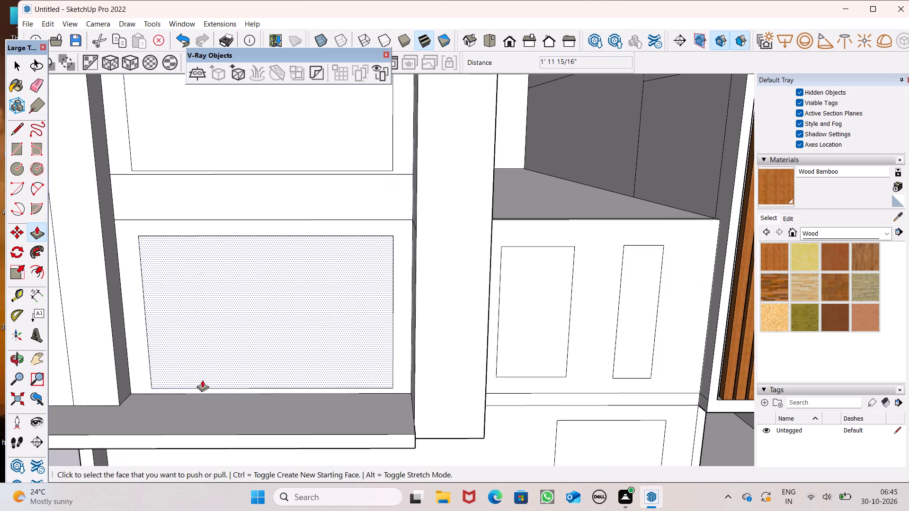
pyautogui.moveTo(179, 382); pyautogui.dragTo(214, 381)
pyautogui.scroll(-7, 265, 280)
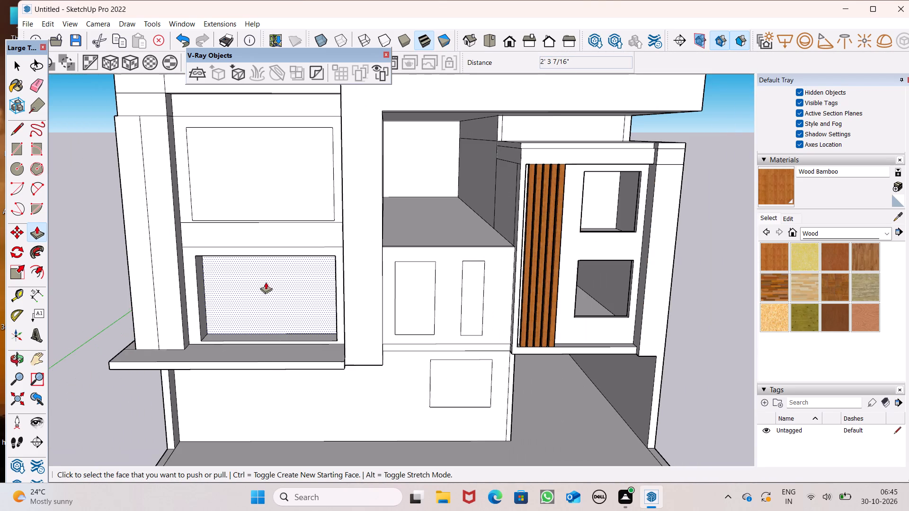
# Undo the lower window push and pillar-top pulls, continuing back until the roof band above the front window frames is removed.
pyautogui.hotkey('ctrl', 'z')
pyautogui.hotkey('ctrl', 'z')
pyautogui.hotkey('ctrl', 'z')
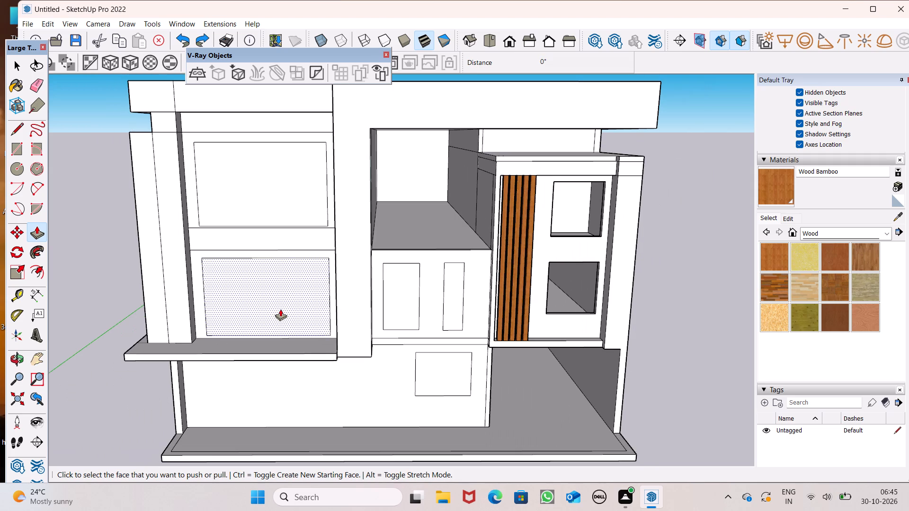
pyautogui.hotkey('ctrl', 'z')
pyautogui.hotkey('ctrl', 'z')
pyautogui.press('z')
pyautogui.hotkey('ctrl', 'z')
pyautogui.press('z')
pyautogui.hotkey('ctrl', 'z')
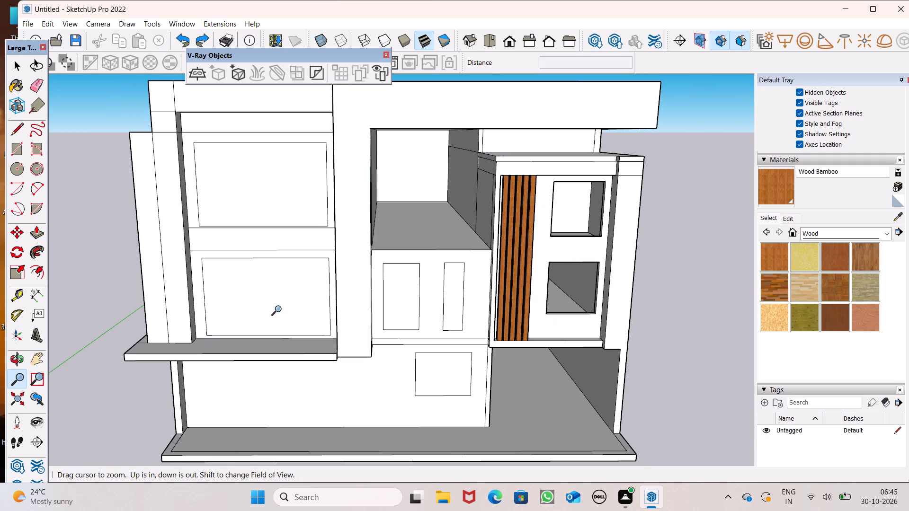
pyautogui.press('z')
pyautogui.hotkey('ctrl', 'z')
pyautogui.hotkey('ctrl', 'z')
pyautogui.hotkey('ctrl', 'z')
pyautogui.hotkey('ctrl', 'z')
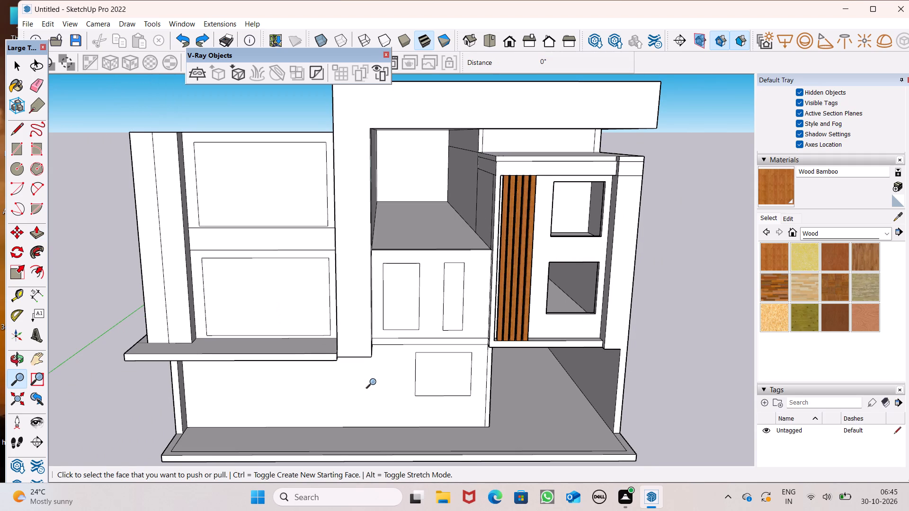
pyautogui.hotkey('ctrl', 'z')
pyautogui.hotkey('ctrl', 'z')
pyautogui.press('z')
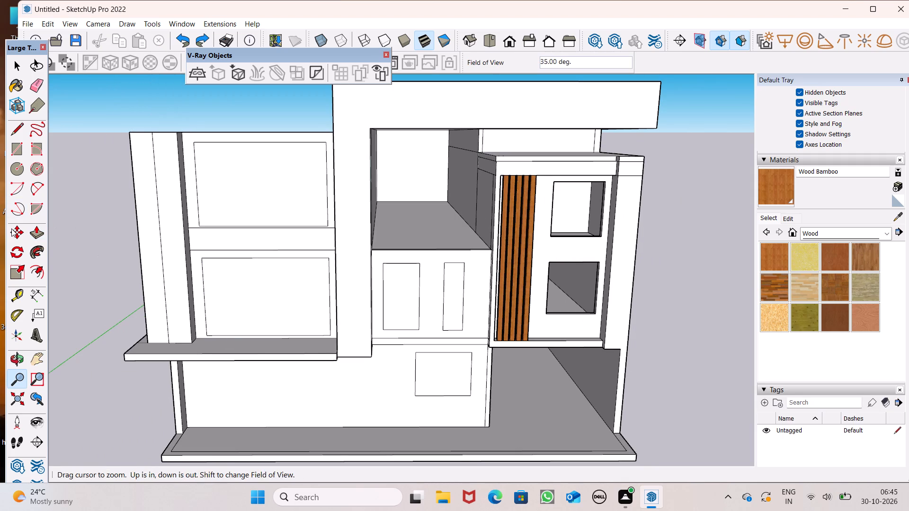
# Pull the front lower window rectangle outward about 2' 1 3/8" with Push/Pull.
pyautogui.click(36, 224)
pyautogui.moveTo(215, 321); pyautogui.dragTo(223, 319)
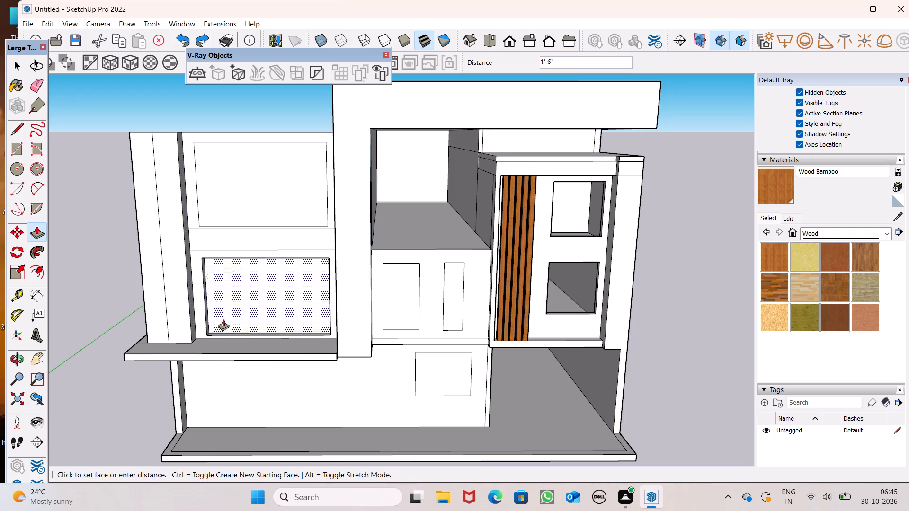
pyautogui.moveTo(223, 319); pyautogui.dragTo(198, 316)
pyautogui.scroll(-2, 229, 276)
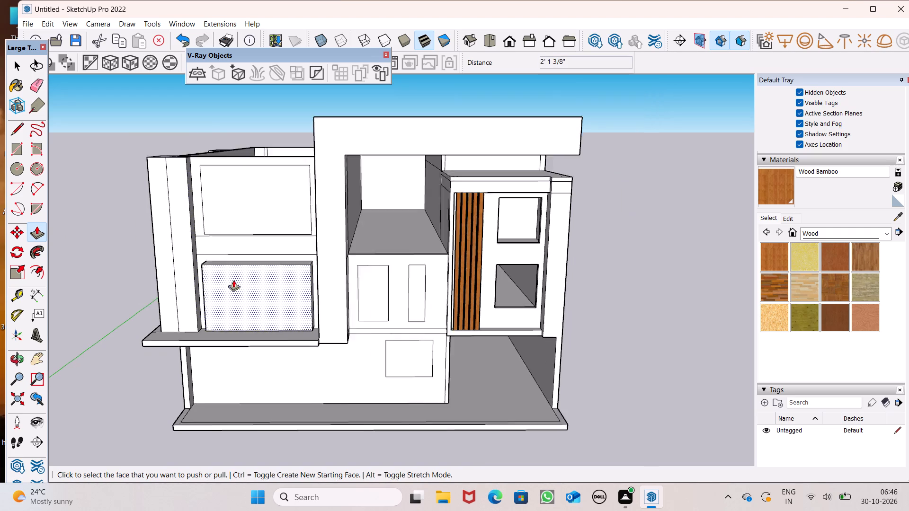
# Undo the outward pull of the front lower window rectangle.
pyautogui.scroll(-1, 233, 280)
pyautogui.moveTo(288, 352); pyautogui.dragTo(320, 236, button='middle')
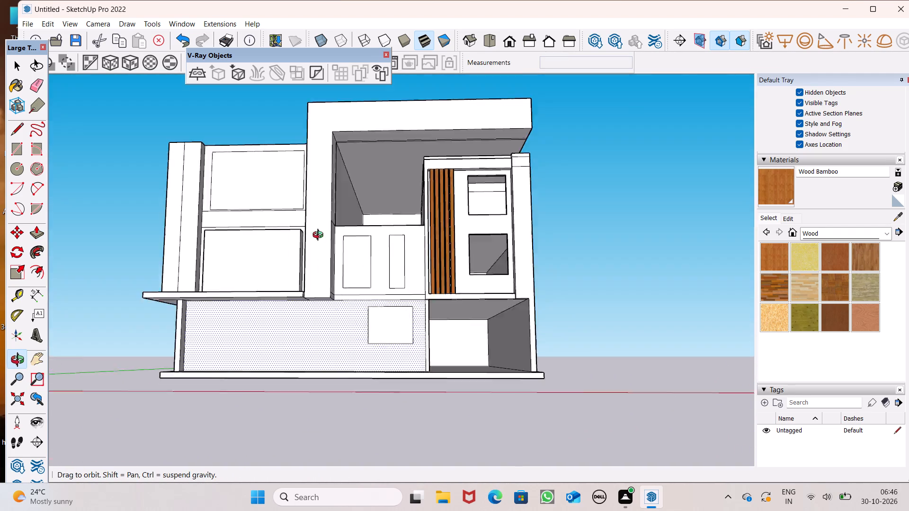
pyautogui.moveTo(320, 236); pyautogui.dragTo(379, 365, button='middle')
pyautogui.scroll(2, 383, 367)
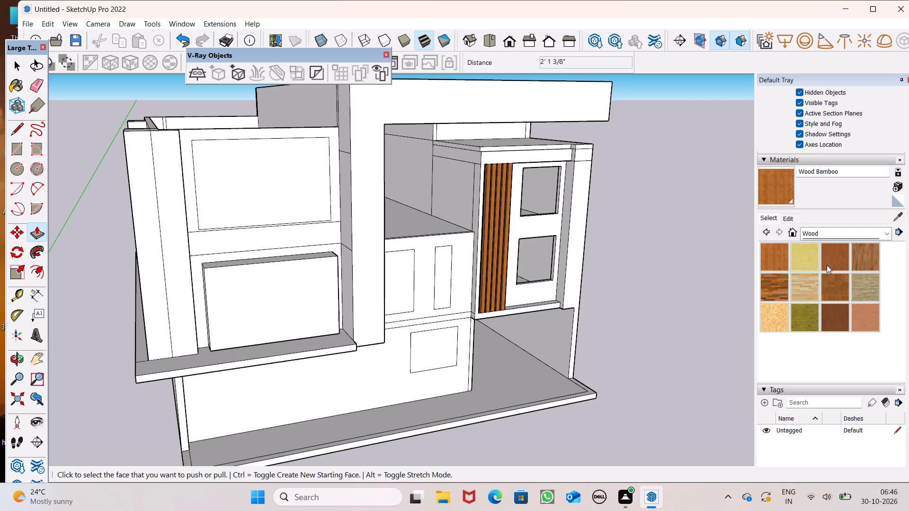
pyautogui.hotkey('ctrl', 'z')
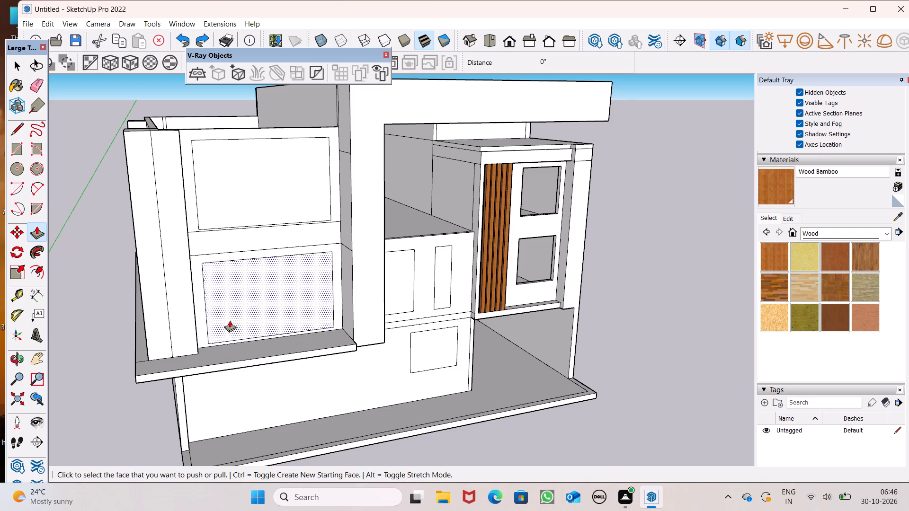
# Push the front upper window rectangle inward through the wall to cut an opening.
pyautogui.moveTo(256, 360); pyautogui.dragTo(185, 294, button='middle')
pyautogui.moveTo(239, 135); pyautogui.dragTo(222, 242, button='middle')
pyautogui.scroll(1, 237, 193)
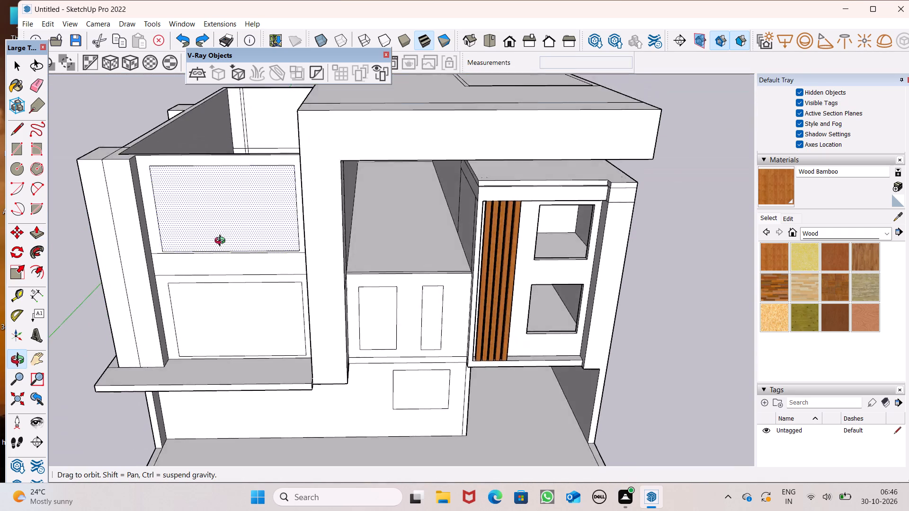
pyautogui.moveTo(222, 242); pyautogui.dragTo(211, 301, button='middle')
pyautogui.moveTo(174, 283); pyautogui.dragTo(200, 273)
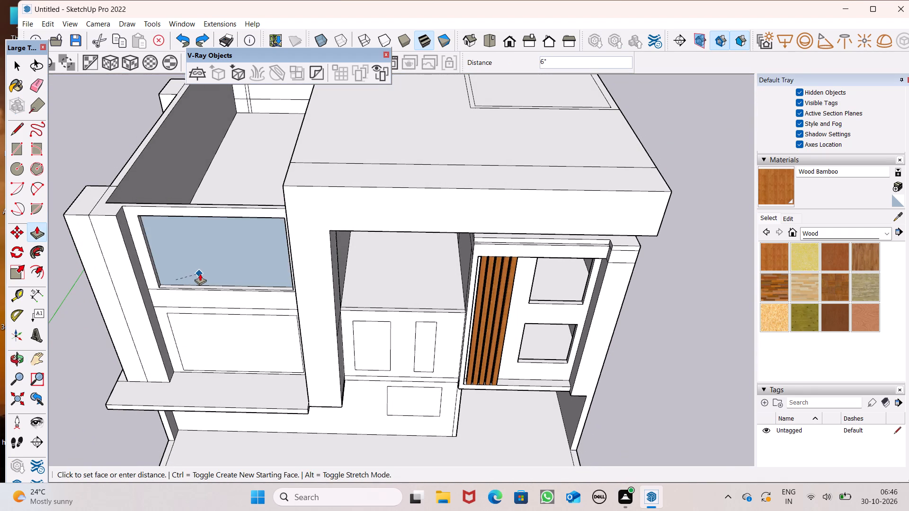
pyautogui.moveTo(200, 273); pyautogui.dragTo(203, 273)
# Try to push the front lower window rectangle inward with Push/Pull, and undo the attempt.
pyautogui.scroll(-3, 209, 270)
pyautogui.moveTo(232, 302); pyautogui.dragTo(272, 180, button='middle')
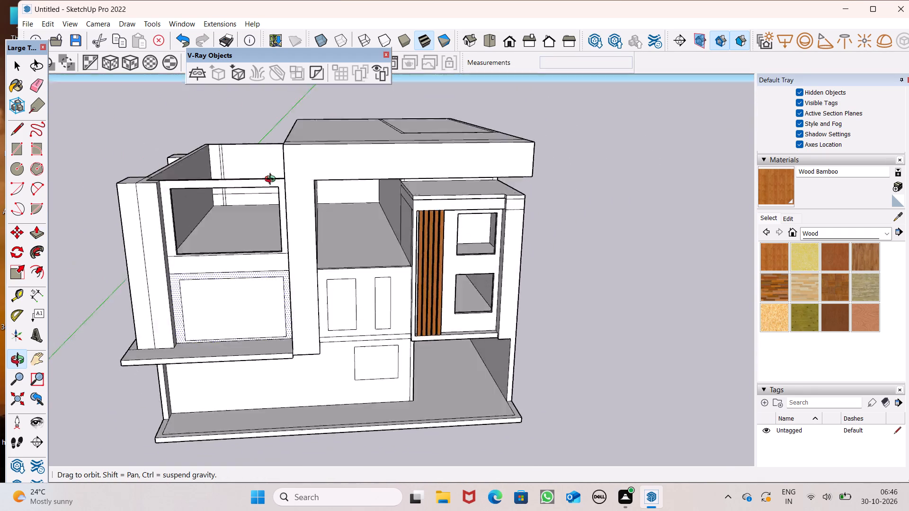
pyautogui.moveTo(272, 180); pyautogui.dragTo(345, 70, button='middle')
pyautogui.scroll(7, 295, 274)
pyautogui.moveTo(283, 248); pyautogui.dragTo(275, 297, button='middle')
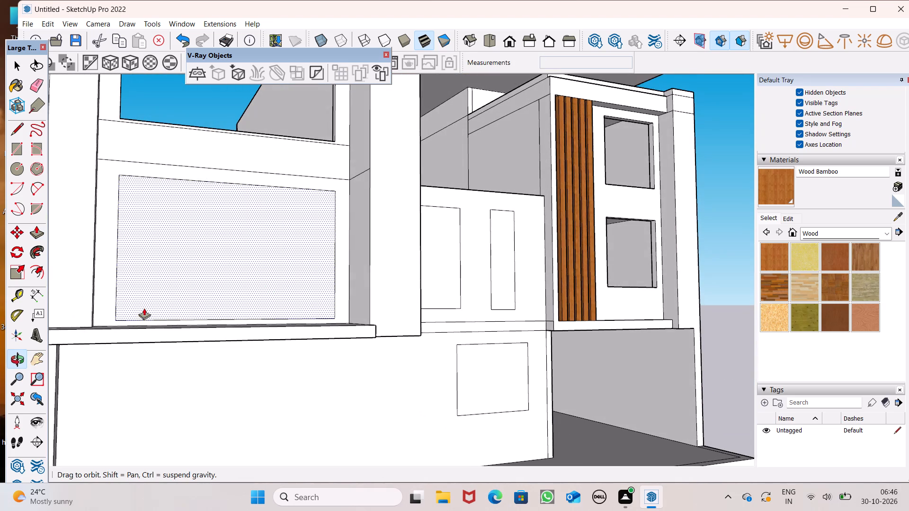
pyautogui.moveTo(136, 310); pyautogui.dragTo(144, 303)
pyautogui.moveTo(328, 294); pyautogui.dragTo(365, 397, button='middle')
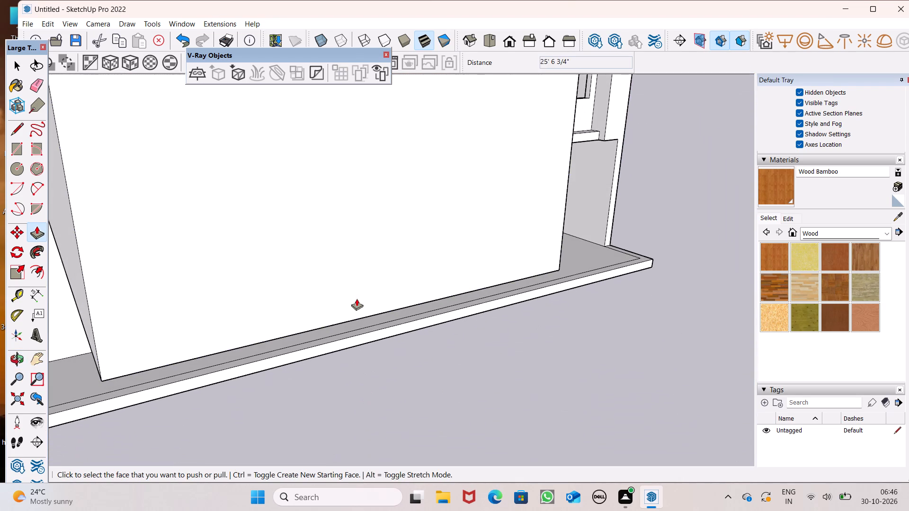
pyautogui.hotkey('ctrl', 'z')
# Push the front lower window rectangle inward 1' 1/16" to recess it behind the wall face.
pyautogui.scroll(-6, 393, 275)
pyautogui.scroll(-4, 465, 177)
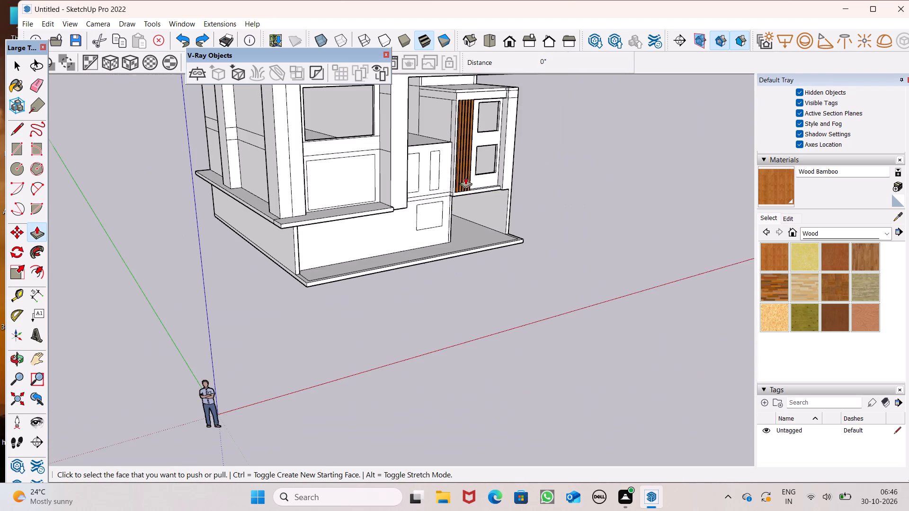
pyautogui.moveTo(463, 196); pyautogui.dragTo(386, 317, button='middle')
pyautogui.scroll(7, 308, 205)
pyautogui.scroll(8, 390, 229)
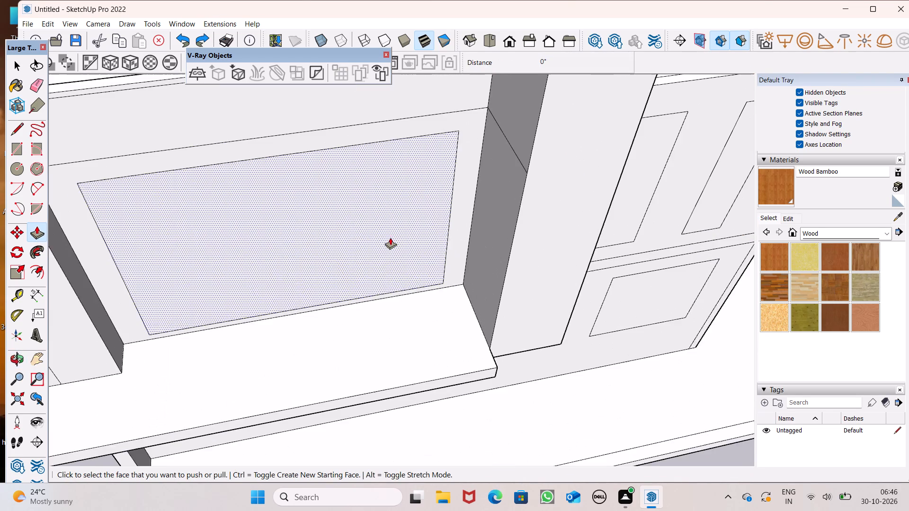
pyautogui.moveTo(440, 285); pyautogui.dragTo(418, 281)
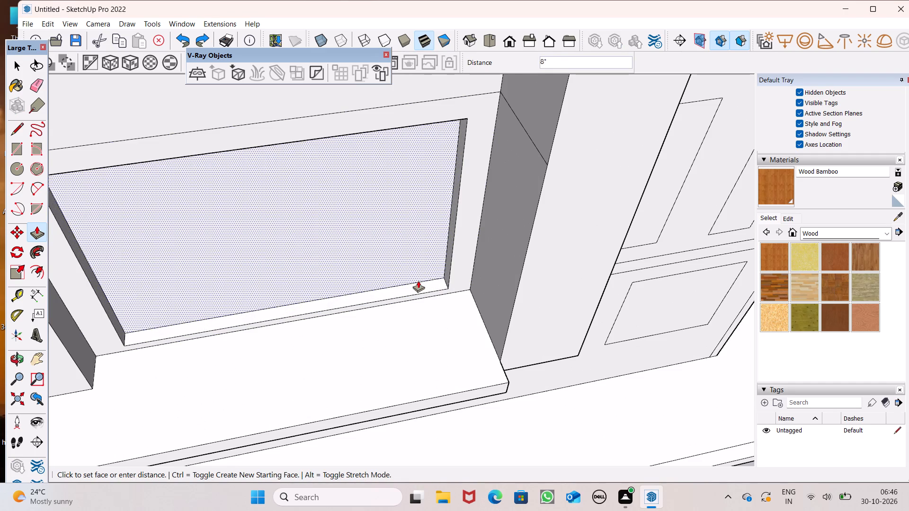
pyautogui.moveTo(418, 281); pyautogui.dragTo(416, 275)
# Draw a window rectangle about 20' 3" by 8' 8" on the side wall's upper bay between the two pillars.
pyautogui.scroll(-5, 403, 230)
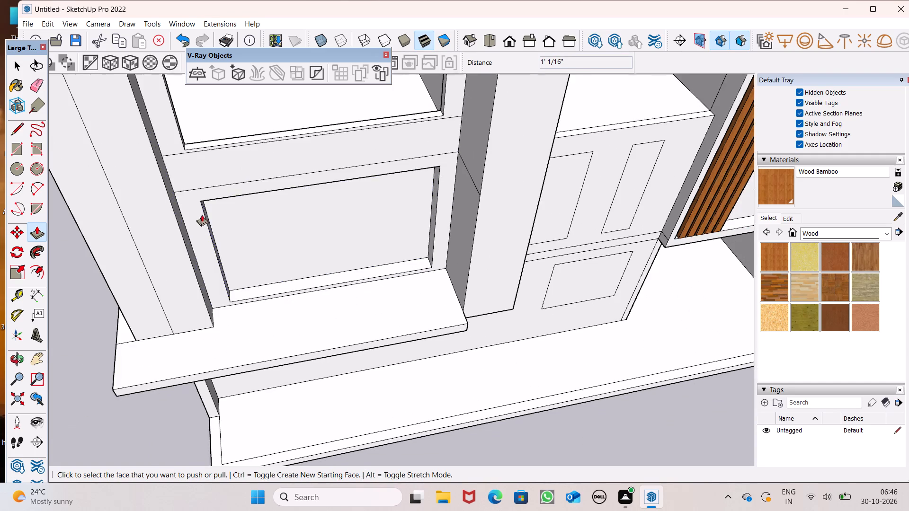
pyautogui.moveTo(241, 161); pyautogui.dragTo(372, 89, button='middle')
pyautogui.scroll(-10, 381, 149)
pyautogui.moveTo(315, 238); pyautogui.dragTo(232, 185, button='middle')
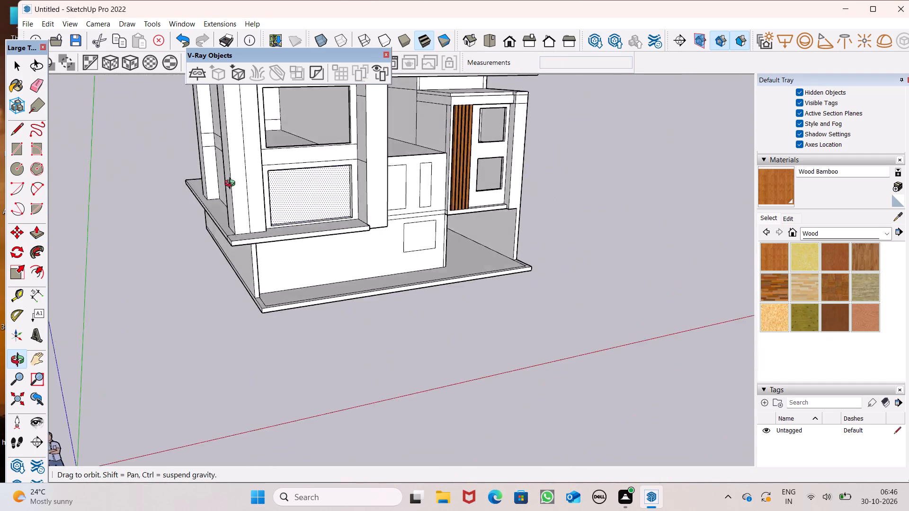
pyautogui.moveTo(232, 185); pyautogui.dragTo(499, 207, button='middle')
pyautogui.scroll(-1, 303, 204)
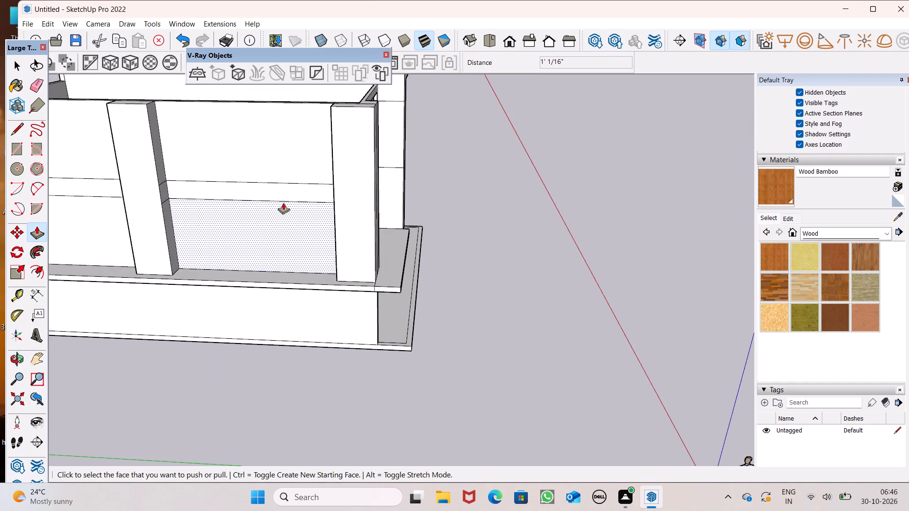
pyautogui.scroll(-4, 283, 203)
pyautogui.moveTo(326, 165); pyautogui.dragTo(398, 107, button='middle')
pyautogui.press('space')
pyautogui.moveTo(337, 150); pyautogui.dragTo(317, 178, button='middle')
pyautogui.scroll(2, 310, 176)
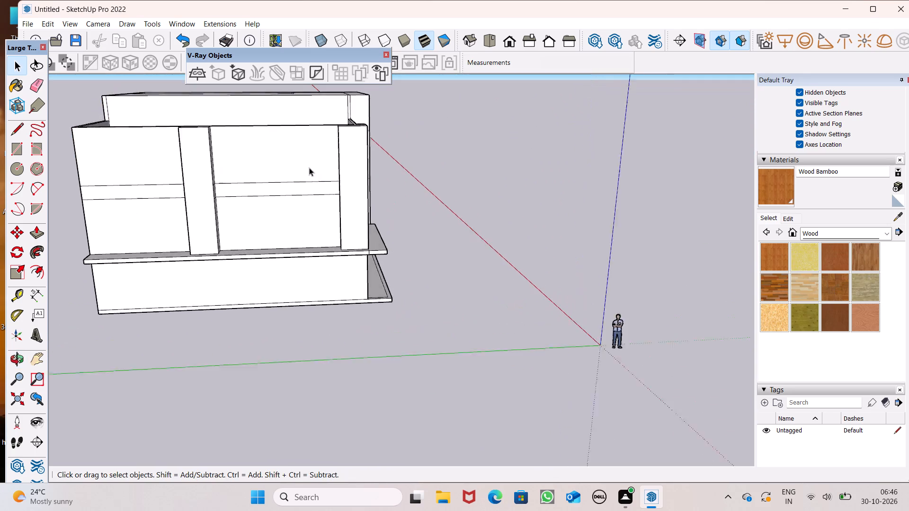
pyautogui.scroll(3, 309, 167)
pyautogui.click(23, 151)
pyautogui.scroll(4, 172, 131)
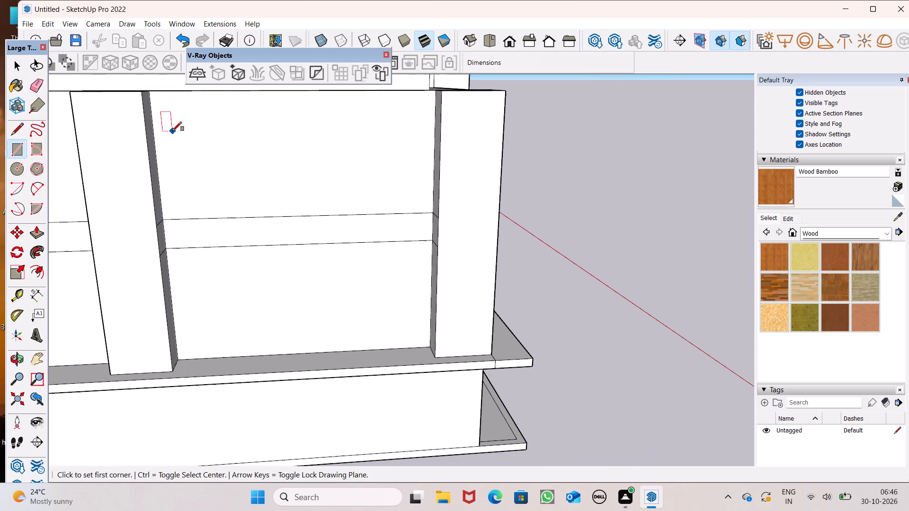
pyautogui.scroll(-3, 171, 121)
pyautogui.moveTo(215, 133); pyautogui.dragTo(219, 125, button='middle')
pyautogui.scroll(-5, 205, 160)
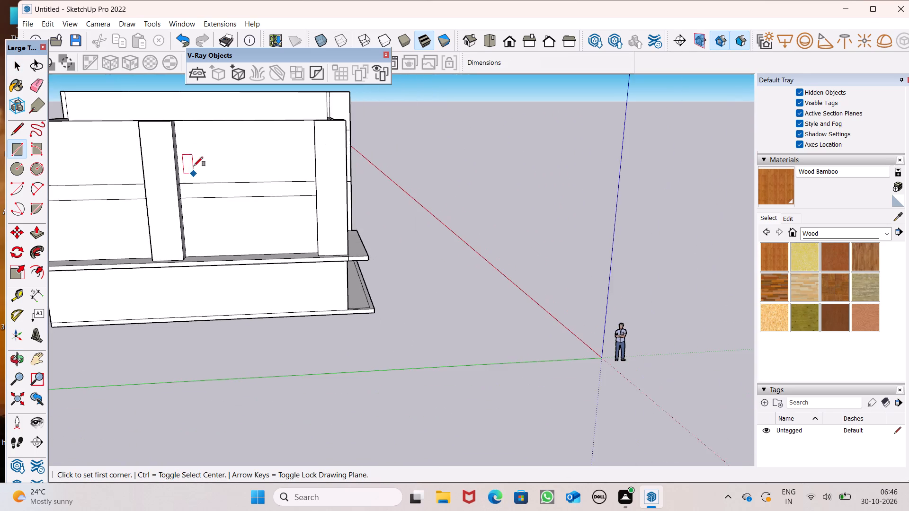
pyautogui.scroll(6, 202, 109)
pyautogui.scroll(-1, 227, 138)
pyautogui.moveTo(252, 157); pyautogui.dragTo(252, 158, button='middle')
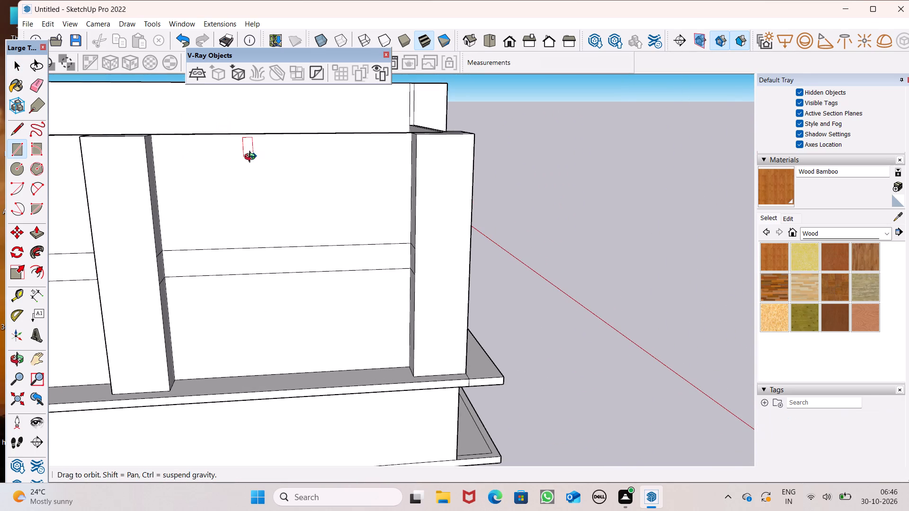
pyautogui.moveTo(252, 158); pyautogui.dragTo(239, 152, button='middle')
pyautogui.scroll(4, 159, 136)
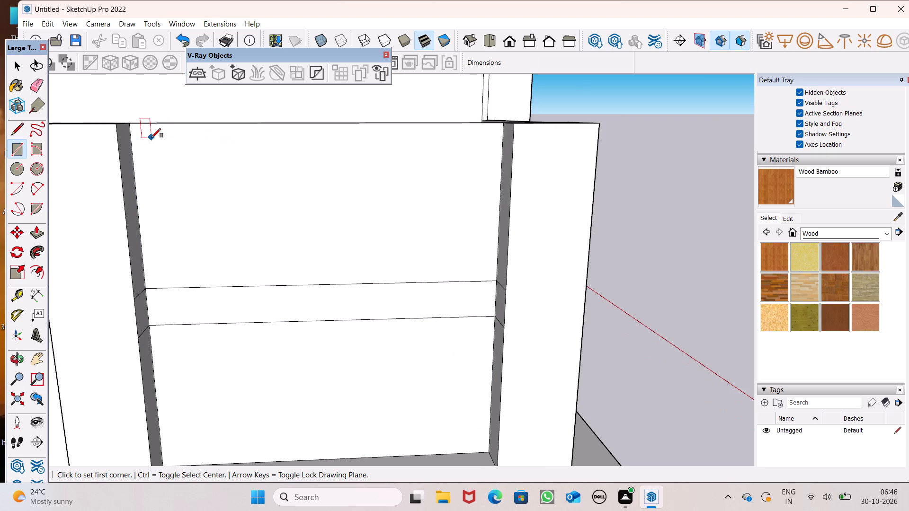
pyautogui.click(147, 139)
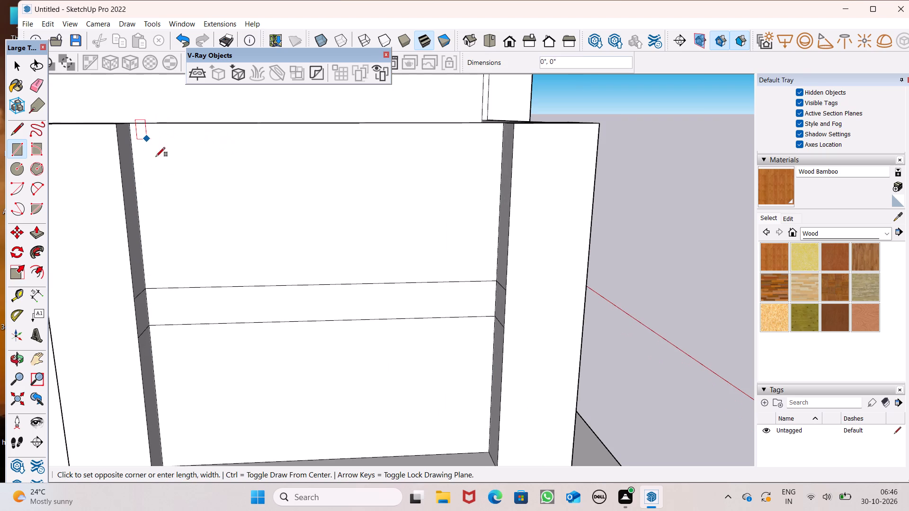
pyautogui.click(481, 274)
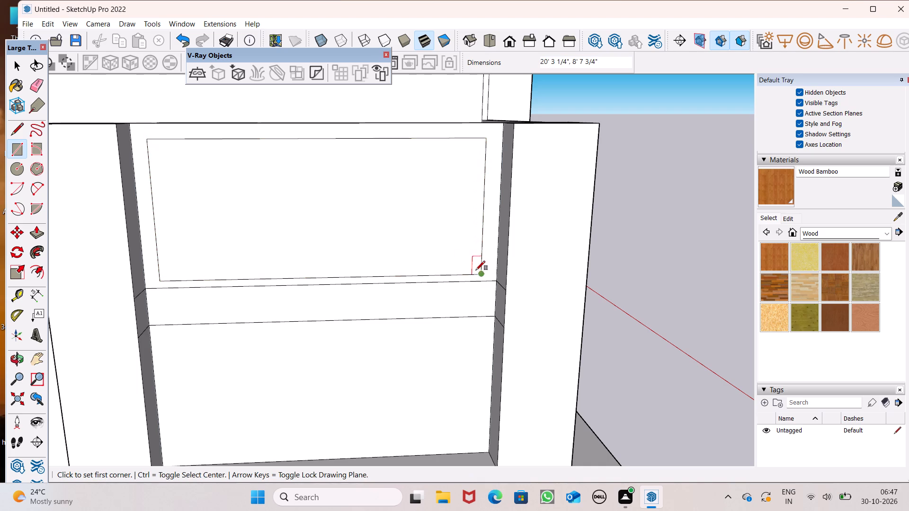
# Copy the side-wall window rectangle with its edges straight down about 12' 2" into the lower bay between the pillars.
pyautogui.press('space')
pyautogui.doubleClick(360, 240)
pyautogui.scroll(-4, 329, 204)
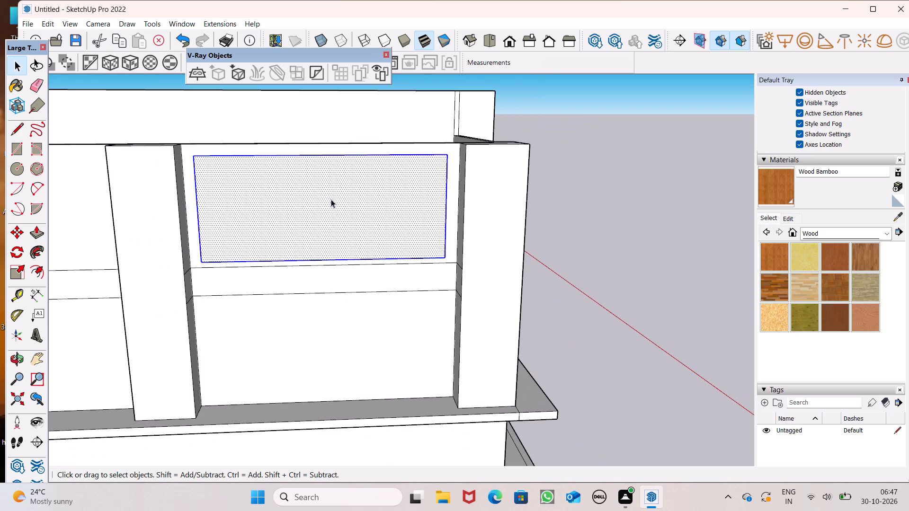
pyautogui.press('m')
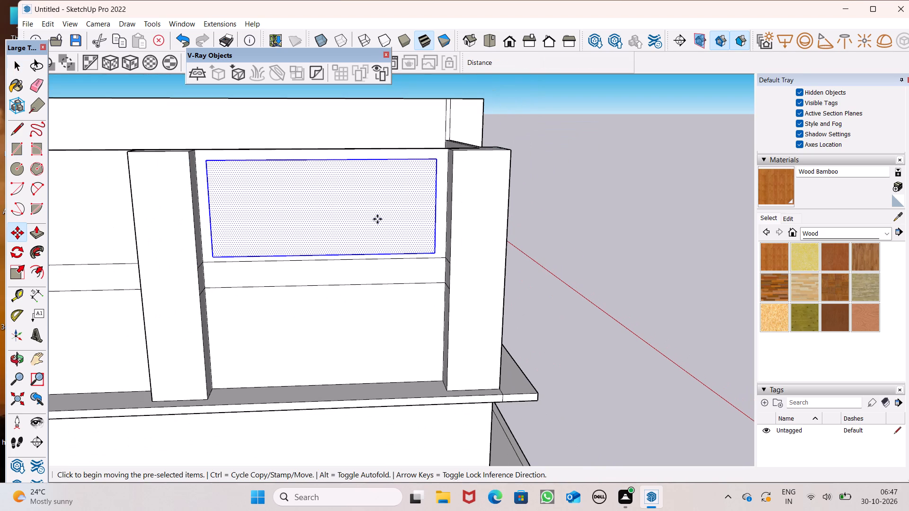
pyautogui.press('Return')
pyautogui.moveTo(377, 219); pyautogui.dragTo(393, 290)
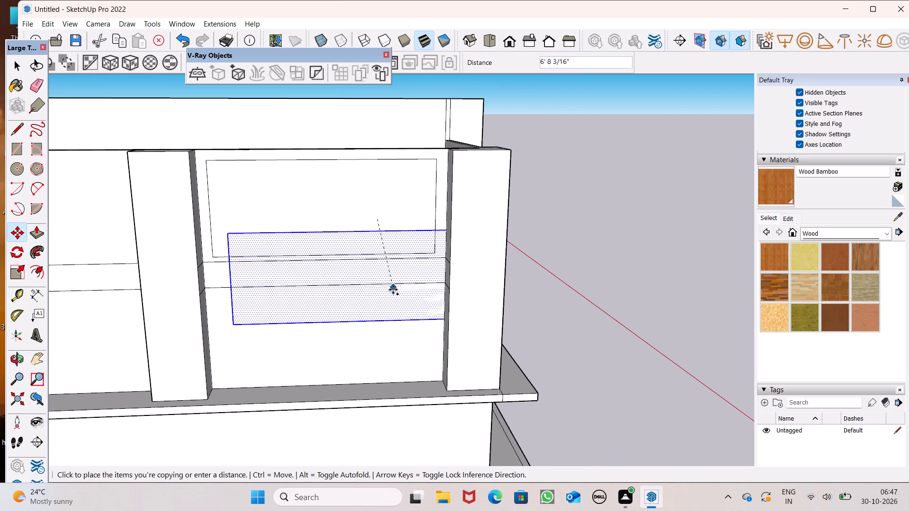
pyautogui.moveTo(393, 290); pyautogui.dragTo(377, 346)
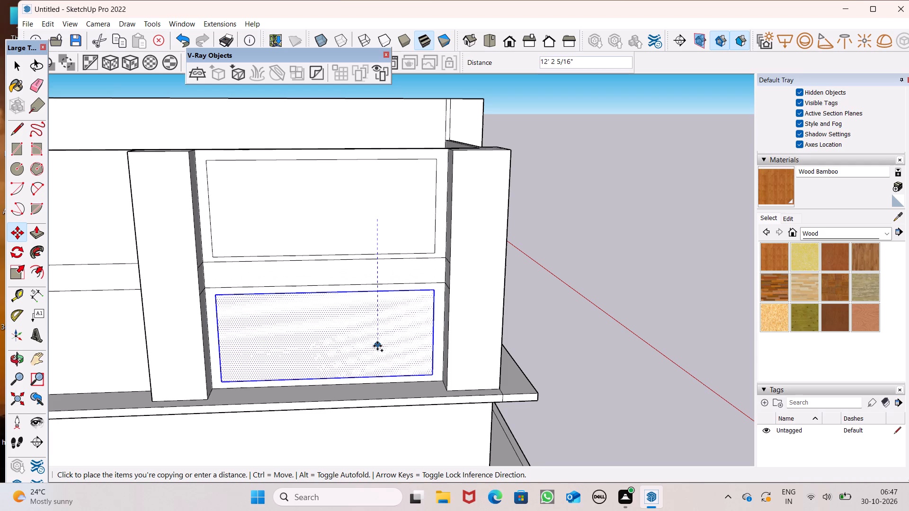
pyautogui.moveTo(377, 346); pyautogui.dragTo(378, 345)
pyautogui.scroll(-3, 336, 279)
pyautogui.press('space')
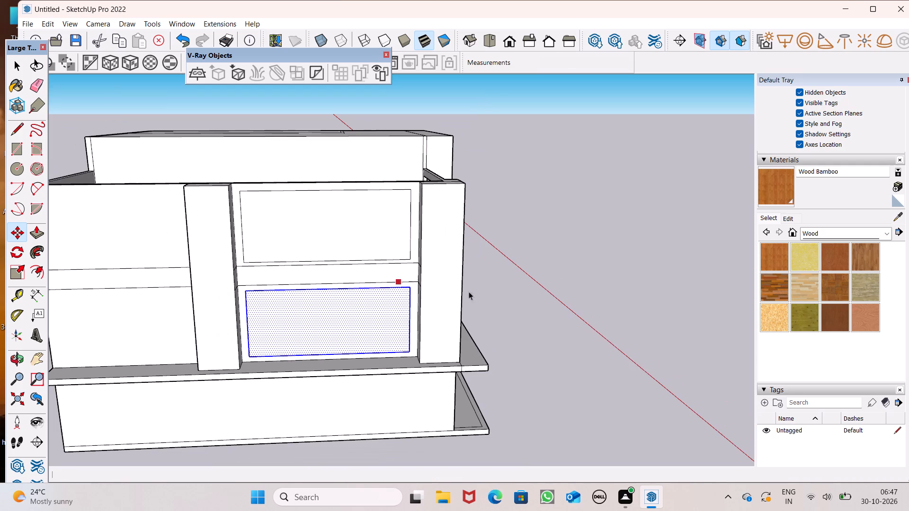
pyautogui.click(525, 297)
# Cut both side-wall window openings by pushing the upper and lower rectangles inward through the wall, the lower one 9".
pyautogui.scroll(1, 344, 225)
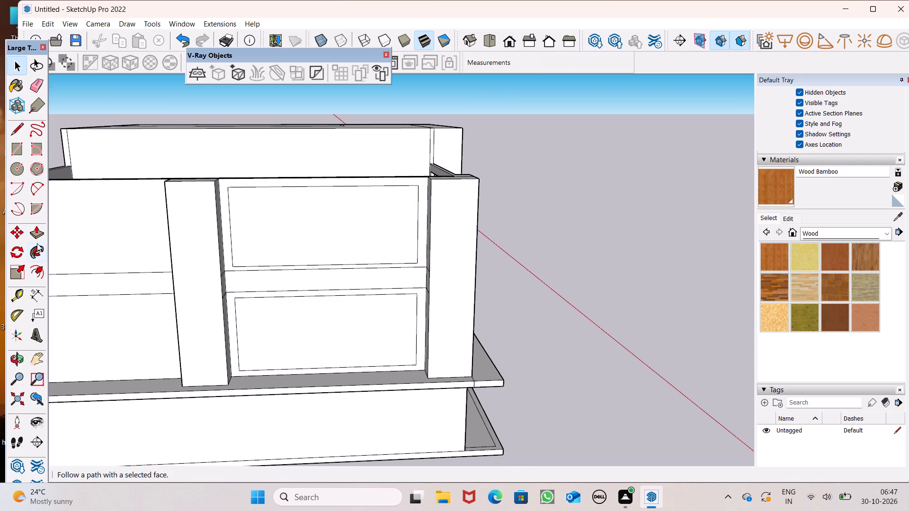
pyautogui.click(37, 239)
pyautogui.scroll(3, 327, 236)
pyautogui.moveTo(216, 266); pyautogui.dragTo(247, 260)
pyautogui.scroll(-5, 274, 257)
pyautogui.scroll(4, 268, 333)
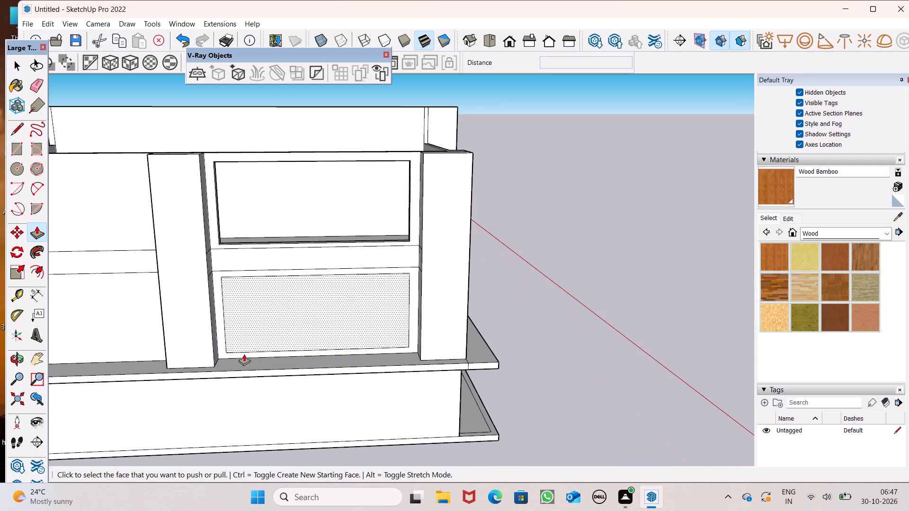
pyautogui.moveTo(239, 348); pyautogui.dragTo(268, 334)
# Draw a smaller window rectangle about 9' 5" by 6' 9" on the side wall's upper bay beyond the middle pillar.
pyautogui.scroll(-11, 325, 253)
pyautogui.scroll(4, 235, 238)
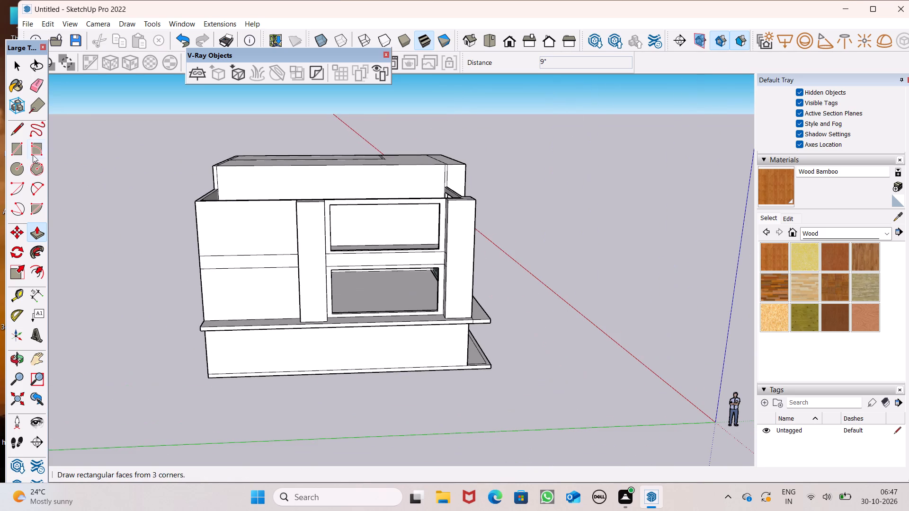
pyautogui.click(18, 148)
pyautogui.scroll(2, 223, 239)
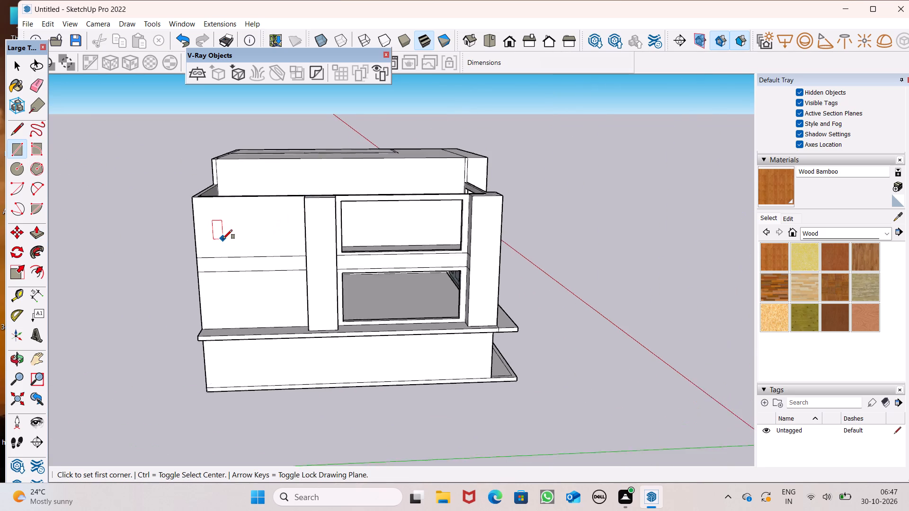
pyautogui.scroll(4, 223, 239)
pyautogui.scroll(-1, 223, 238)
pyautogui.scroll(1, 223, 237)
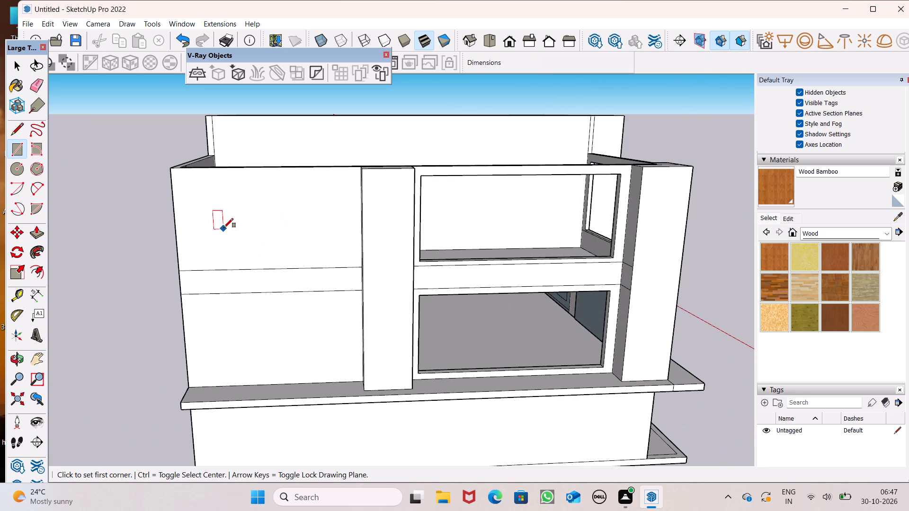
pyautogui.click(216, 195)
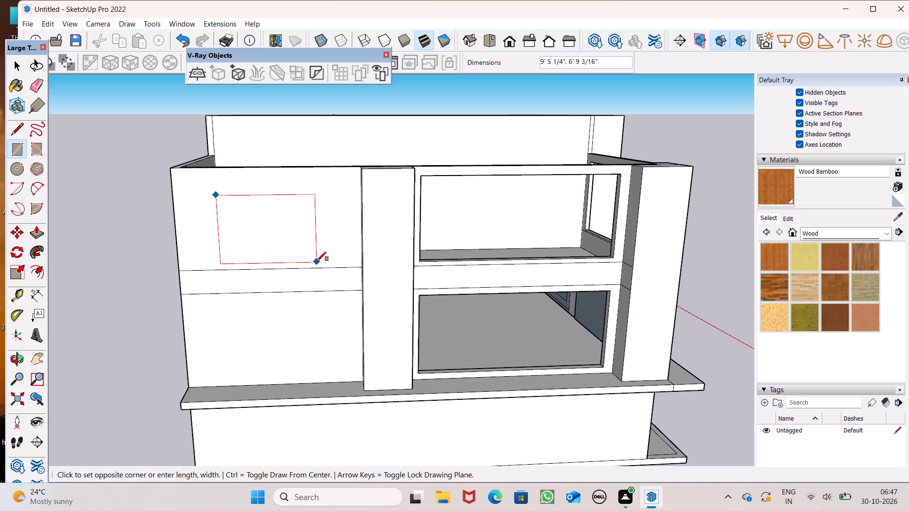
pyautogui.click(317, 261)
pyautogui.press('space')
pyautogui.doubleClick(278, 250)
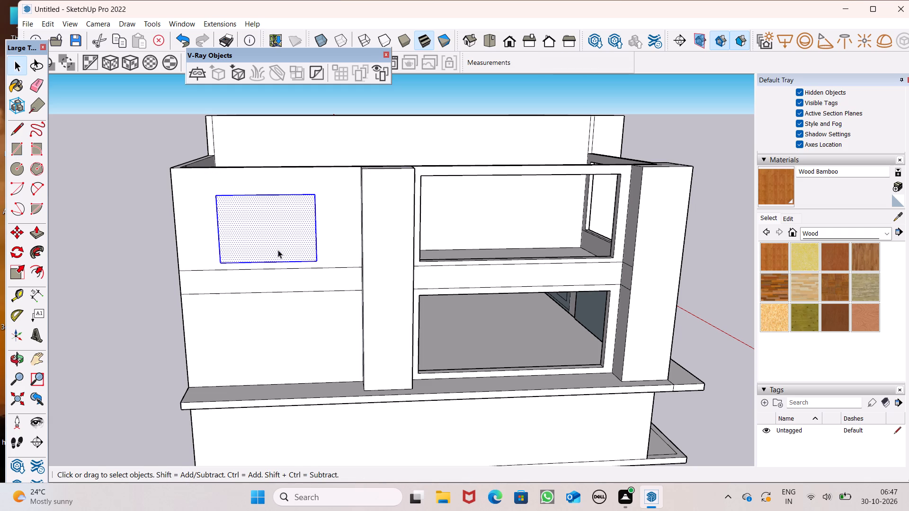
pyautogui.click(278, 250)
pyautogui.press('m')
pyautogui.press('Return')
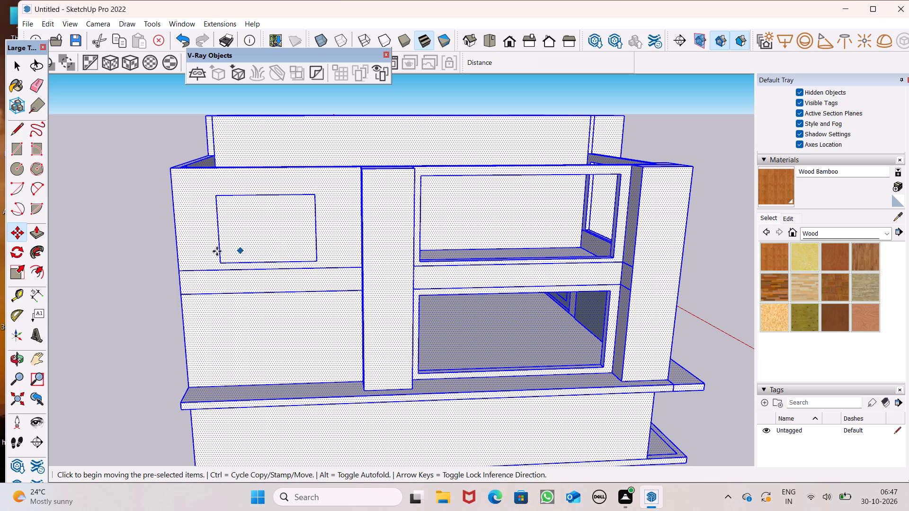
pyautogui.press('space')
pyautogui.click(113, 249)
# Copy the smaller window rectangle with its edges down about 11' 6" into the side wall's lower bay beyond the middle pillar.
pyautogui.doubleClick(256, 239)
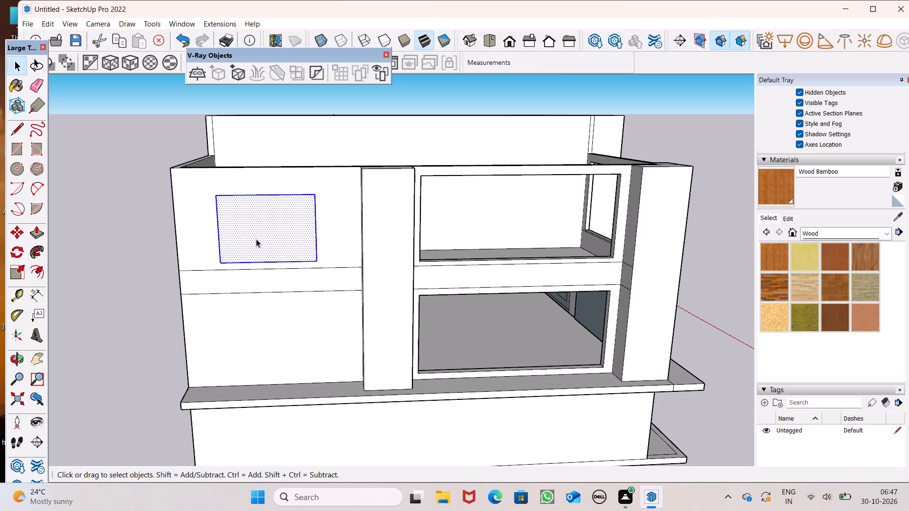
pyautogui.press('m')
pyautogui.press('Return')
pyautogui.moveTo(256, 239); pyautogui.dragTo(271, 347)
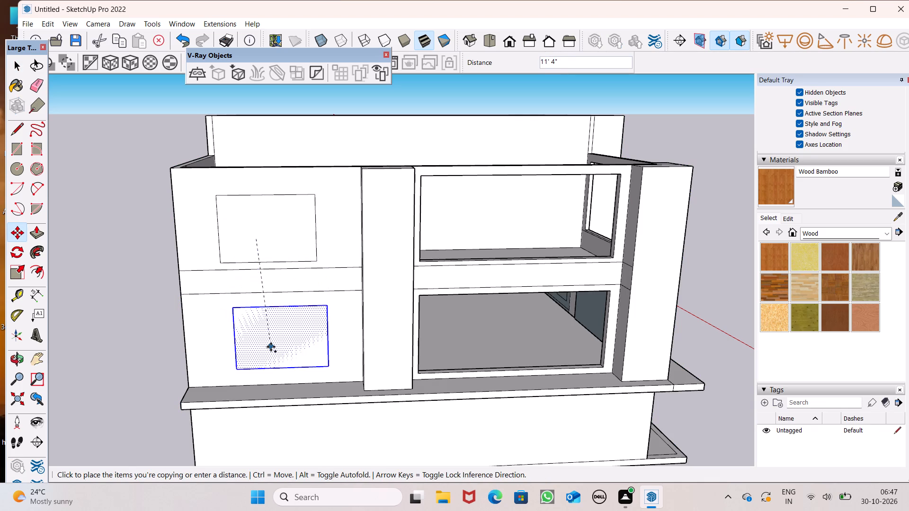
pyautogui.moveTo(271, 347); pyautogui.dragTo(267, 349)
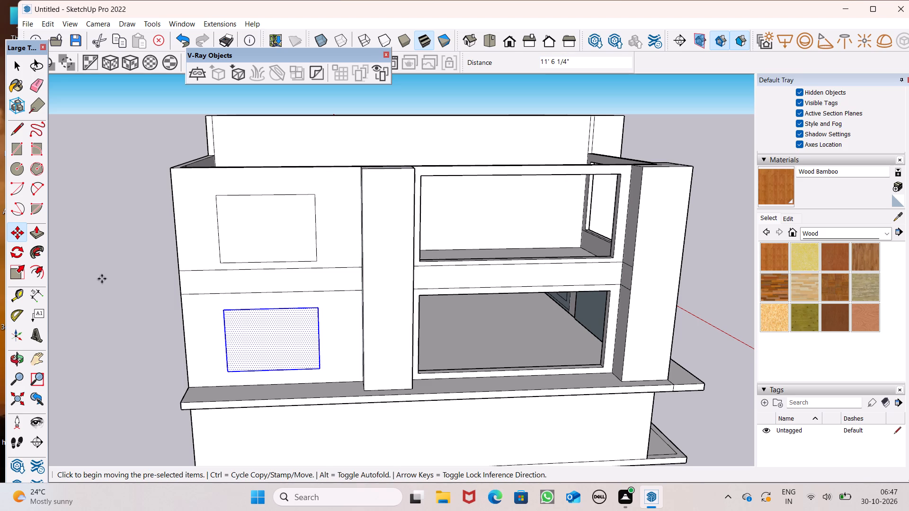
# Cut both smaller side-wall window openings by pushing the lower and upper rectangles 9" inward through the wall.
pyautogui.moveTo(280, 303); pyautogui.dragTo(250, 285, button='middle')
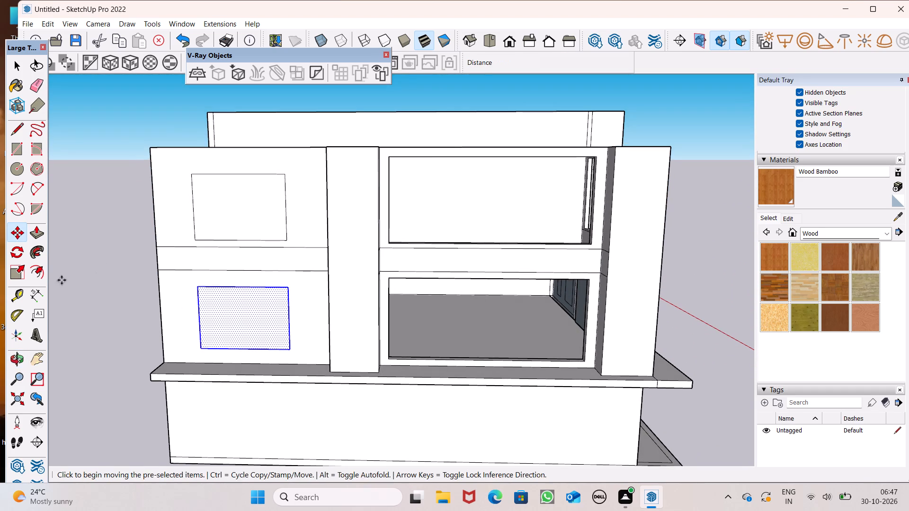
pyautogui.click(27, 233)
pyautogui.scroll(-3, 419, 213)
pyautogui.scroll(6, 272, 224)
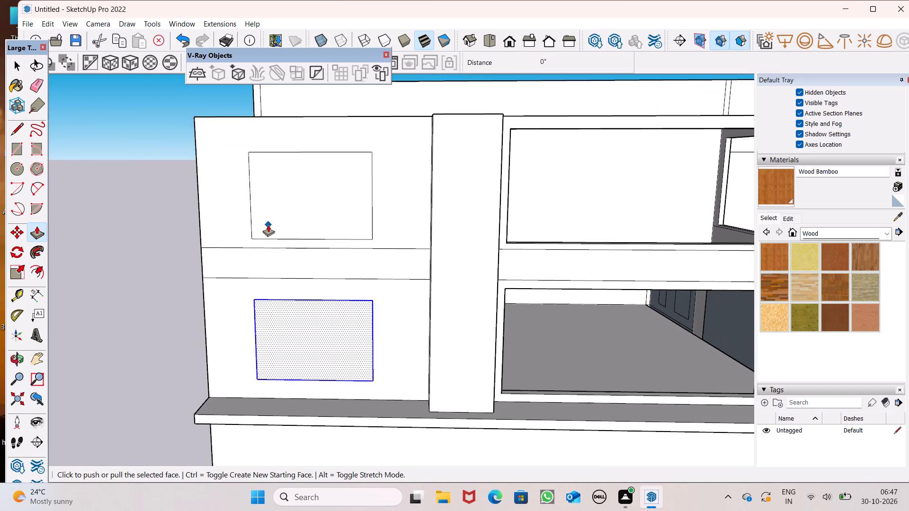
pyautogui.press('space')
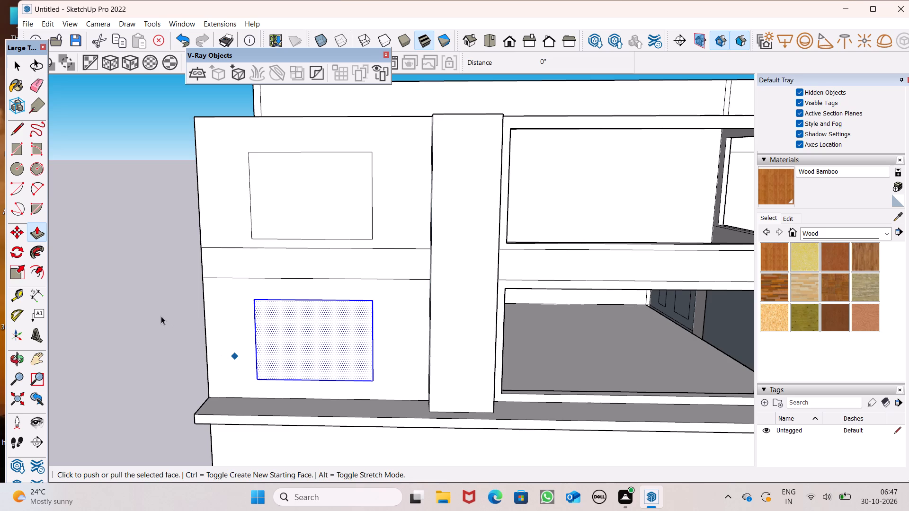
pyautogui.click(161, 316)
pyautogui.click(33, 234)
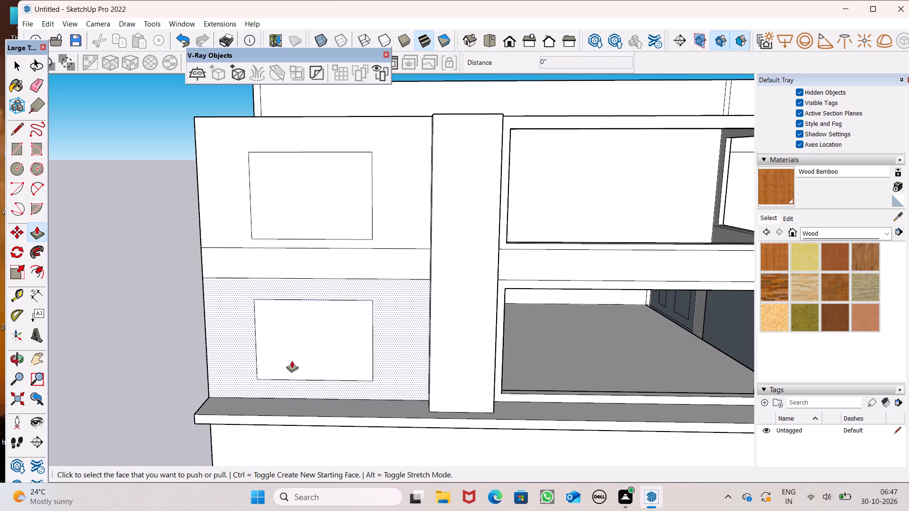
pyautogui.moveTo(271, 366); pyautogui.dragTo(301, 358)
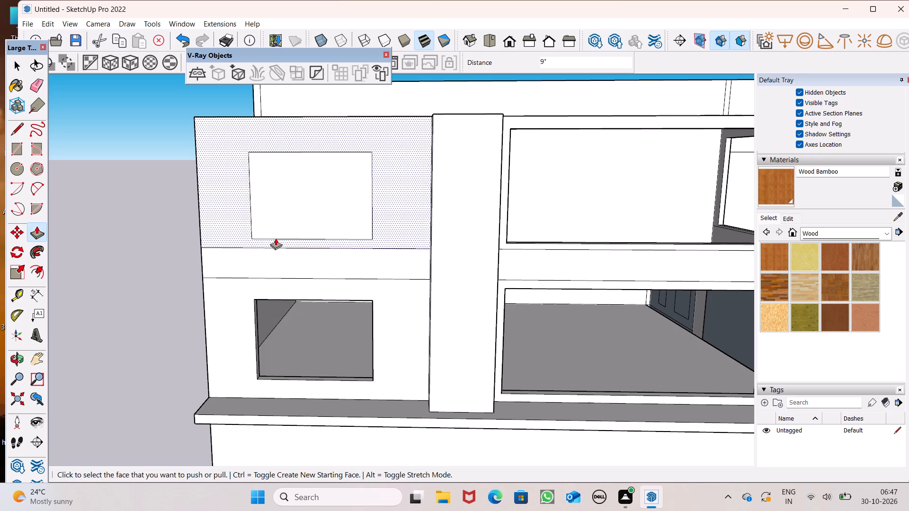
pyautogui.moveTo(262, 231); pyautogui.dragTo(323, 217)
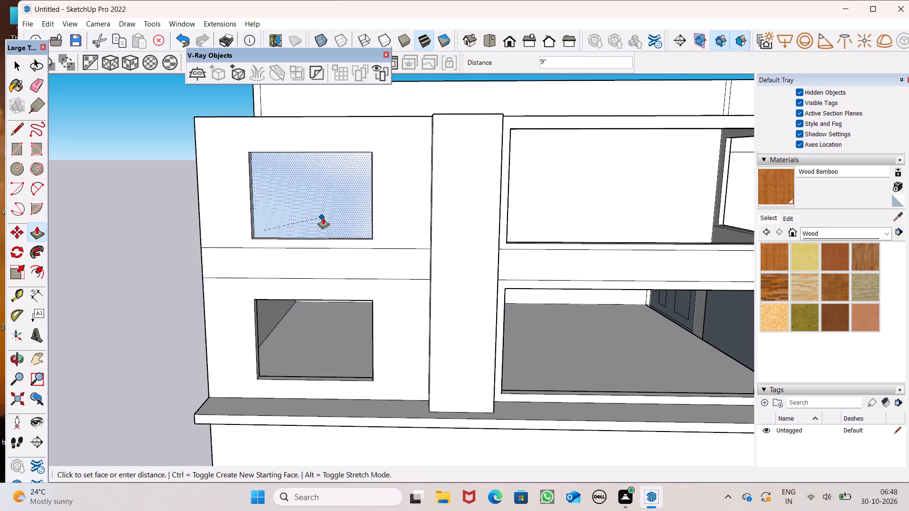
pyautogui.moveTo(323, 217); pyautogui.dragTo(323, 217)
# Inspect the side-wall and front-wall window openings from several angles, including from below.
pyautogui.scroll(-4, 242, 247)
pyautogui.moveTo(274, 269); pyautogui.dragTo(71, 333, button='middle')
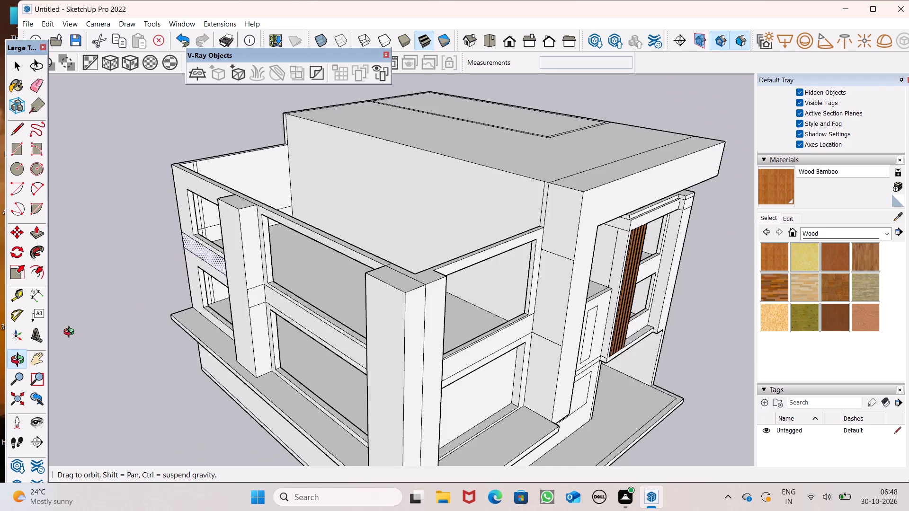
pyautogui.moveTo(71, 333); pyautogui.dragTo(316, 300, button='middle')
pyautogui.moveTo(298, 325); pyautogui.dragTo(0, 381, button='middle')
pyautogui.scroll(1, 184, 290)
pyautogui.moveTo(184, 290); pyautogui.dragTo(241, 216, button='middle')
pyautogui.press('space')
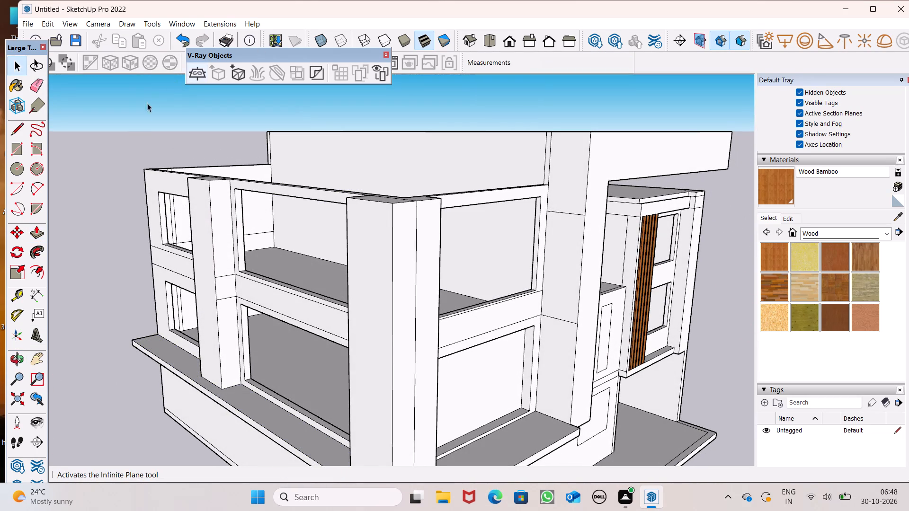
pyautogui.moveTo(127, 133); pyautogui.dragTo(490, 16, button='middle')
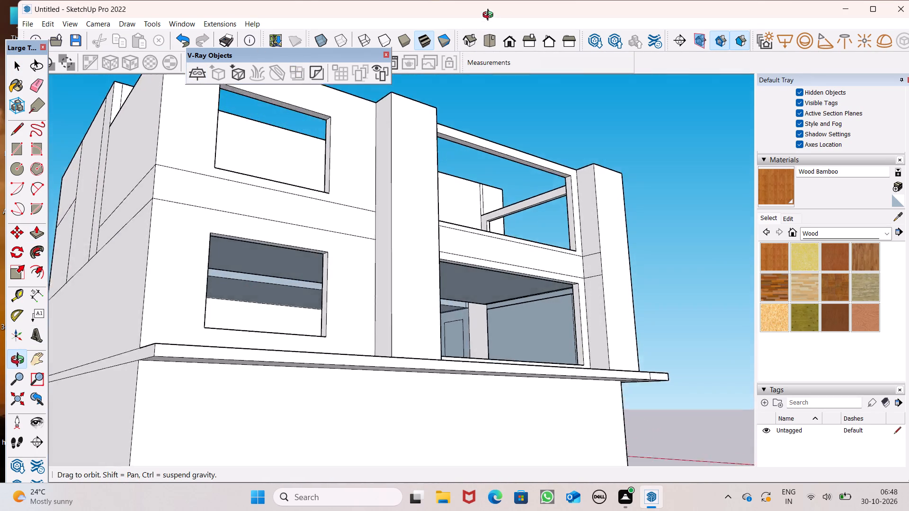
pyautogui.moveTo(490, 16); pyautogui.dragTo(297, 0, button='middle')
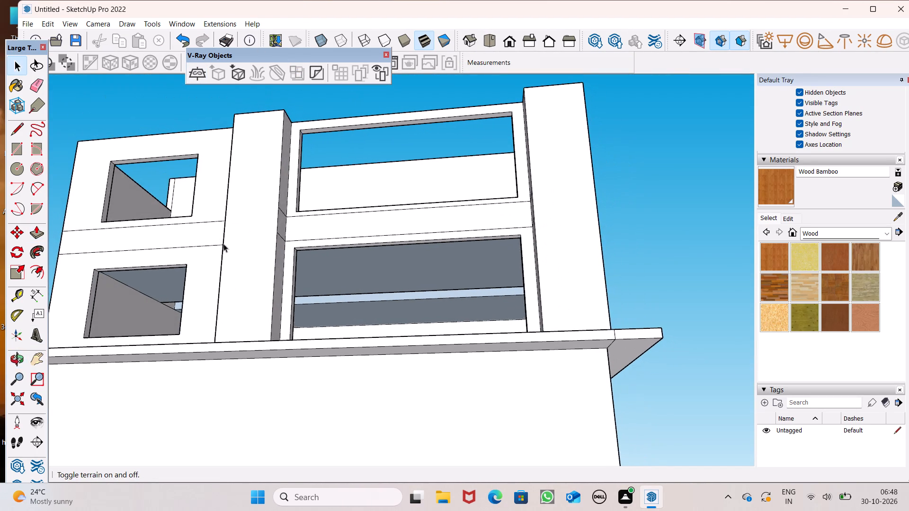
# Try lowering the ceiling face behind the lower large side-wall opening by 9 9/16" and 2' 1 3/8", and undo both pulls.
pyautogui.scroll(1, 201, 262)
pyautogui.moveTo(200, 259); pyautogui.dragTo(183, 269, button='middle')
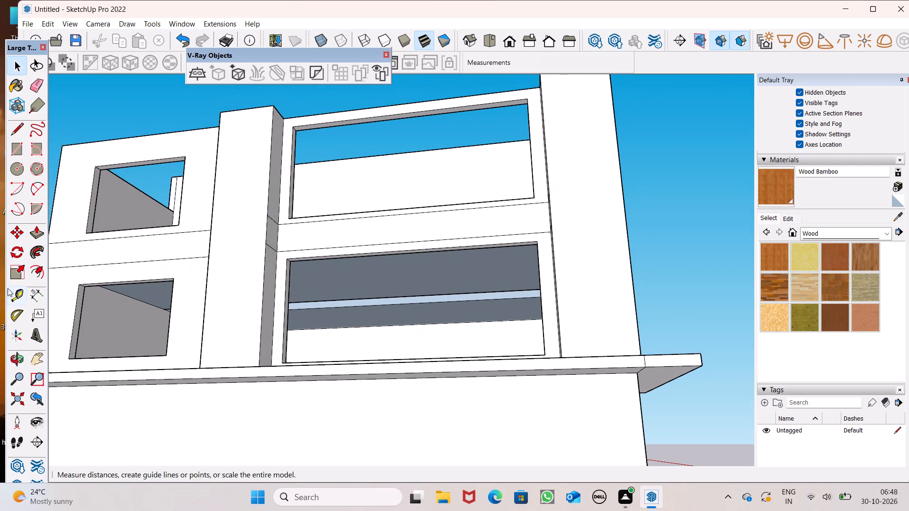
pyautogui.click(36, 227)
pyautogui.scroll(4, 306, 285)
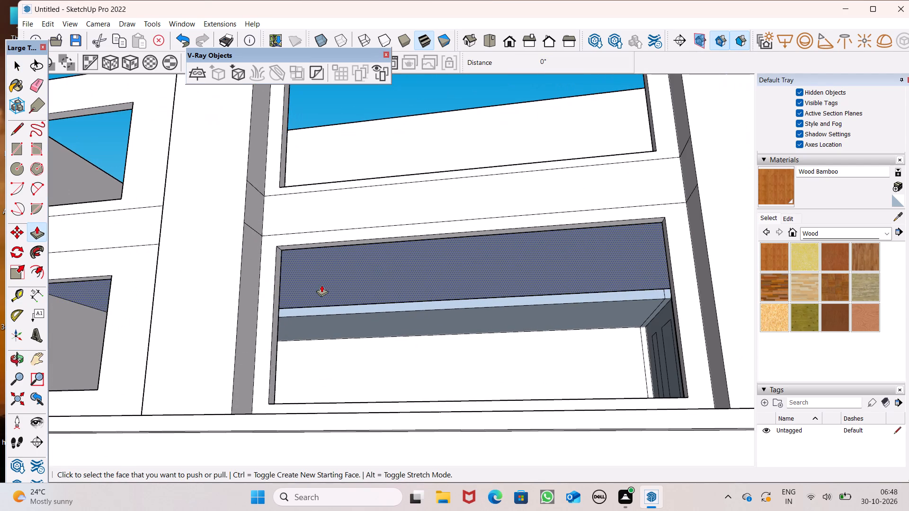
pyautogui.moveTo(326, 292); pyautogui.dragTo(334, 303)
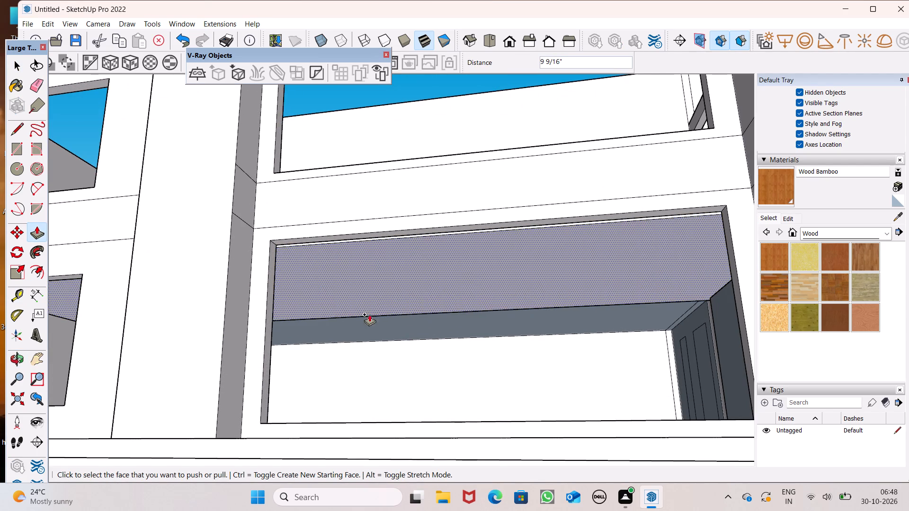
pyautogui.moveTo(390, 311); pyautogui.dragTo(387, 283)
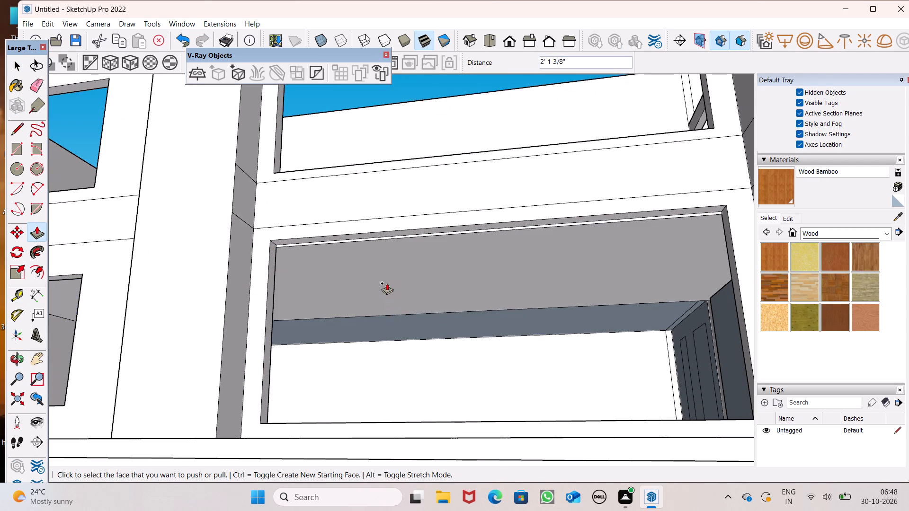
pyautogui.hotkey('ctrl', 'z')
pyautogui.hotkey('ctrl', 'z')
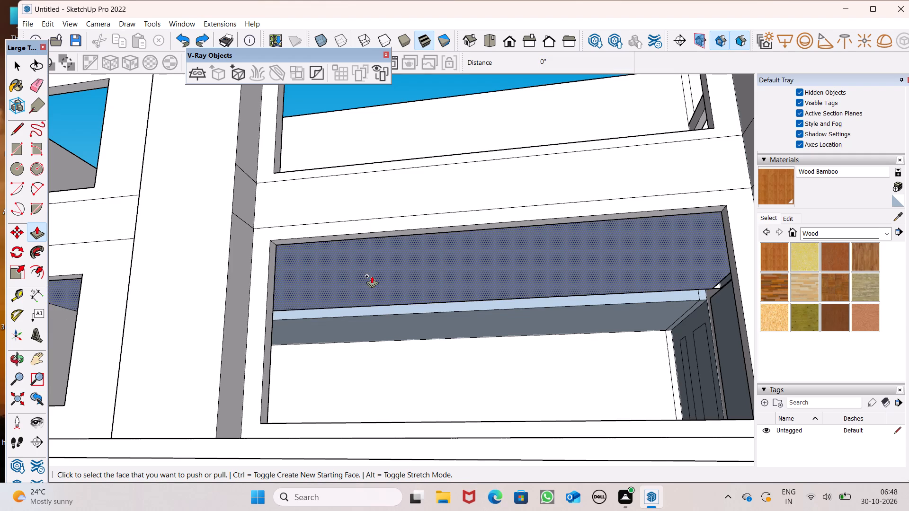
# Pull the ceiling face behind the lower large side-wall opening down about 8 1/8".
pyautogui.moveTo(371, 271); pyautogui.dragTo(348, 240)
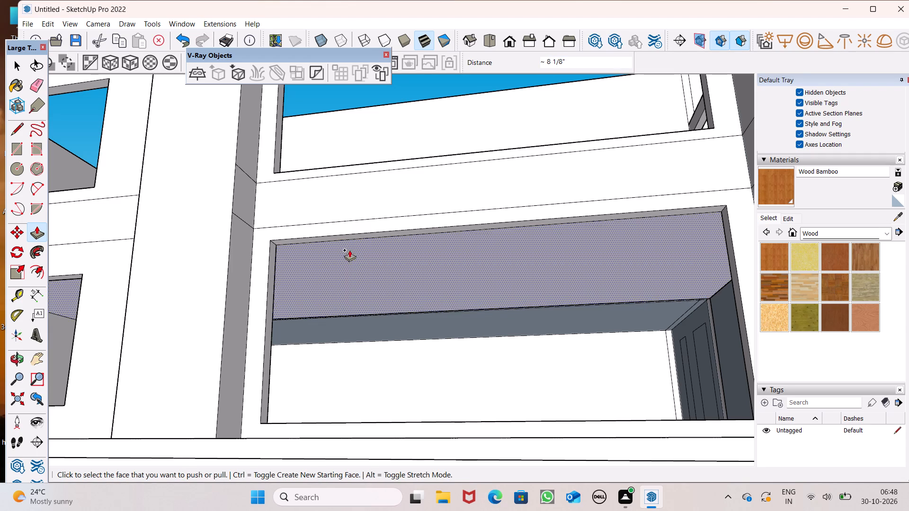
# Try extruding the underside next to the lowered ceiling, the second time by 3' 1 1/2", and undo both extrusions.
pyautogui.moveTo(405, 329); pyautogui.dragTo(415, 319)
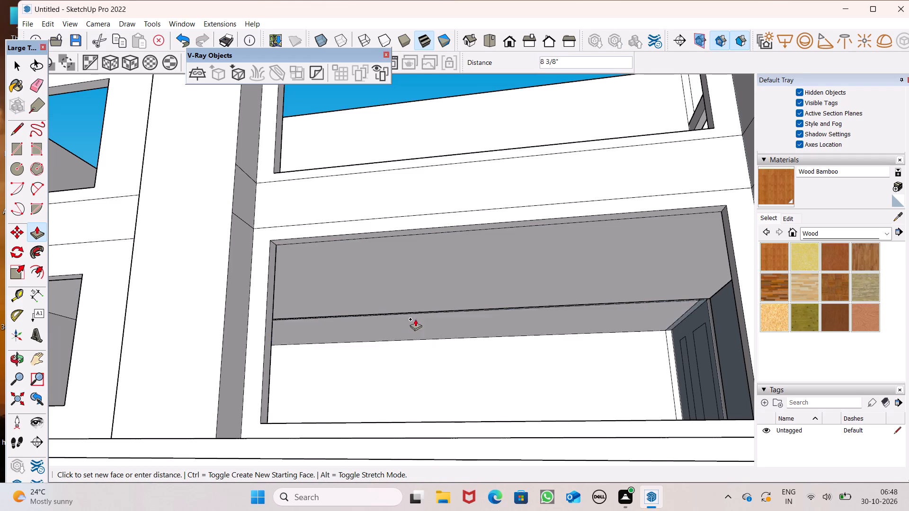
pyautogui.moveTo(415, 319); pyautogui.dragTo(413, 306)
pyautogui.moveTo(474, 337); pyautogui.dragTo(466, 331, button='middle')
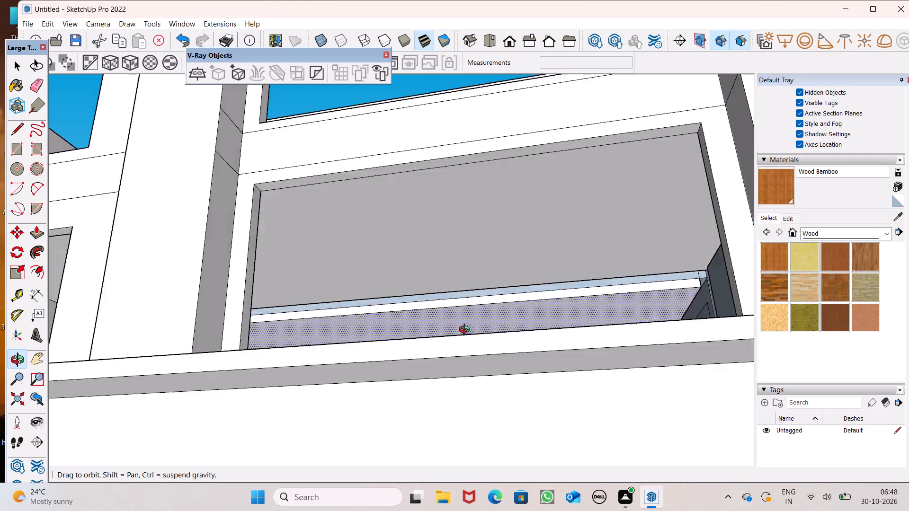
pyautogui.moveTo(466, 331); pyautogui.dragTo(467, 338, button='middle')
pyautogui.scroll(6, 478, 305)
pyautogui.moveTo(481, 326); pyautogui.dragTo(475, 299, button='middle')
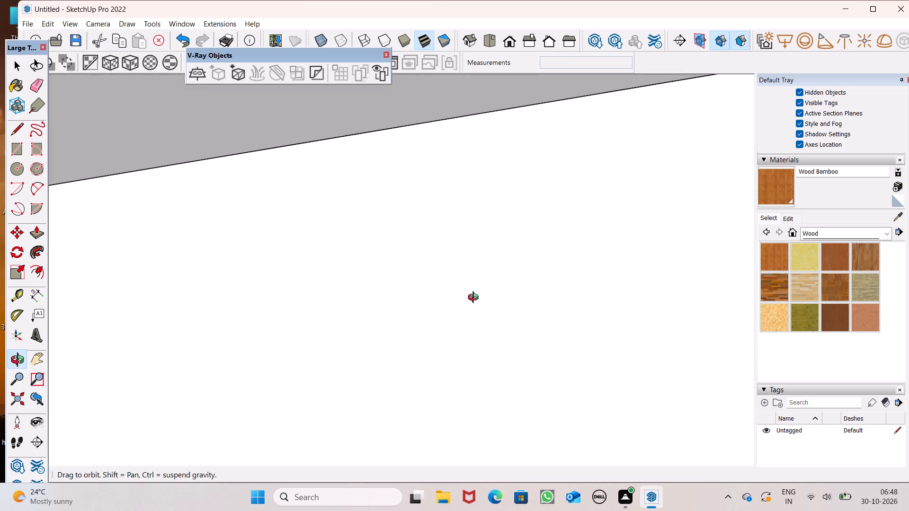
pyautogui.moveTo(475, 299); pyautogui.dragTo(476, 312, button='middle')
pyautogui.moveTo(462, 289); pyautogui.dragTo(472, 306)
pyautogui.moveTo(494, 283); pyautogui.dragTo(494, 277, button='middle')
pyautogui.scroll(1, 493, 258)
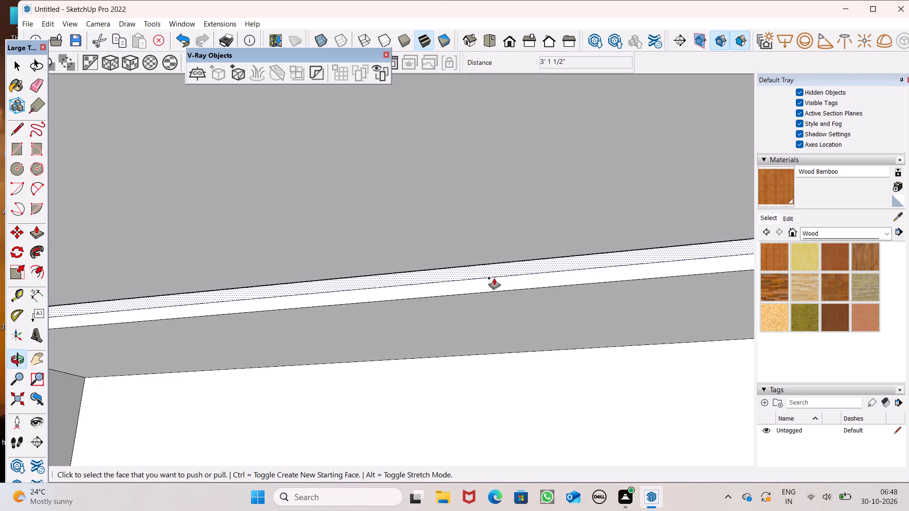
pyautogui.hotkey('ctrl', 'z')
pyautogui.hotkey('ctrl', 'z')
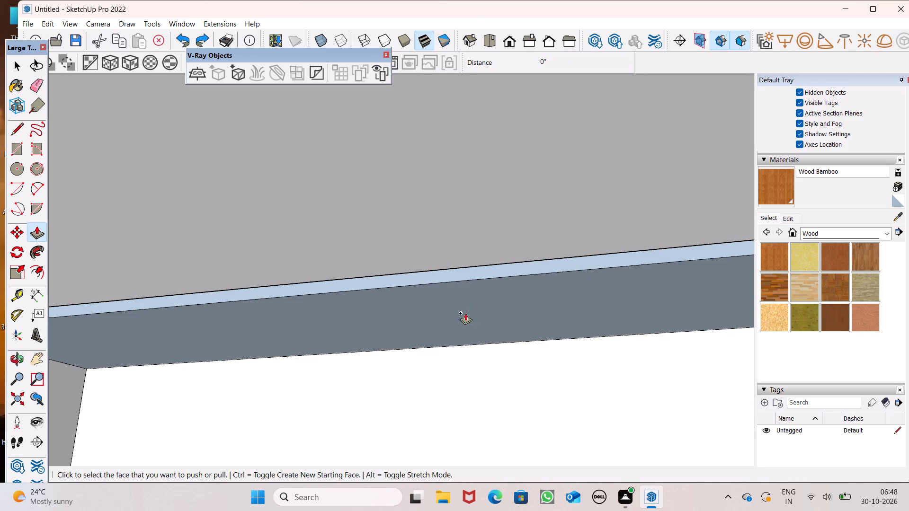
# Examine the step between the lowered ceiling and the adjoining underside inside the lower large opening.
pyautogui.moveTo(464, 308); pyautogui.dragTo(421, 326, button='middle')
pyautogui.scroll(3, 448, 329)
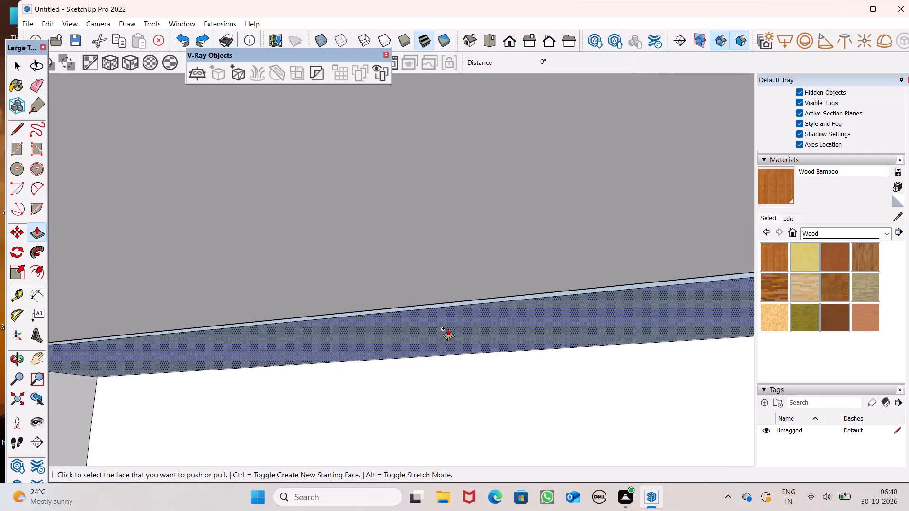
pyautogui.scroll(5, 448, 328)
pyautogui.moveTo(455, 321); pyautogui.dragTo(338, 326, button='middle')
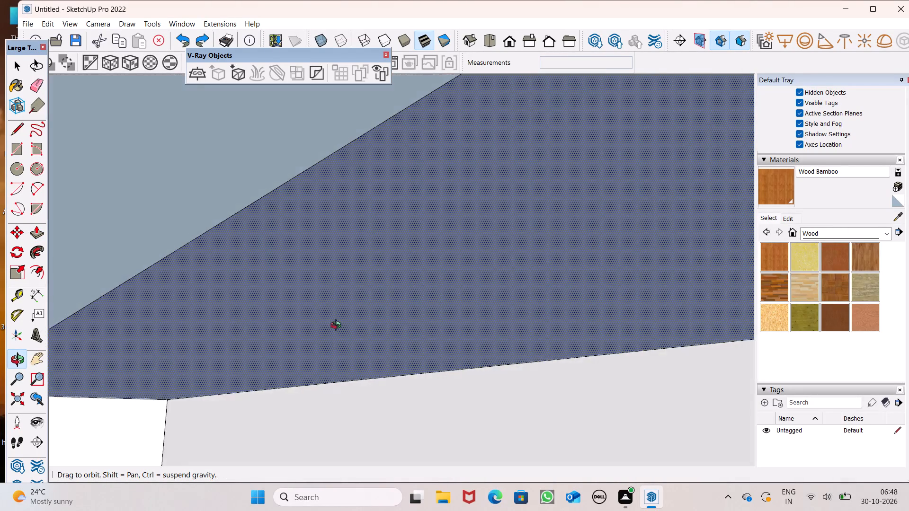
pyautogui.moveTo(338, 326); pyautogui.dragTo(392, 343, button='middle')
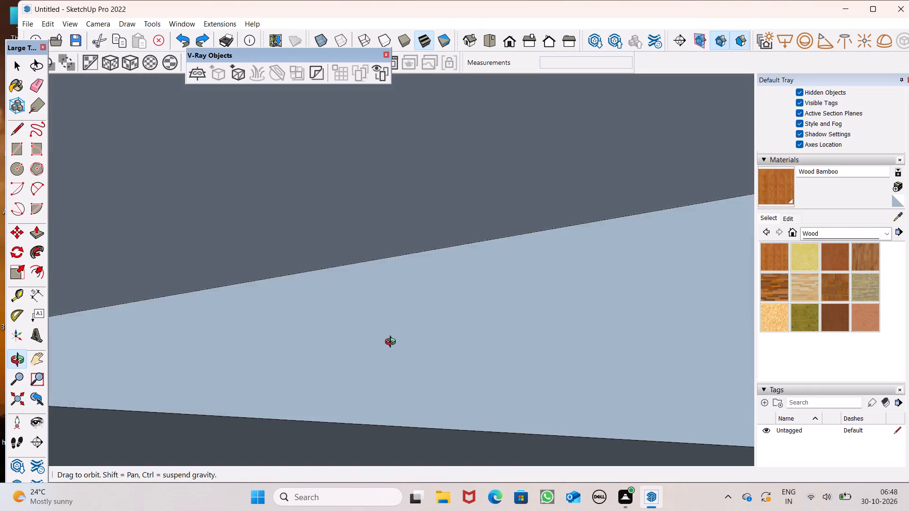
pyautogui.moveTo(392, 343); pyautogui.dragTo(424, 248, button='middle')
pyautogui.scroll(1, 424, 248)
pyautogui.scroll(-4, 419, 280)
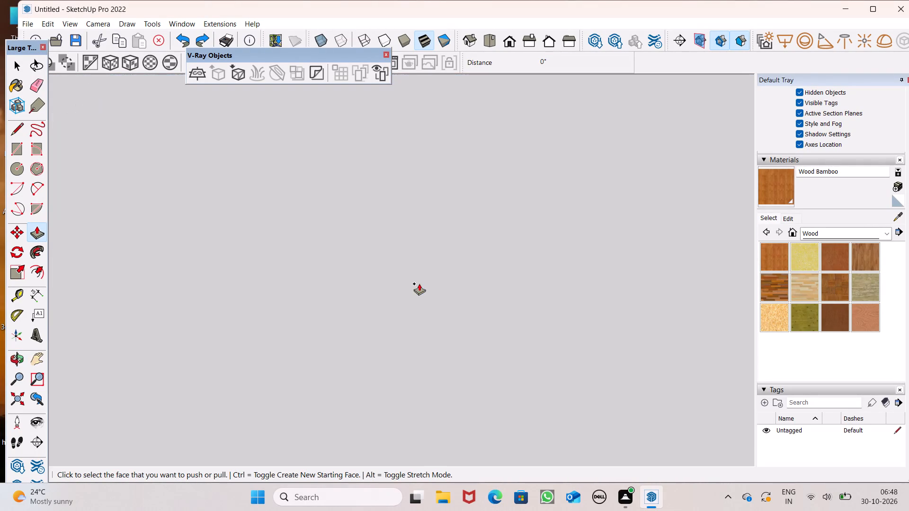
pyautogui.scroll(-6, 419, 283)
# Switch to the front view and inspect the whole house's front and side exterior.
pyautogui.click(512, 42)
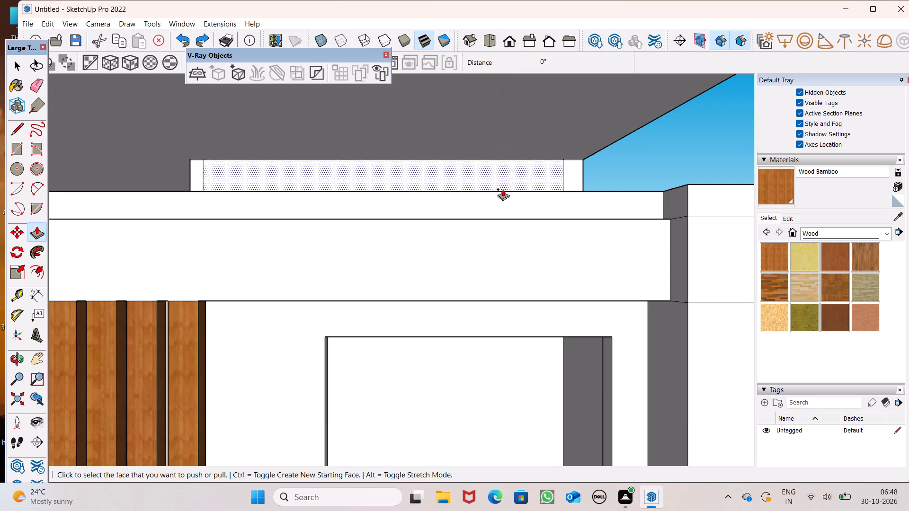
pyautogui.scroll(-6, 503, 210)
pyautogui.scroll(-4, 500, 252)
pyautogui.moveTo(520, 265); pyautogui.dragTo(383, 25, button='middle')
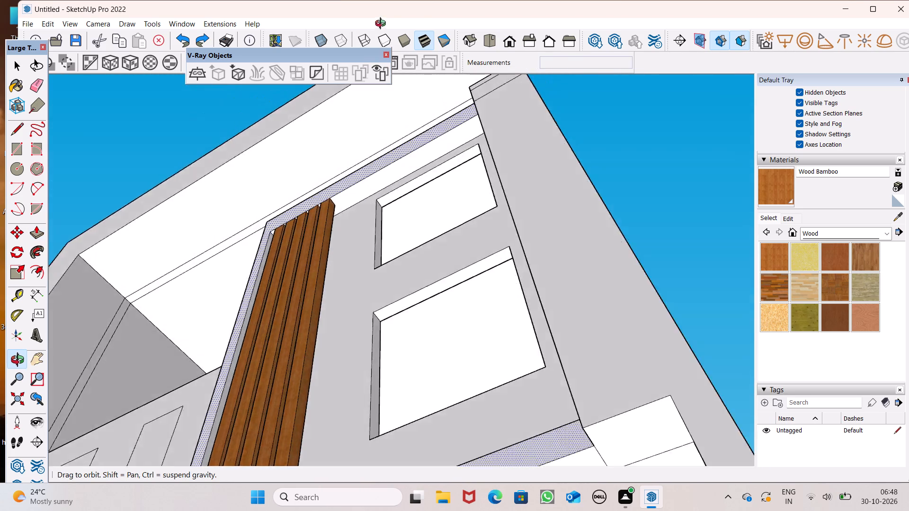
pyautogui.moveTo(383, 25); pyautogui.dragTo(642, 175, button='middle')
pyautogui.scroll(1, 642, 175)
pyautogui.scroll(-5, 507, 233)
pyautogui.scroll(-9, 411, 198)
pyautogui.moveTo(524, 301); pyautogui.dragTo(400, 427, button='middle')
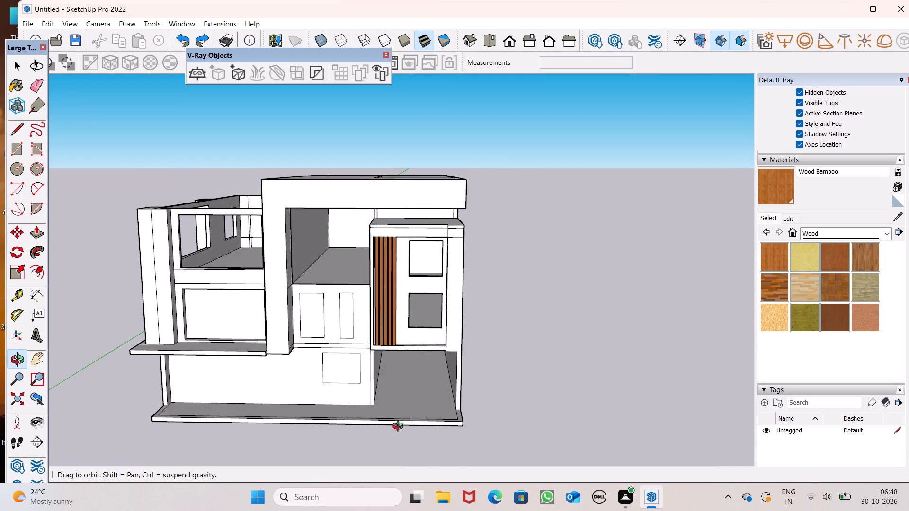
pyautogui.moveTo(400, 427); pyautogui.dragTo(669, 380, button='middle')
# Examine the ceiling step and the adjoining inner front walls through the lower large side-wall opening.
pyautogui.moveTo(189, 376); pyautogui.dragTo(399, 372, button='middle')
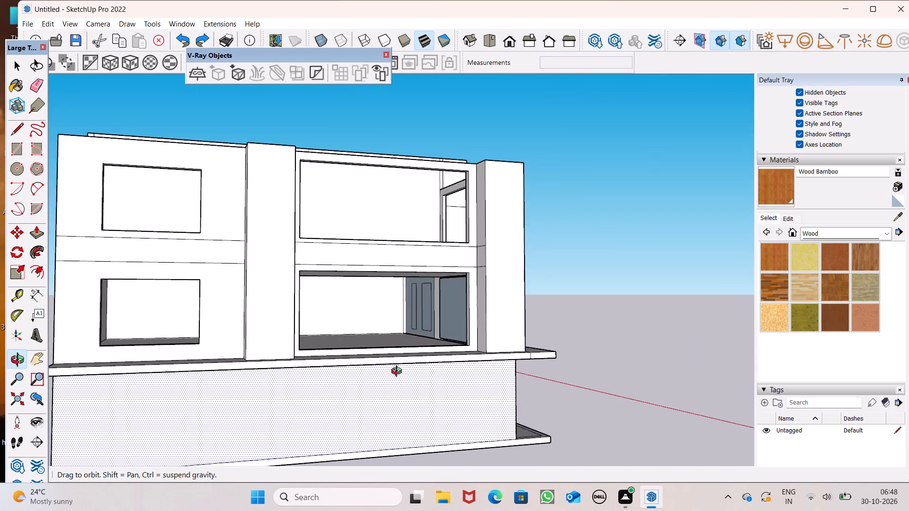
pyautogui.moveTo(399, 372); pyautogui.dragTo(399, 370, button='middle')
pyautogui.moveTo(397, 366); pyautogui.dragTo(368, 347, button='middle')
pyautogui.scroll(7, 364, 334)
pyautogui.scroll(5, 475, 250)
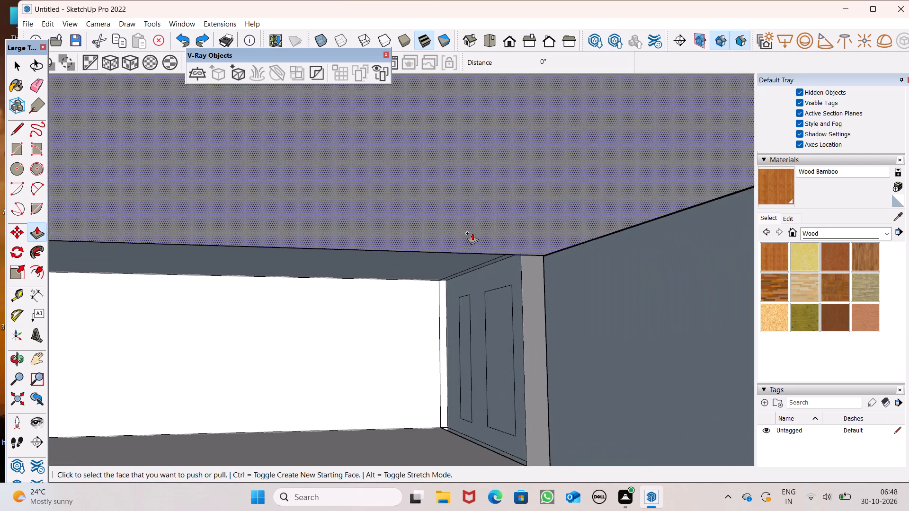
pyautogui.moveTo(483, 300); pyautogui.dragTo(540, 283, button='middle')
pyautogui.scroll(6, 557, 252)
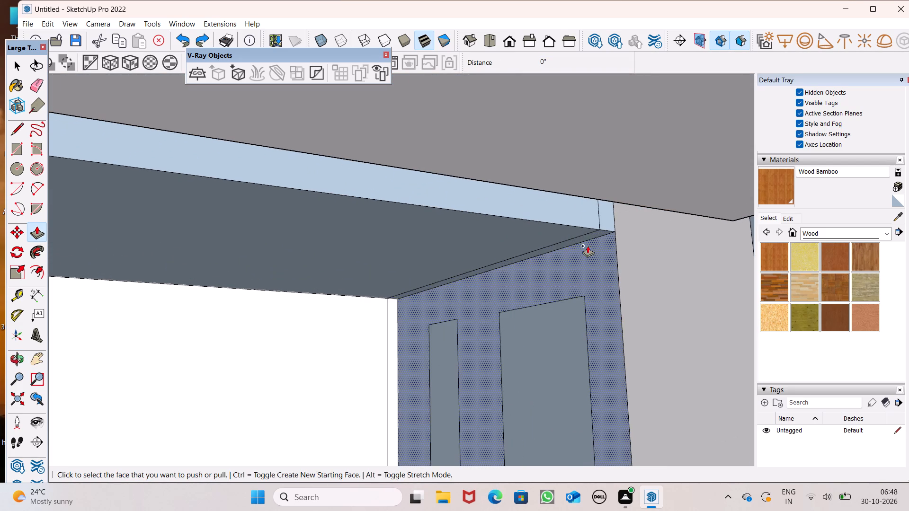
pyautogui.moveTo(593, 238); pyautogui.dragTo(571, 264, button='middle')
pyautogui.scroll(1, 593, 238)
pyautogui.moveTo(566, 254); pyautogui.dragTo(565, 254, button='middle')
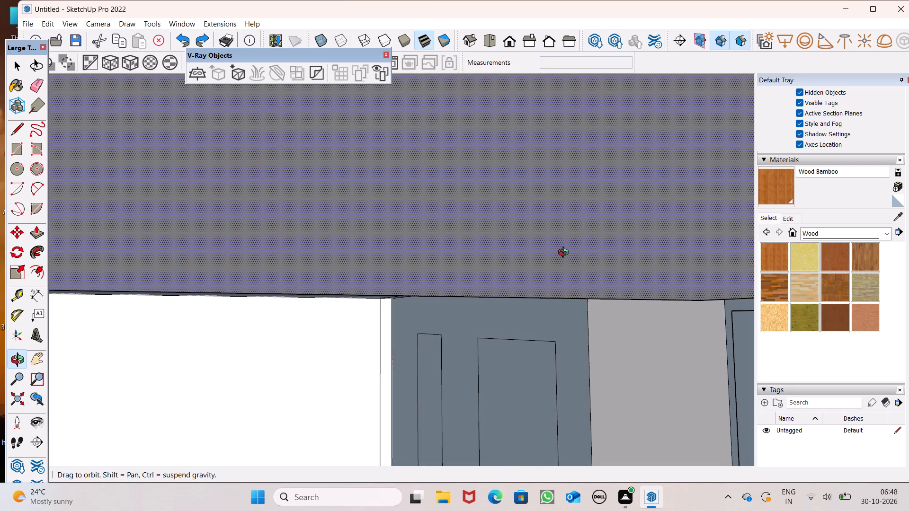
pyautogui.moveTo(565, 254); pyautogui.dragTo(560, 256, button='middle')
pyautogui.scroll(-20, 480, 191)
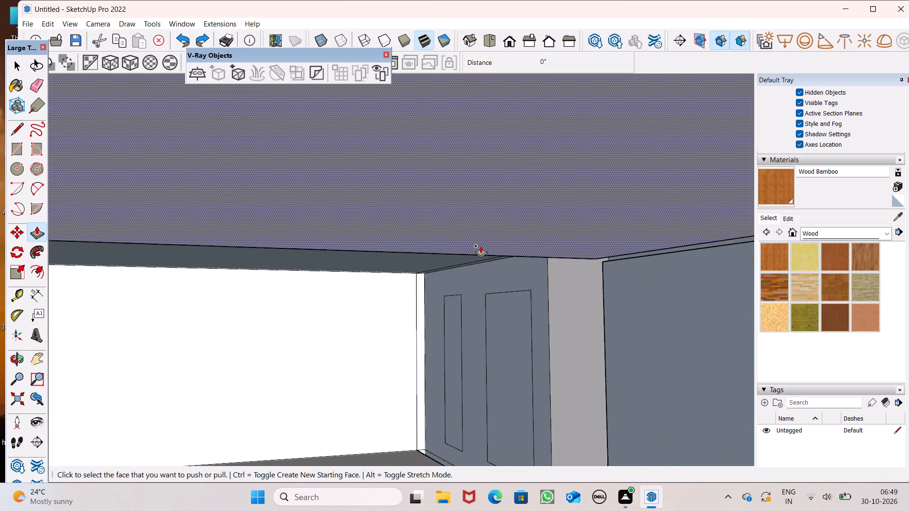
pyautogui.scroll(-4, 481, 246)
# Pull the inner face of the front wall containing the two tall window outlines 6" into the room.
pyautogui.moveTo(544, 288); pyautogui.dragTo(555, 290, button='middle')
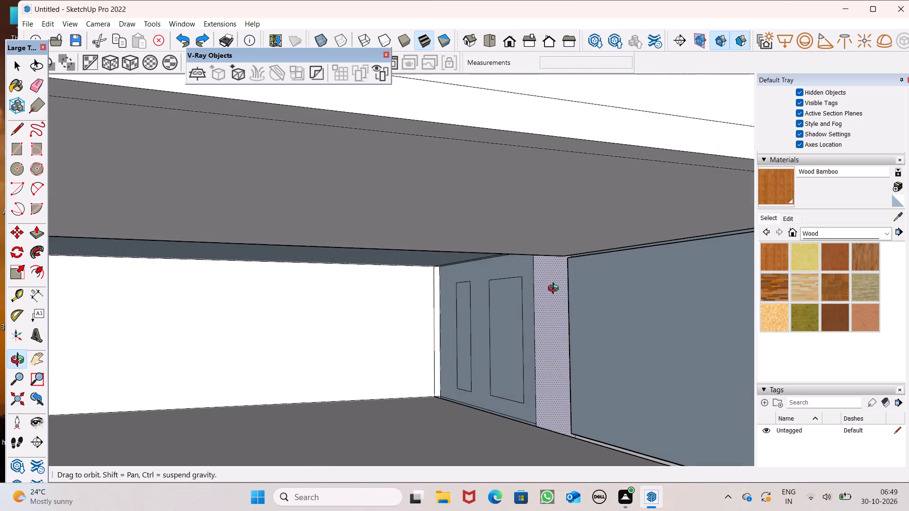
pyautogui.moveTo(555, 290); pyautogui.dragTo(537, 293, button='middle')
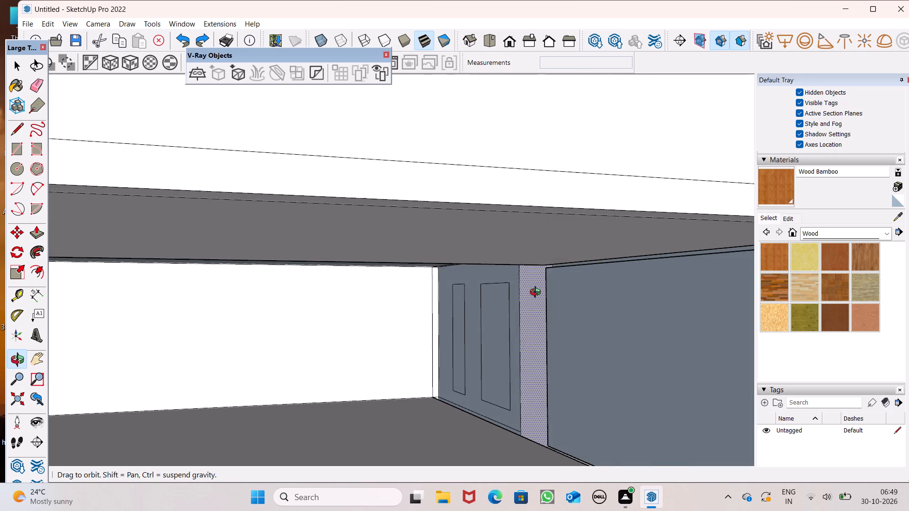
pyautogui.moveTo(537, 293); pyautogui.dragTo(542, 276, button='middle')
pyautogui.scroll(3, 502, 376)
pyautogui.scroll(-2, 494, 373)
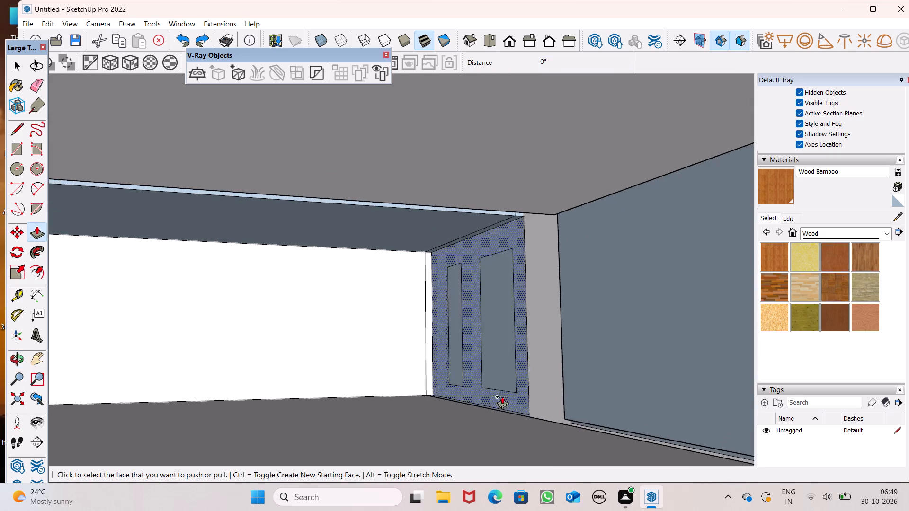
pyautogui.moveTo(503, 396); pyautogui.dragTo(506, 425, button='middle')
pyautogui.scroll(-3, 502, 382)
pyautogui.scroll(5, 506, 411)
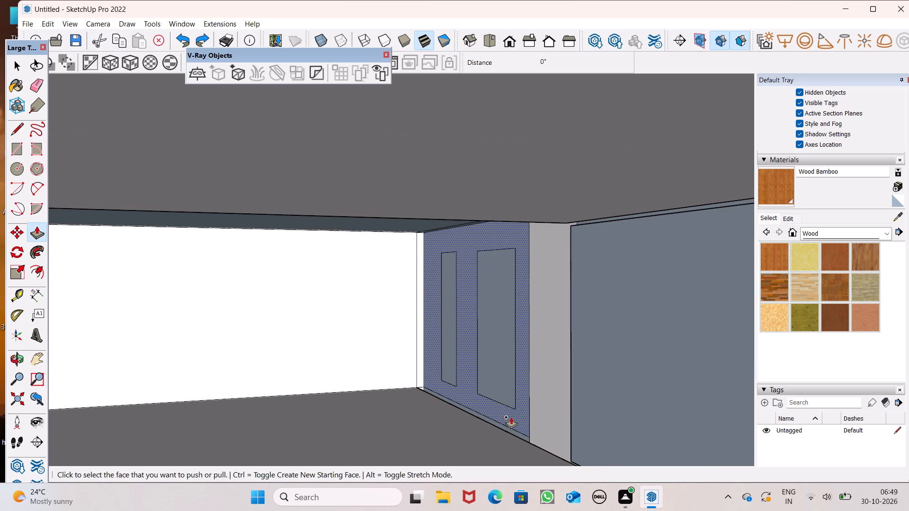
pyautogui.moveTo(527, 417); pyautogui.dragTo(526, 421)
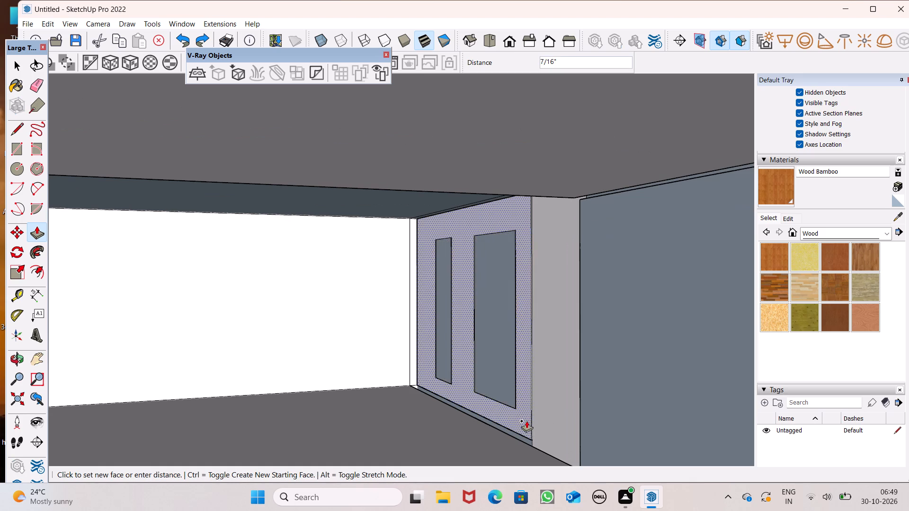
pyautogui.moveTo(526, 421); pyautogui.dragTo(518, 435)
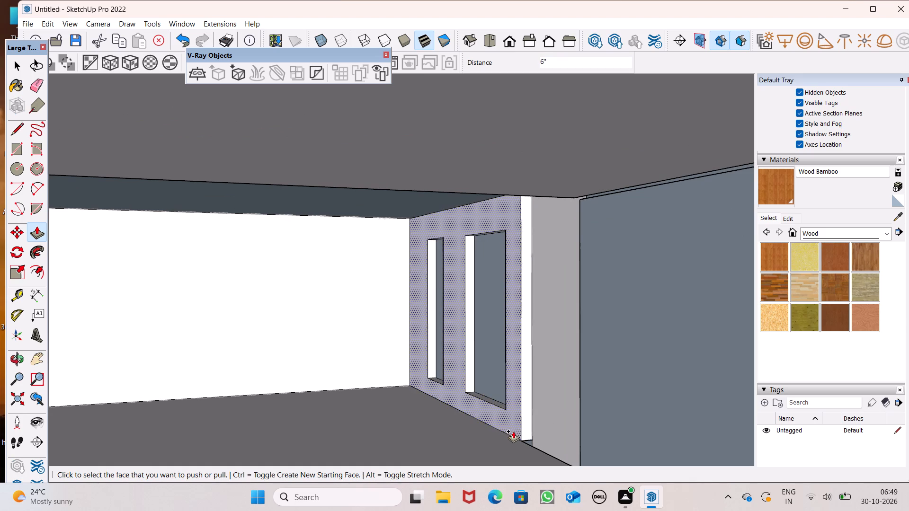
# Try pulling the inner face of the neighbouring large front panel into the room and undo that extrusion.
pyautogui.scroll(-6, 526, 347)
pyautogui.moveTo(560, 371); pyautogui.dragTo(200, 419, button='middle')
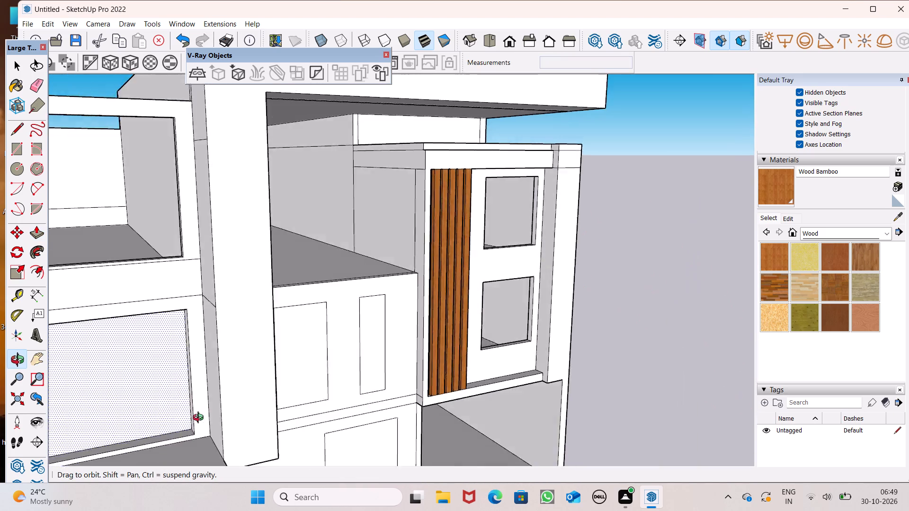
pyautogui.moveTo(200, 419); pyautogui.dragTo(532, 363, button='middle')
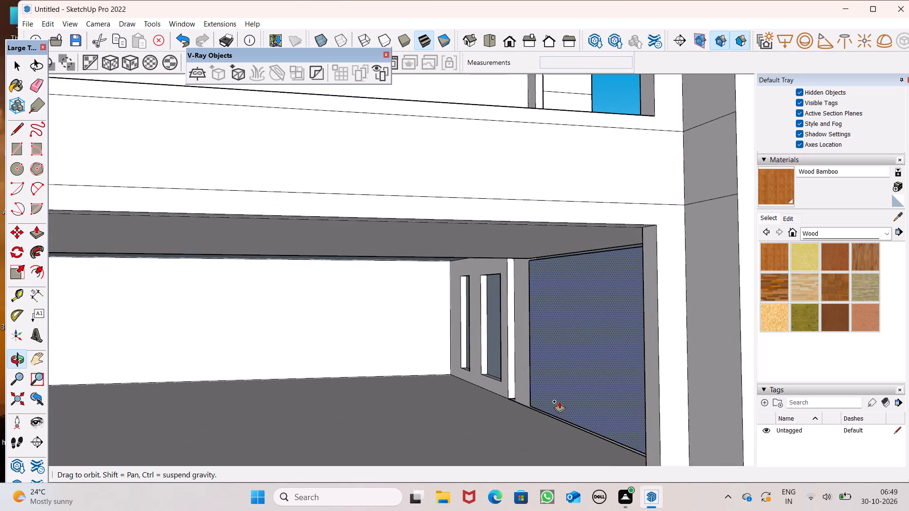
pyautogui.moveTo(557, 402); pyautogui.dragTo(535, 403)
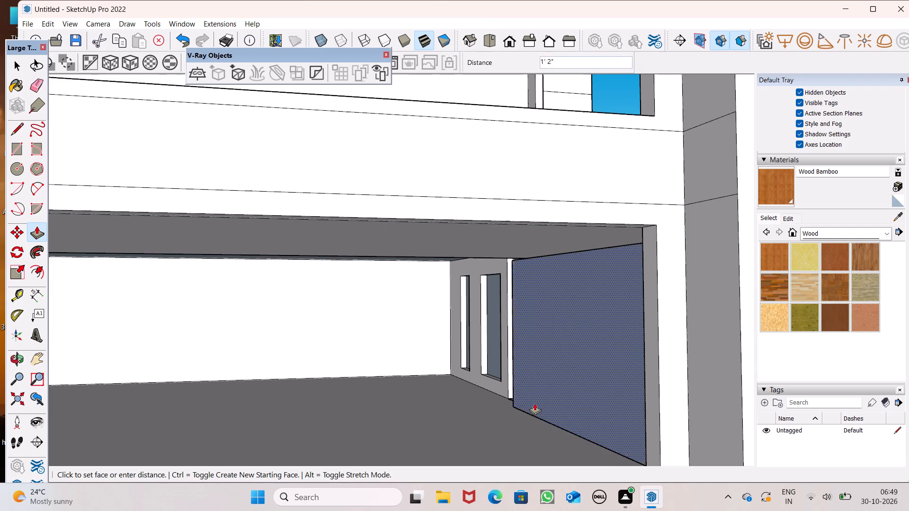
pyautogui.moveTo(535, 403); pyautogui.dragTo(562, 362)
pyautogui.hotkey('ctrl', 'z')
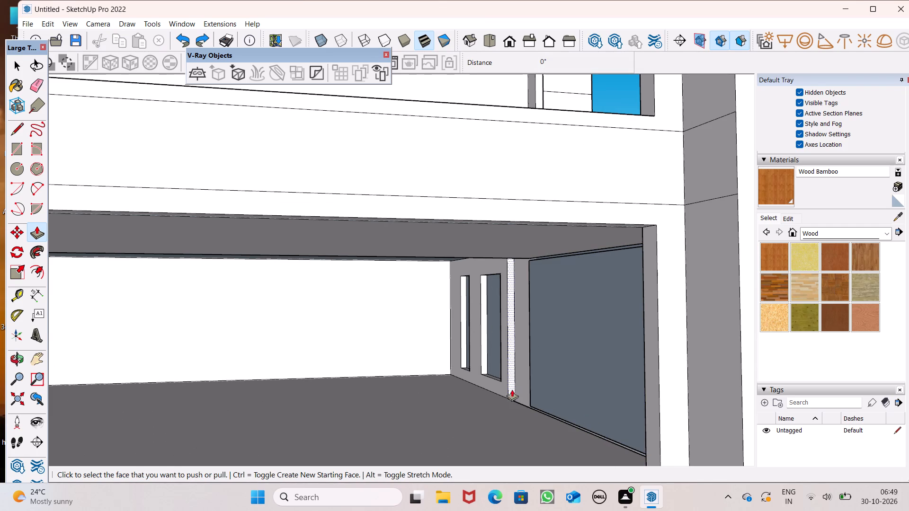
# Push/Pull the inner face of the large front panel beside the two-window wall by 15/16".
pyautogui.moveTo(553, 409); pyautogui.dragTo(591, 365, button='middle')
pyautogui.scroll(1, 597, 386)
pyautogui.moveTo(577, 390); pyautogui.dragTo(569, 441, button='middle')
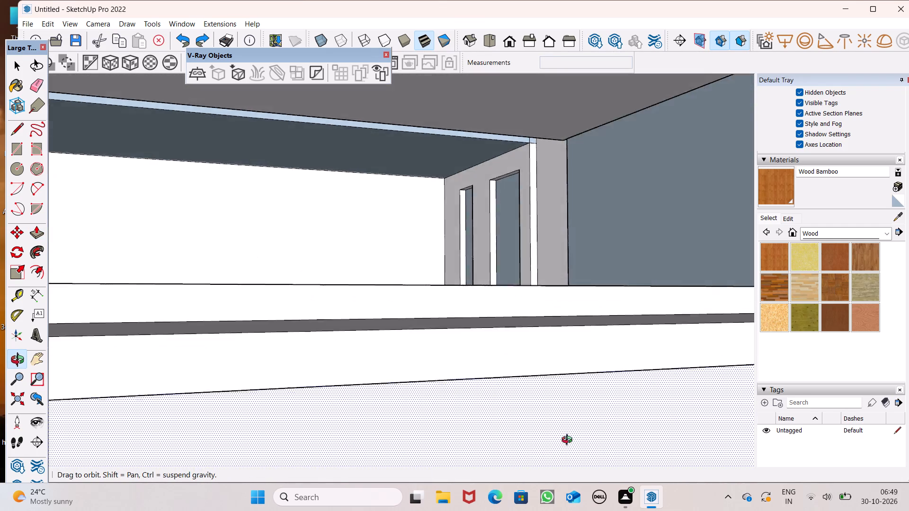
pyautogui.moveTo(569, 441); pyautogui.dragTo(513, 474, button='middle')
pyautogui.scroll(-6, 521, 333)
pyautogui.scroll(-4, 493, 299)
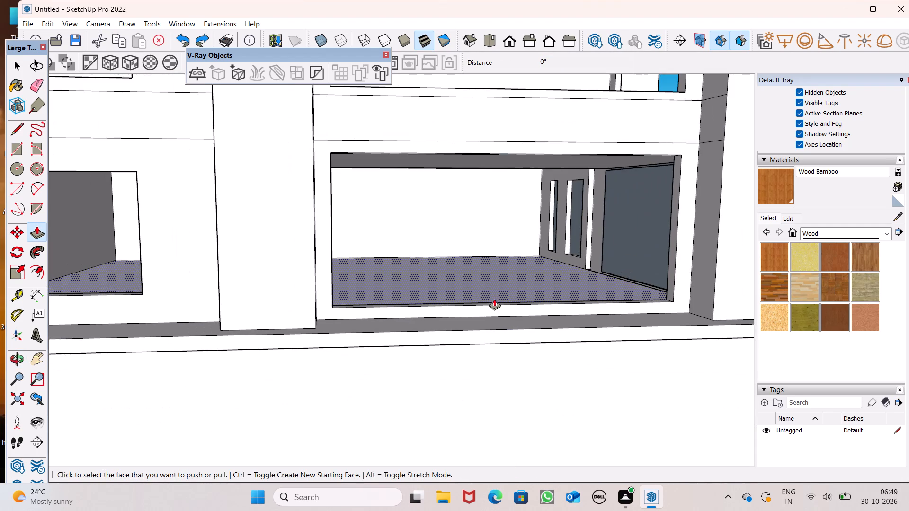
pyautogui.scroll(5, 625, 267)
pyautogui.click(620, 260)
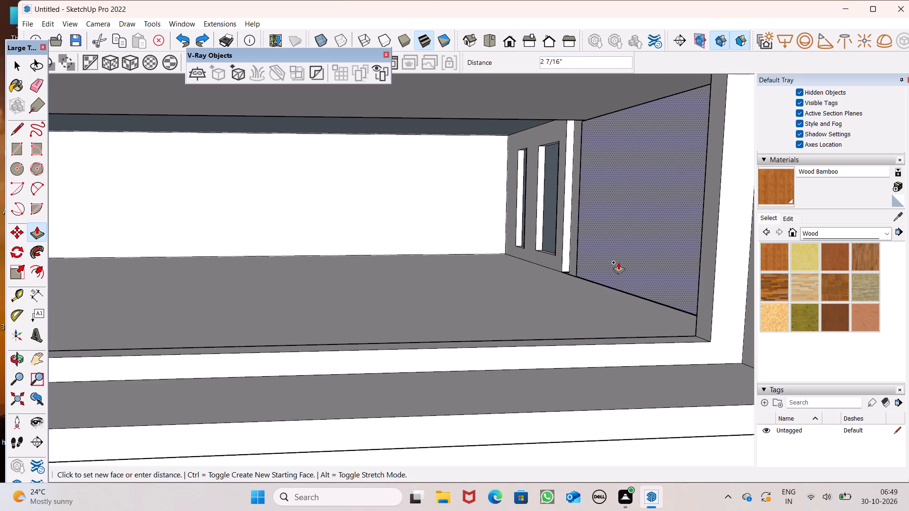
pyautogui.click(619, 262)
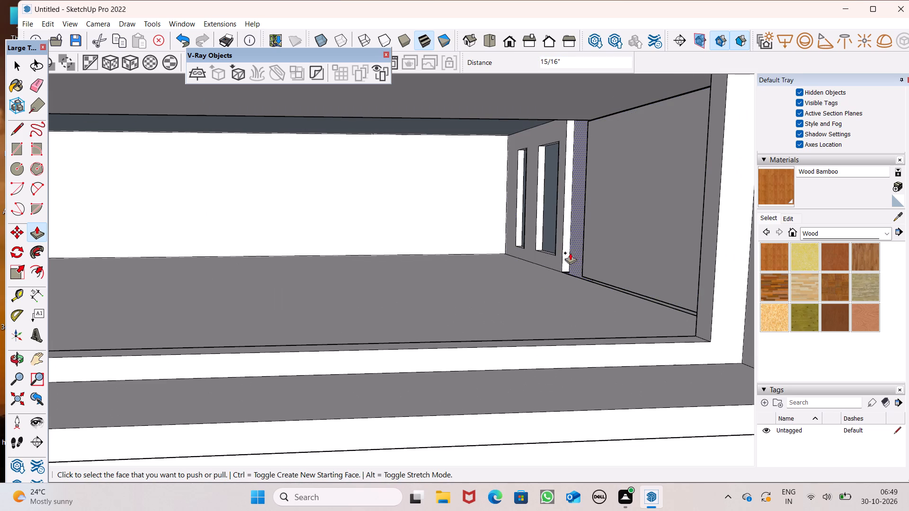
# Try extruding the narrow face between the two-window wall and the large front panel by 11 1/8".
pyautogui.moveTo(574, 250); pyautogui.dragTo(580, 275)
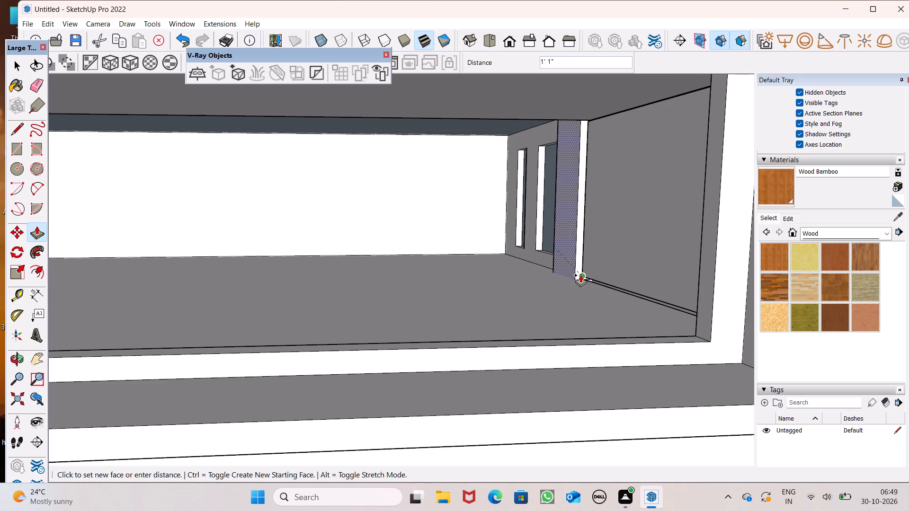
pyautogui.moveTo(580, 275); pyautogui.dragTo(591, 272)
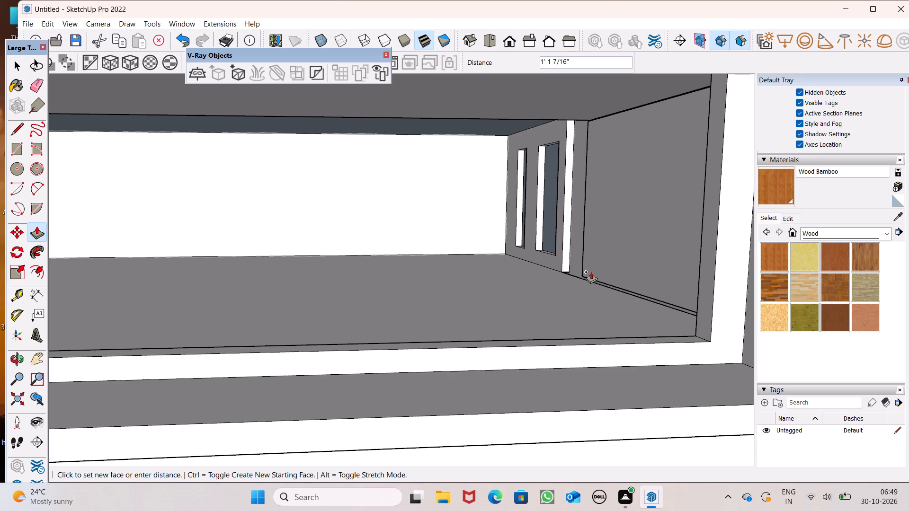
pyautogui.moveTo(591, 272); pyautogui.dragTo(588, 271)
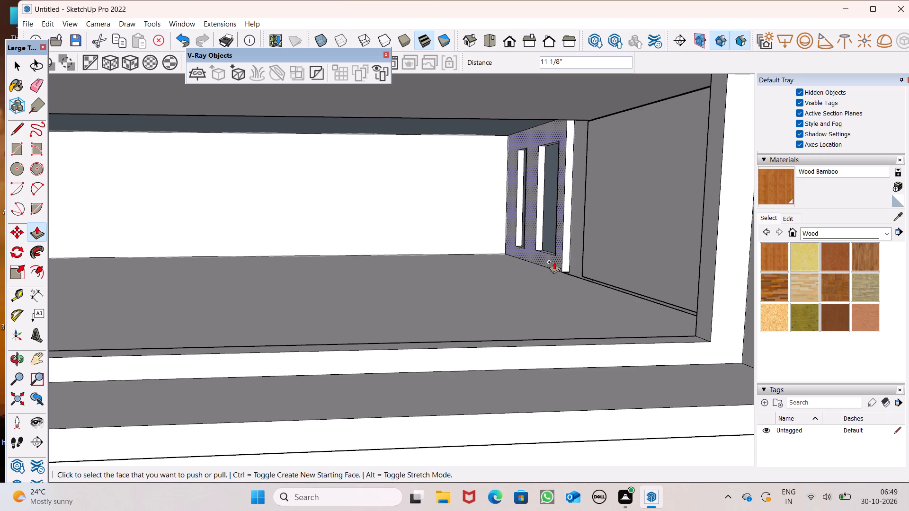
# Push/Pull the rear ceiling face next to the two-window wall by about 8 1/8".
pyautogui.moveTo(546, 280); pyautogui.dragTo(504, 251, button='middle')
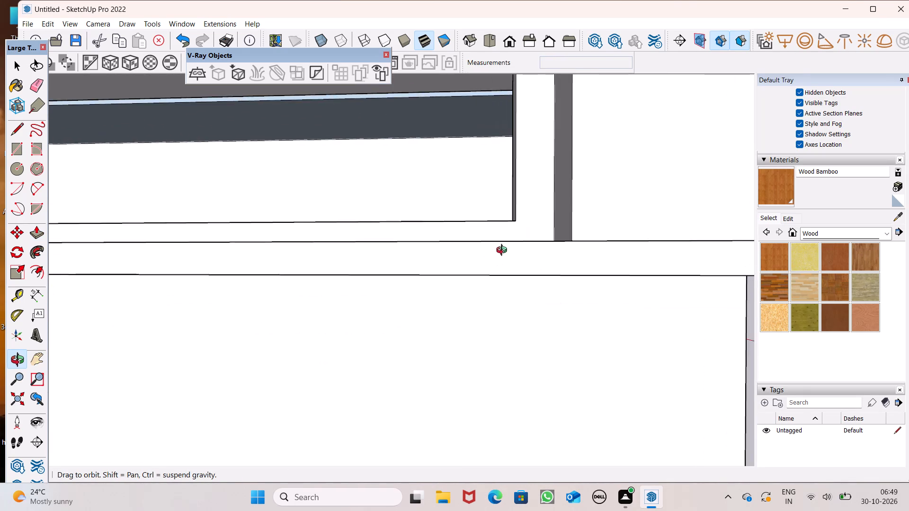
pyautogui.moveTo(504, 251); pyautogui.dragTo(506, 247, button='middle')
pyautogui.scroll(1, 505, 106)
pyautogui.moveTo(516, 107); pyautogui.dragTo(546, 116, button='middle')
pyautogui.scroll(6, 550, 112)
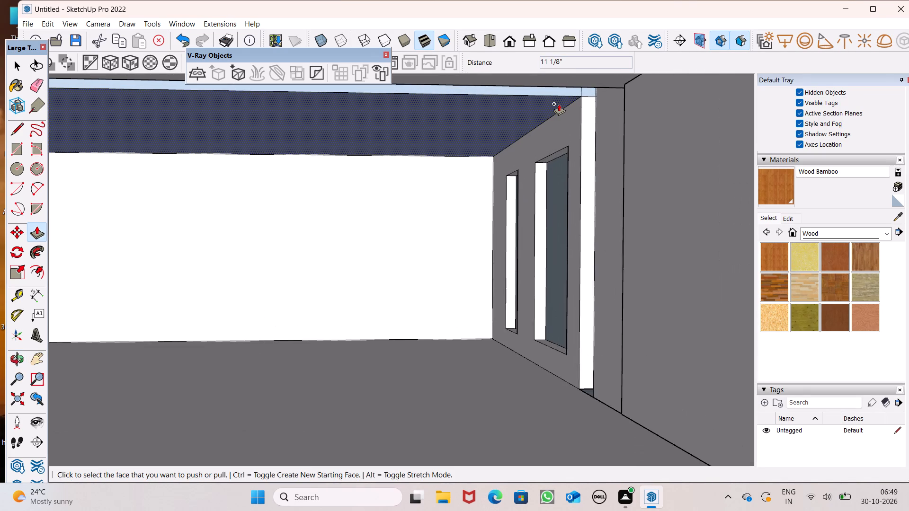
pyautogui.moveTo(559, 103); pyautogui.dragTo(560, 106)
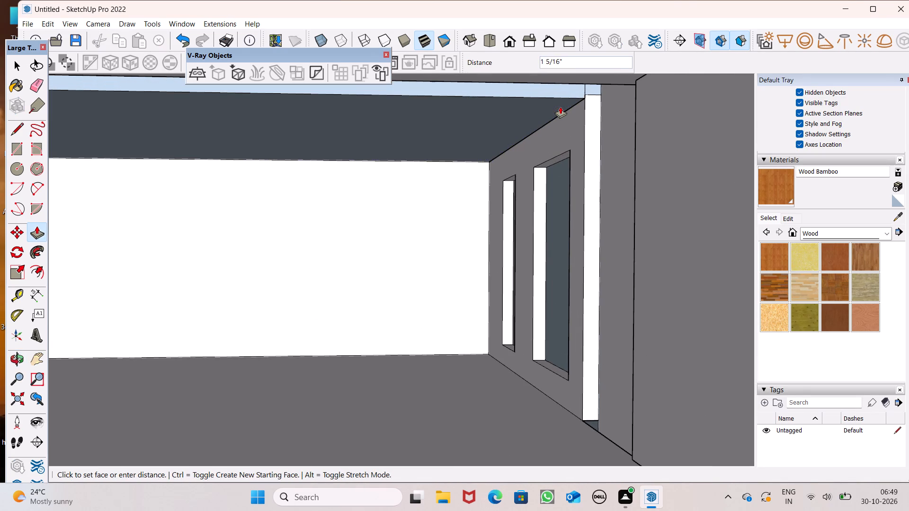
pyautogui.moveTo(560, 106); pyautogui.dragTo(561, 98)
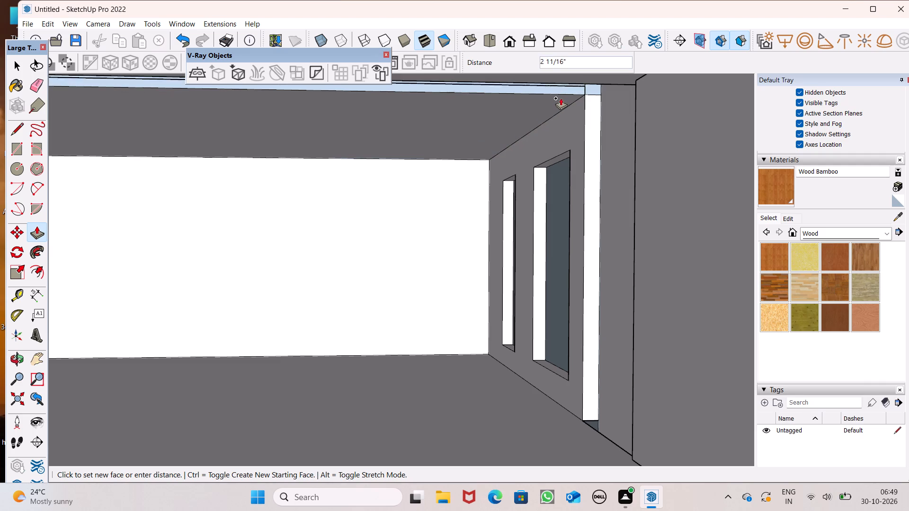
pyautogui.moveTo(561, 98); pyautogui.dragTo(569, 81)
# Extrude the white vertical step face between the two ceiling levels by 3' 7".
pyautogui.scroll(-18, 578, 135)
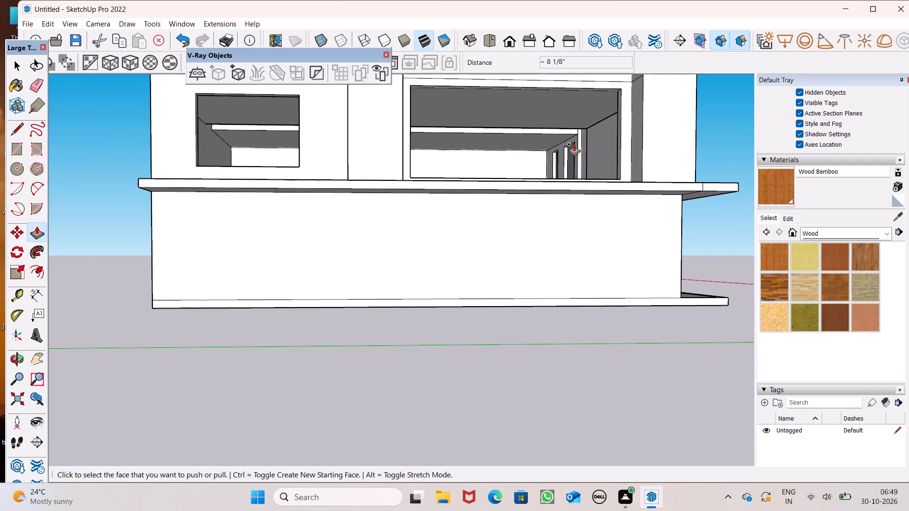
pyautogui.moveTo(574, 144); pyautogui.dragTo(529, 34, button='middle')
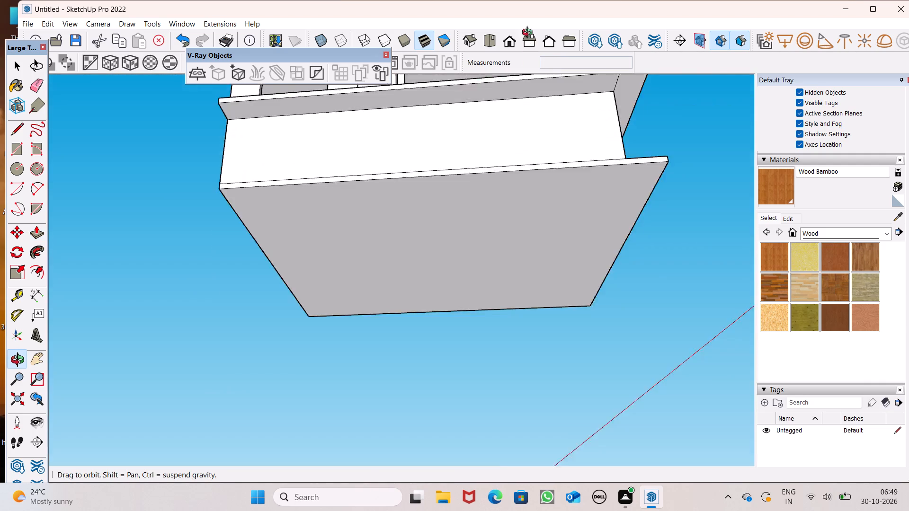
pyautogui.moveTo(529, 34); pyautogui.dragTo(537, 90, button='middle')
pyautogui.scroll(8, 524, 103)
pyautogui.scroll(1, 483, 179)
pyautogui.moveTo(483, 188); pyautogui.dragTo(492, 239, button='middle')
pyautogui.scroll(4, 522, 137)
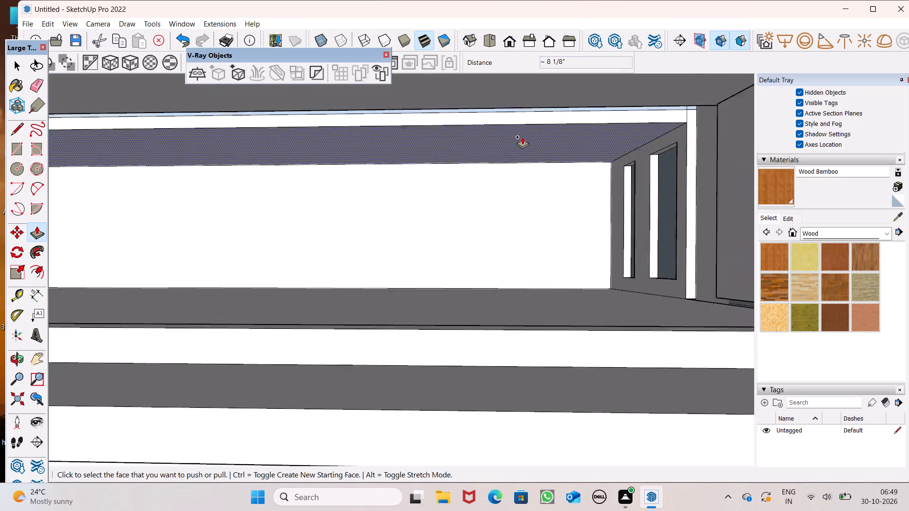
pyautogui.scroll(4, 522, 137)
pyautogui.moveTo(563, 133); pyautogui.dragTo(552, 148, button='middle')
pyautogui.scroll(1, 554, 137)
pyautogui.scroll(-3, 541, 192)
pyautogui.moveTo(537, 163); pyautogui.dragTo(543, 146, button='middle')
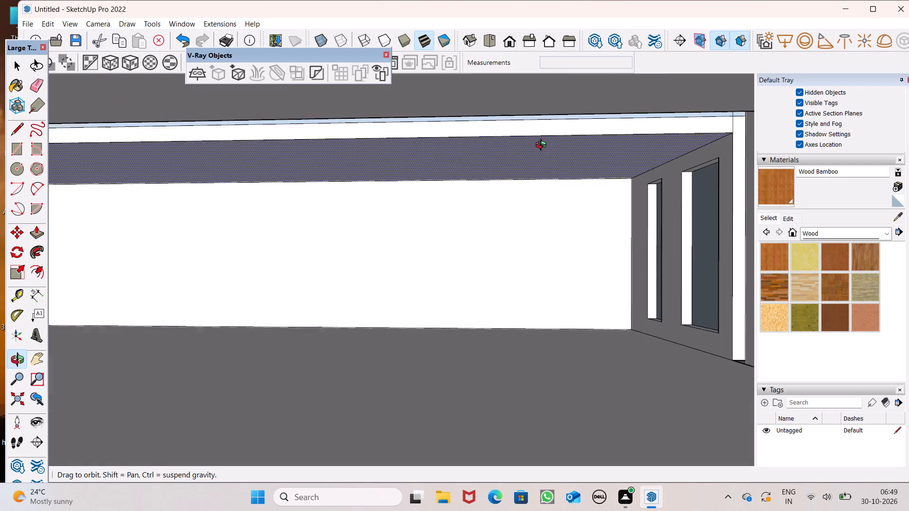
pyautogui.moveTo(543, 146); pyautogui.dragTo(546, 141, button='middle')
pyautogui.moveTo(547, 122); pyautogui.dragTo(536, 105)
# Inspect the ceiling through the side openings and the house's front exterior around the ground-floor window outline.
pyautogui.scroll(-11, 463, 138)
pyautogui.moveTo(516, 148); pyautogui.dragTo(515, 155, button='middle')
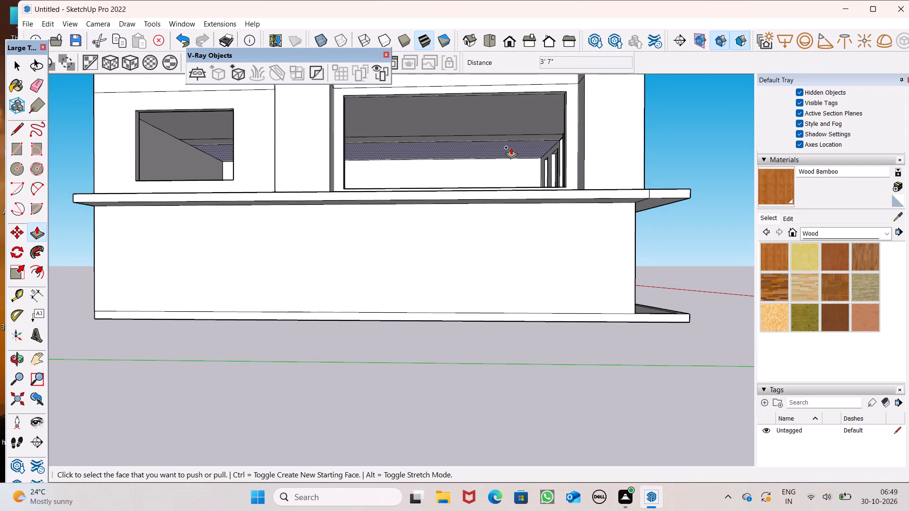
pyautogui.moveTo(490, 150); pyautogui.dragTo(483, 238, button='middle')
pyautogui.scroll(1, 482, 185)
pyautogui.scroll(-1, 454, 150)
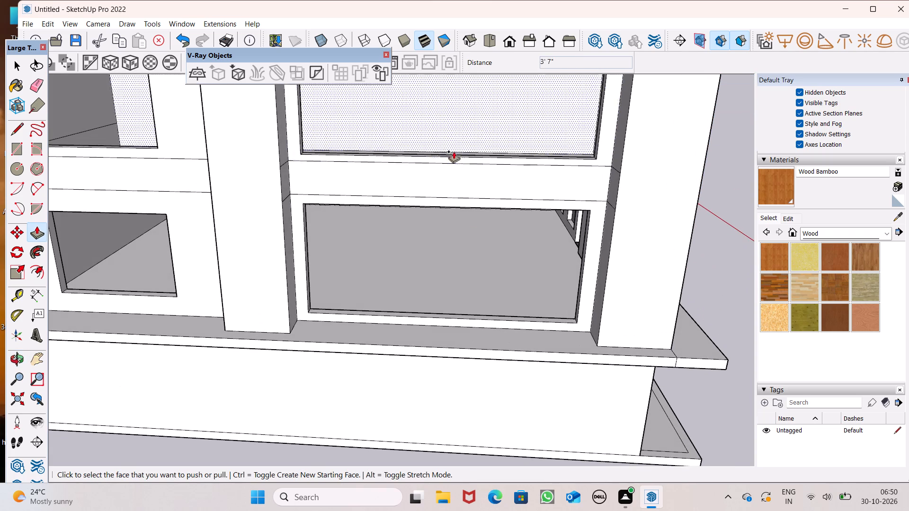
pyautogui.scroll(-7, 454, 151)
pyautogui.moveTo(457, 273); pyautogui.dragTo(194, 184, button='middle')
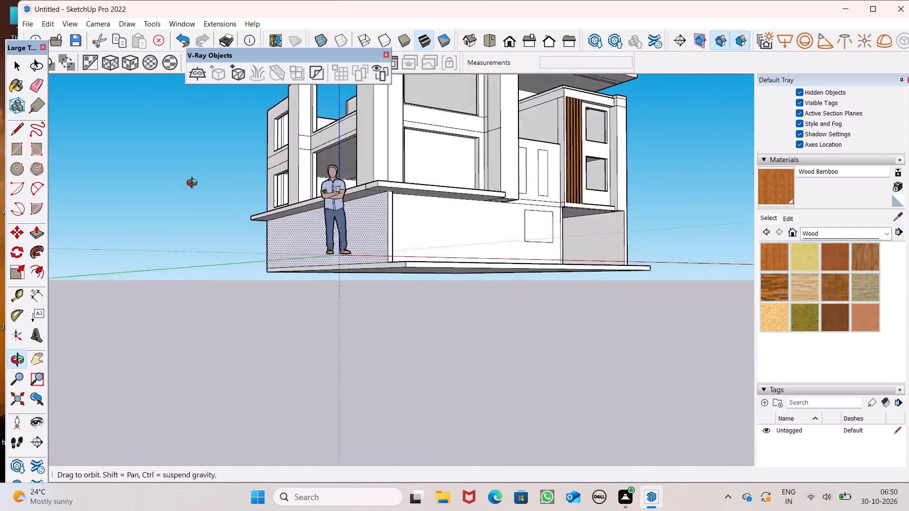
pyautogui.moveTo(194, 184); pyautogui.dragTo(82, 205, button='middle')
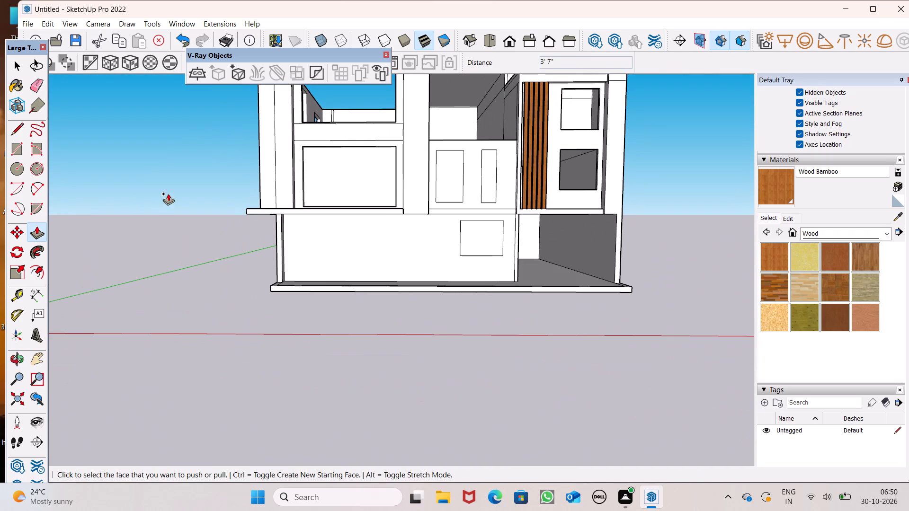
pyautogui.moveTo(470, 230); pyautogui.dragTo(462, 251, button='middle')
pyautogui.scroll(7, 475, 201)
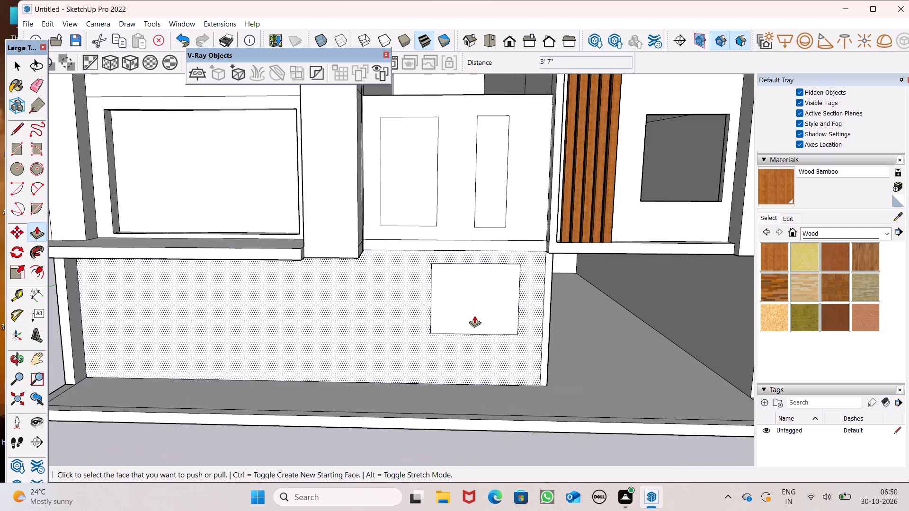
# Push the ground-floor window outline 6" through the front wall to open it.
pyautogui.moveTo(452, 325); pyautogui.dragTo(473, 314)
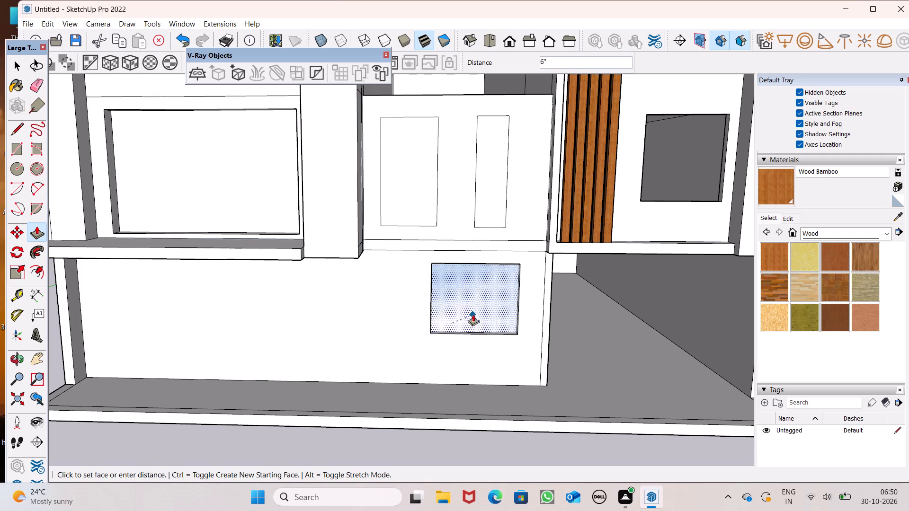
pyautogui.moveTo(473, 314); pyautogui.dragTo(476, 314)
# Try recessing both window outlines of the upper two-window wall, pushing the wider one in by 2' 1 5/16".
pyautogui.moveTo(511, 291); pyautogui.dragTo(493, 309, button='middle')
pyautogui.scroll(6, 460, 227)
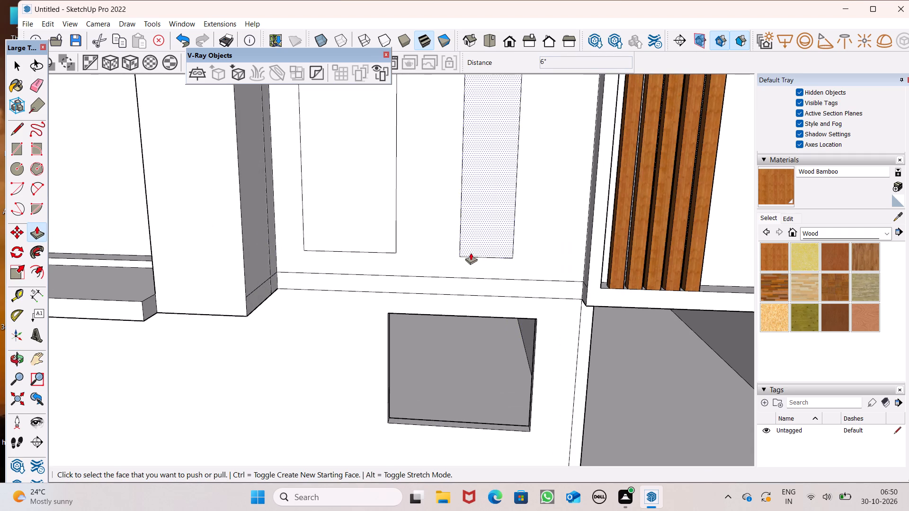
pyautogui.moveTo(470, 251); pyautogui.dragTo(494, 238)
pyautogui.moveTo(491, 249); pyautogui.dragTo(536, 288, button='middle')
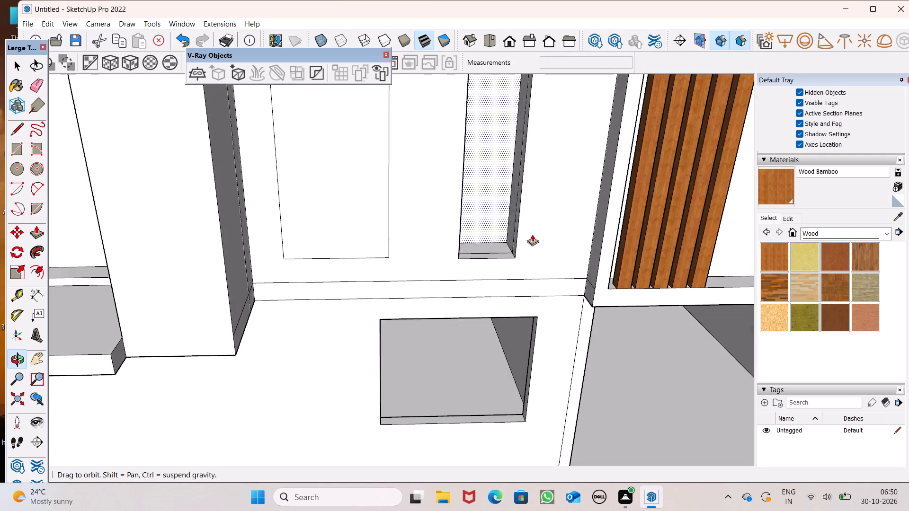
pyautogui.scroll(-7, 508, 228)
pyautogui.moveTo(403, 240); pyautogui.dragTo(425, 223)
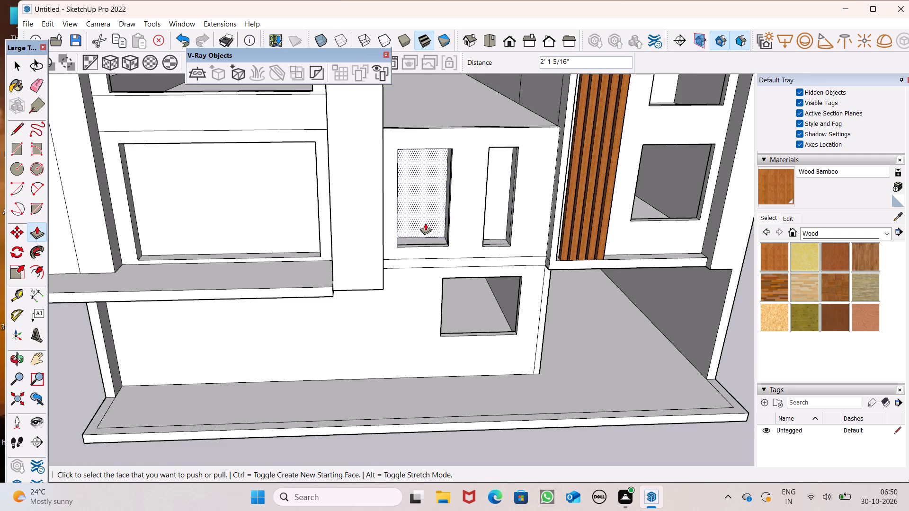
# Undo the window pushes and the preceding Push/Pull changes to the interior ceiling and inner front walls.
pyautogui.hotkey('ctrl', 'z')
pyautogui.hotkey('ctrl', 'z')
pyautogui.hotkey('ctrl', 'z')
pyautogui.hotkey('ctrl', 'z')
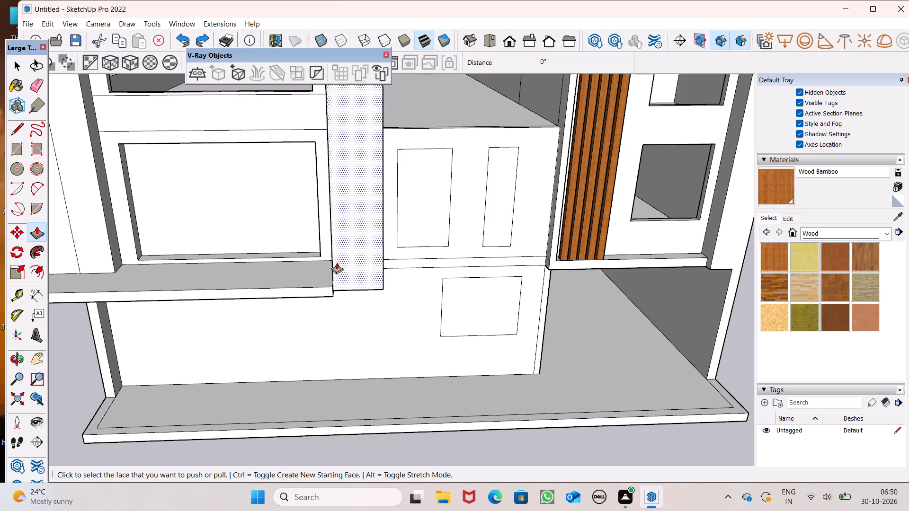
pyautogui.moveTo(329, 259); pyautogui.dragTo(841, 217, button='middle')
pyautogui.keyDown('ctrl'); pyautogui.scroll(1, 840, 217); pyautogui.keyUp('ctrl')
pyautogui.hotkey('ctrl', 'z')
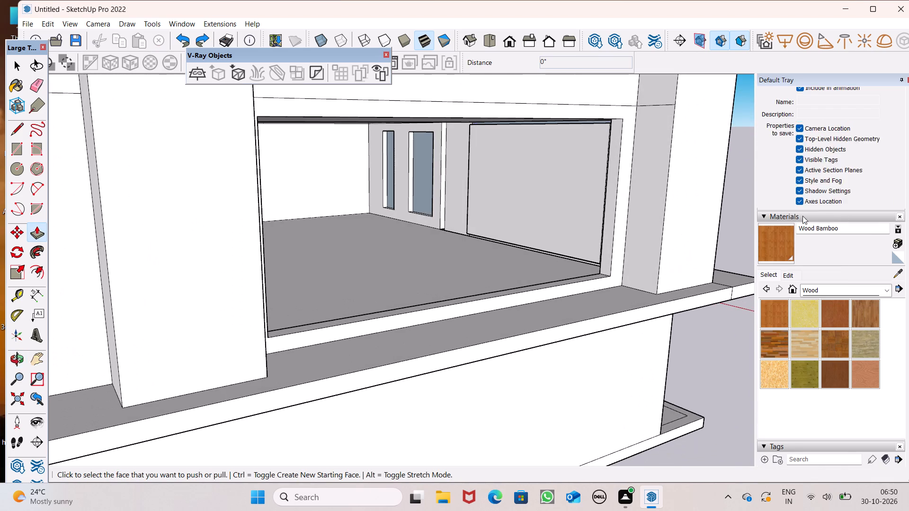
pyautogui.hotkey('ctrl', 'z')
pyautogui.hotkey('ctrl', 'z')
pyautogui.hotkey('ctrl', 'z')
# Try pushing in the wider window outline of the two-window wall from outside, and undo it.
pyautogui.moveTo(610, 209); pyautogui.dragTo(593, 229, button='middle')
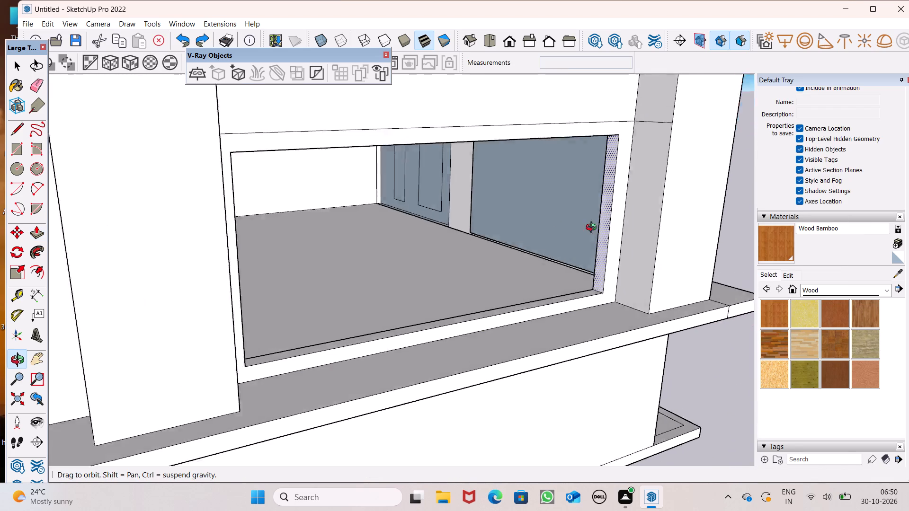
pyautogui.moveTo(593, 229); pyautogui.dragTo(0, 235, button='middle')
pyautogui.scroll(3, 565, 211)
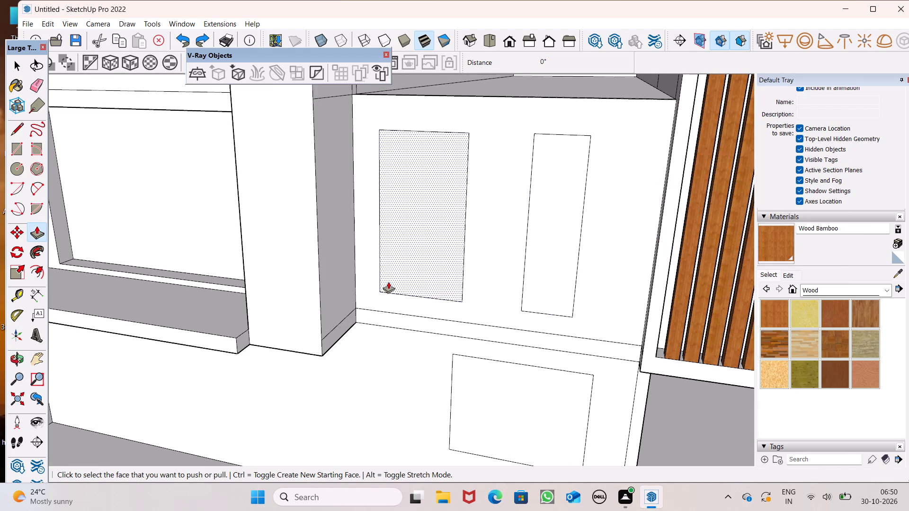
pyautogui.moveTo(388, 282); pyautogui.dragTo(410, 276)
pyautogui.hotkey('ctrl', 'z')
# From inside the room, extrude the inner face of the two-window wall by 6" around its window outlines.
pyautogui.moveTo(387, 280); pyautogui.dragTo(818, 201, button='middle')
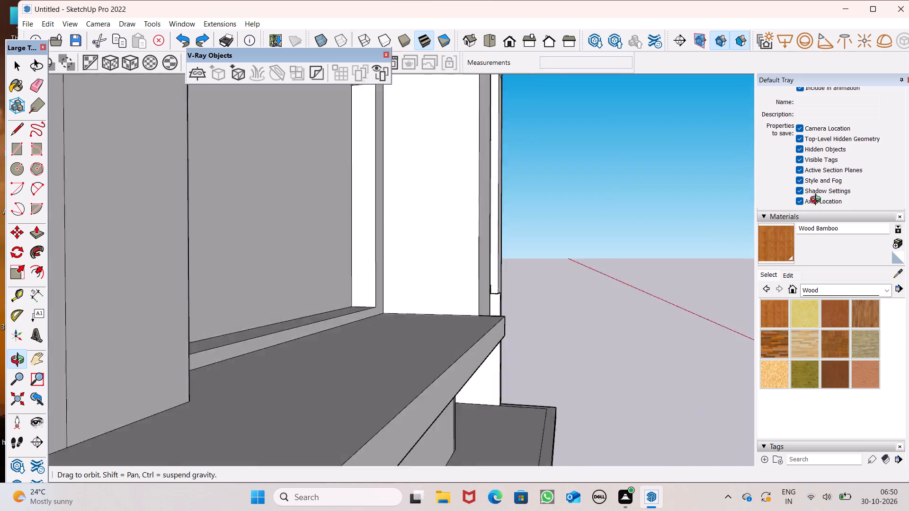
pyautogui.moveTo(818, 201); pyautogui.dragTo(847, 193, button='middle')
pyautogui.scroll(1, 322, 235)
pyautogui.moveTo(325, 233); pyautogui.dragTo(867, 298, button='middle')
pyautogui.scroll(-4, 331, 243)
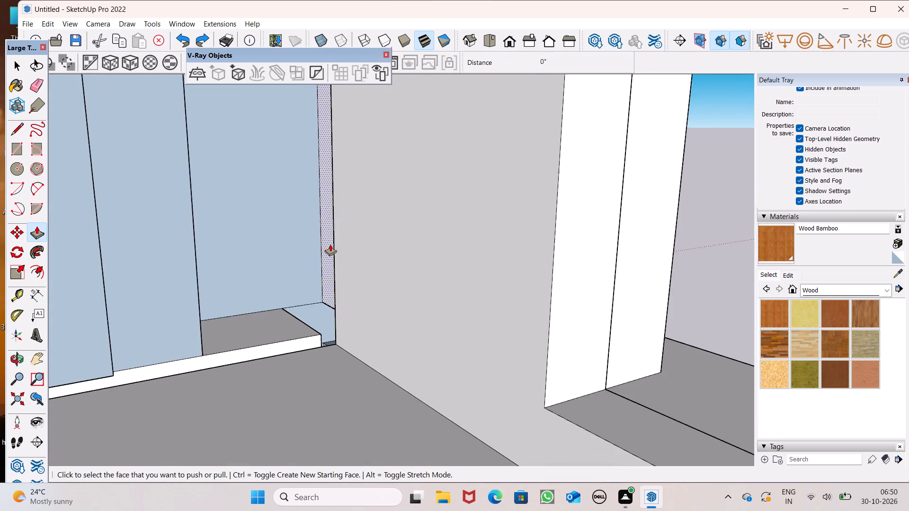
pyautogui.moveTo(304, 254); pyautogui.dragTo(0, 224, button='middle')
pyautogui.scroll(-13, 391, 225)
pyautogui.scroll(-4, 434, 238)
pyautogui.moveTo(438, 237); pyautogui.dragTo(247, 282, button='middle')
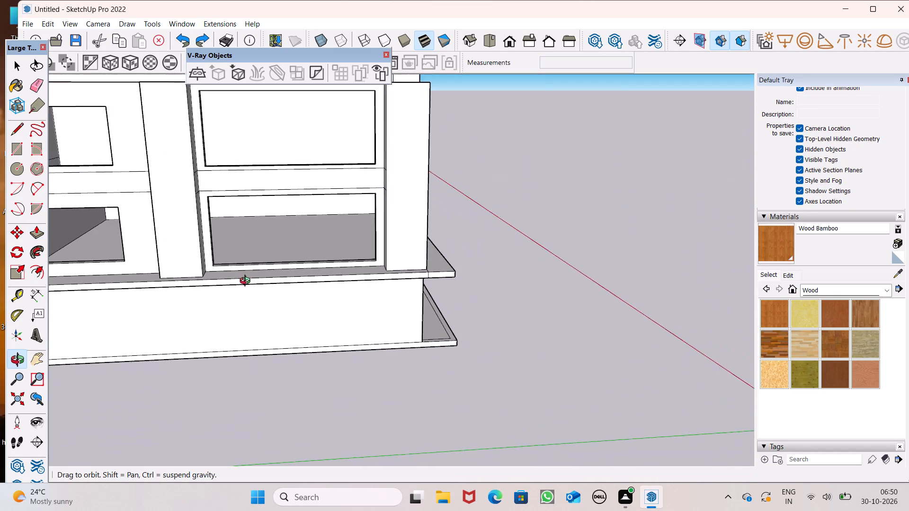
pyautogui.moveTo(247, 282); pyautogui.dragTo(0, 261, button='middle')
pyautogui.scroll(6, 231, 225)
pyautogui.moveTo(339, 226); pyautogui.dragTo(622, 220, button='middle')
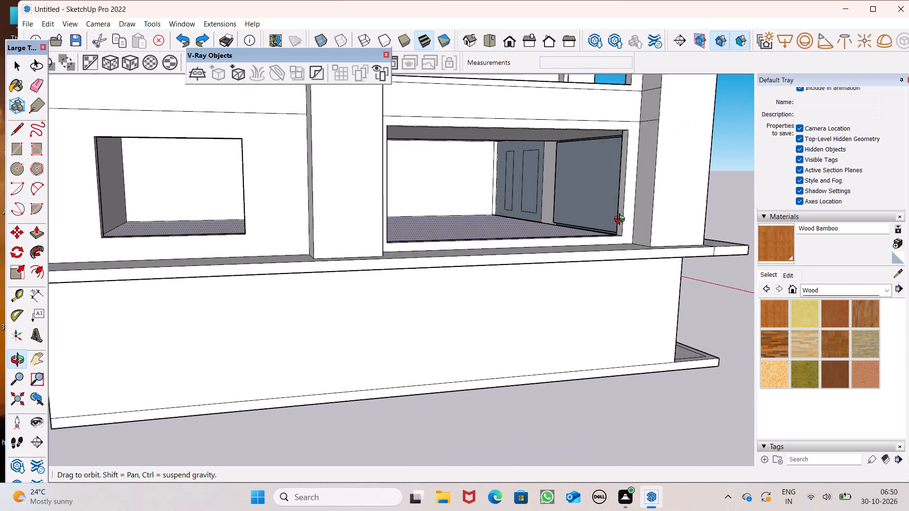
pyautogui.moveTo(622, 220); pyautogui.dragTo(621, 192, button='middle')
pyautogui.scroll(3, 476, 162)
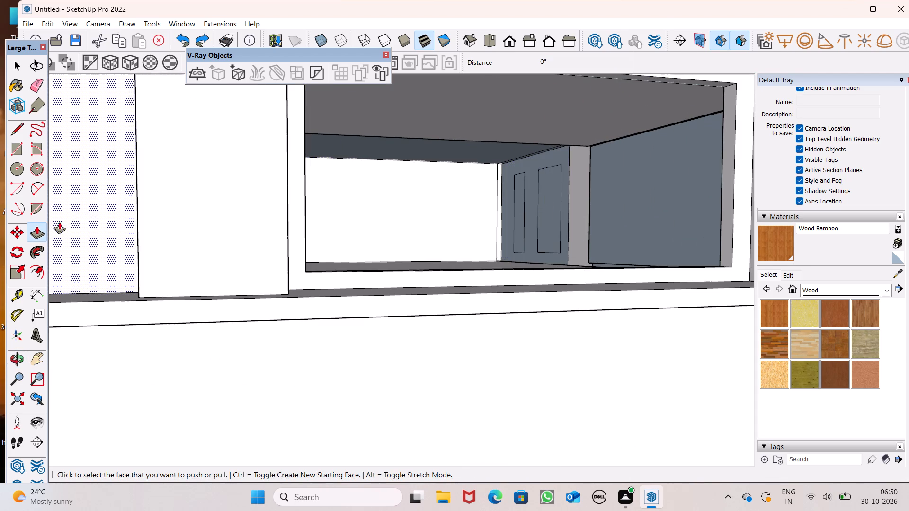
pyautogui.moveTo(579, 230); pyautogui.dragTo(588, 270, button='middle')
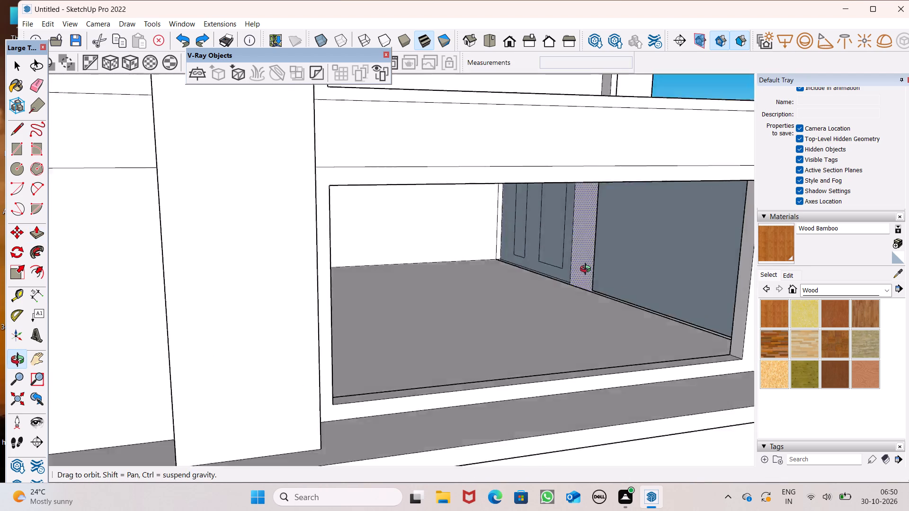
pyautogui.moveTo(588, 270); pyautogui.dragTo(596, 291, button='middle')
pyautogui.scroll(5, 596, 291)
pyautogui.moveTo(587, 286); pyautogui.dragTo(579, 259, button='middle')
pyautogui.scroll(1, 585, 284)
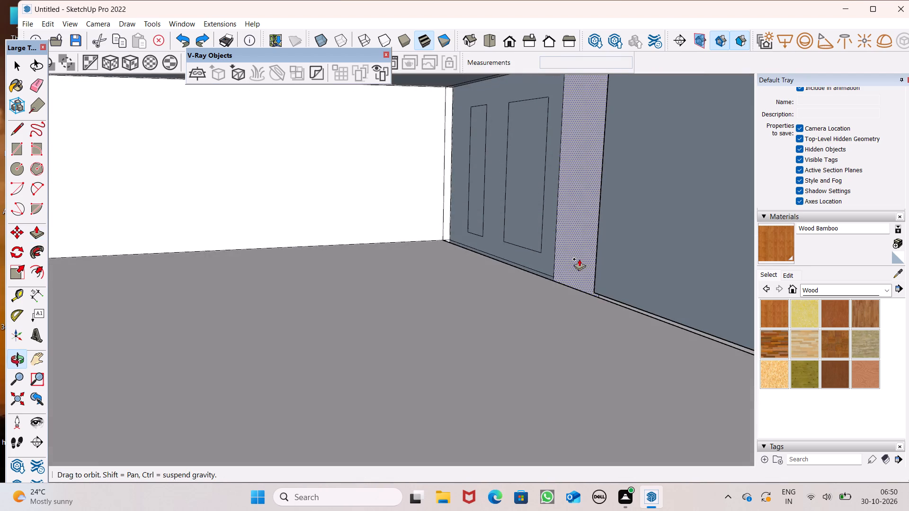
pyautogui.moveTo(579, 259); pyautogui.dragTo(579, 260, button='middle')
pyautogui.moveTo(548, 263); pyautogui.dragTo(554, 281)
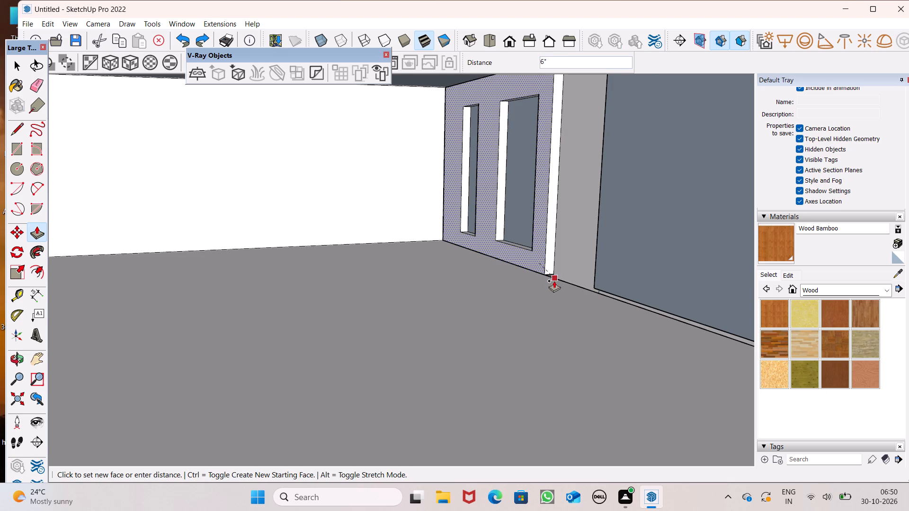
pyautogui.moveTo(554, 281); pyautogui.dragTo(555, 274)
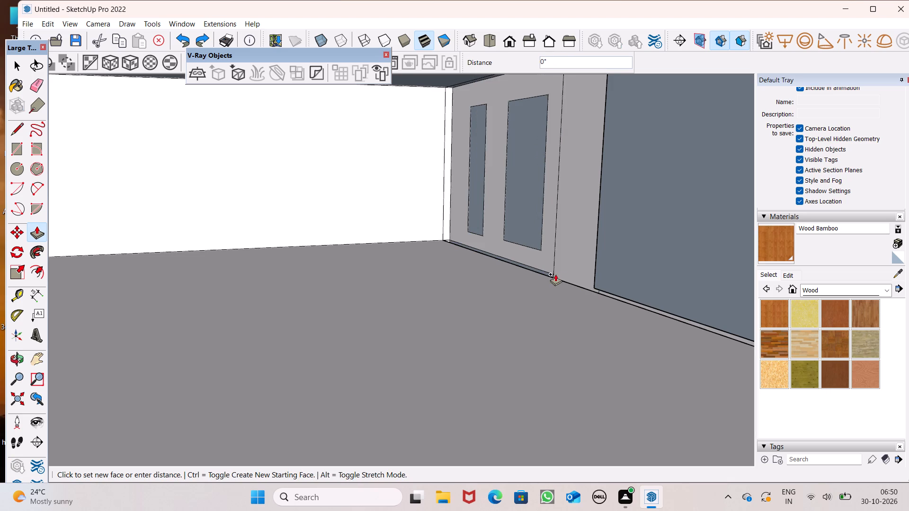
pyautogui.moveTo(555, 274); pyautogui.dragTo(553, 275)
# Extrude the narrow inner face between the two-window wall and the large front panel by 1/8".
pyautogui.moveTo(564, 255); pyautogui.dragTo(558, 261)
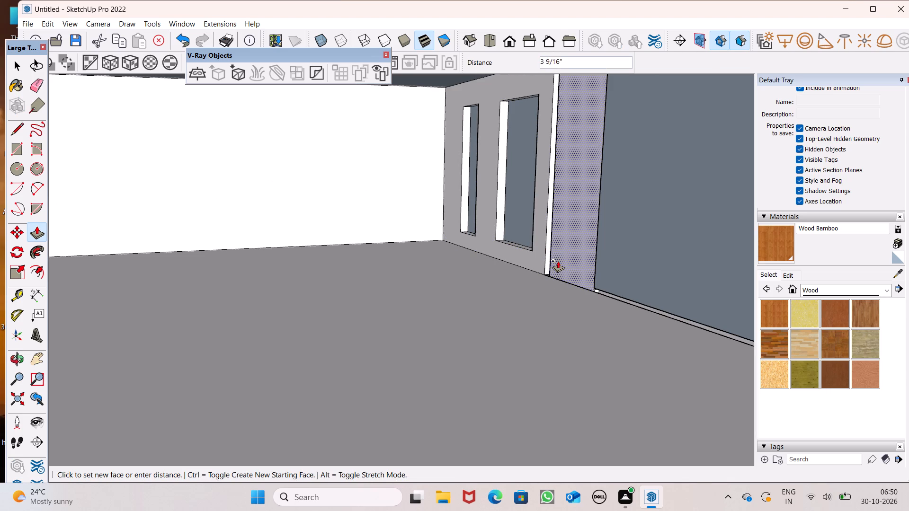
pyautogui.moveTo(558, 261); pyautogui.dragTo(564, 250)
# Push the protruding inner face of the large front panel back by 7 7/16".
pyautogui.moveTo(518, 258); pyautogui.dragTo(545, 291, button='middle')
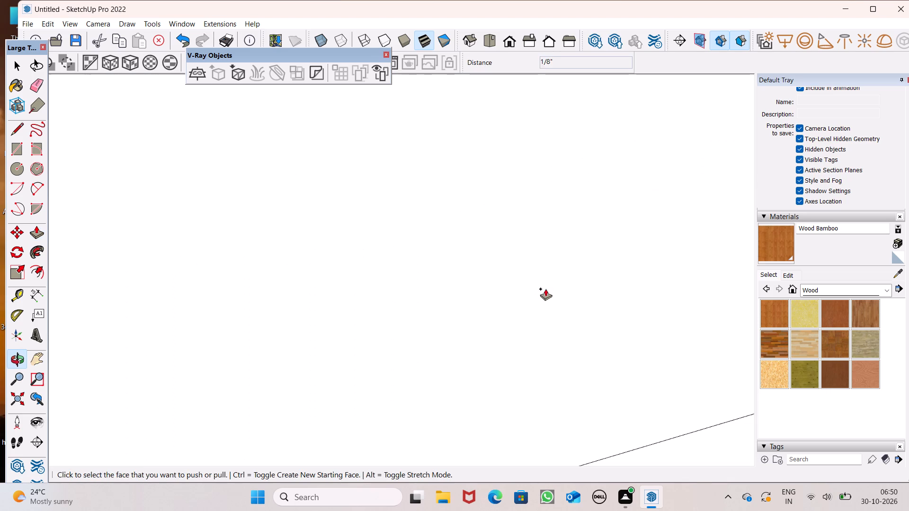
pyautogui.moveTo(554, 292); pyautogui.dragTo(533, 211, button='middle')
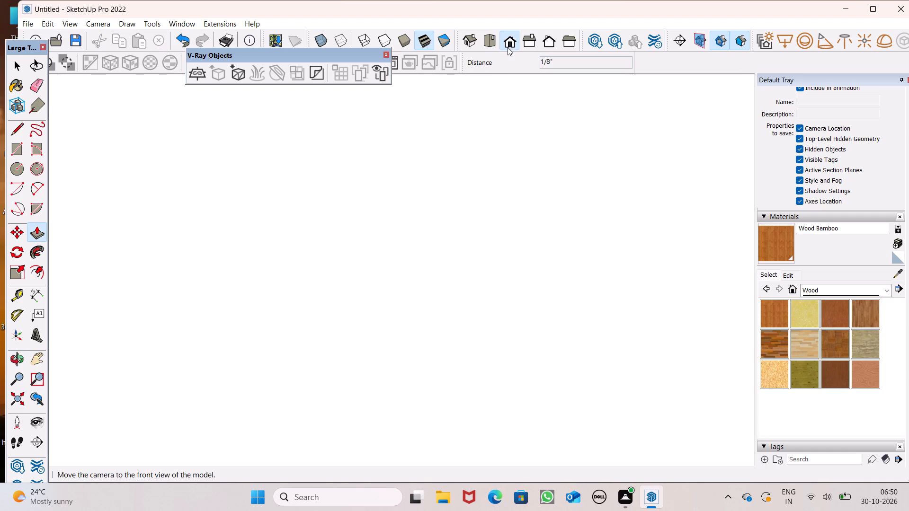
pyautogui.click(508, 47)
pyautogui.scroll(-6, 517, 119)
pyautogui.scroll(-5, 534, 207)
pyautogui.scroll(-6, 464, 235)
pyautogui.moveTo(402, 264); pyautogui.dragTo(468, 272, button='middle')
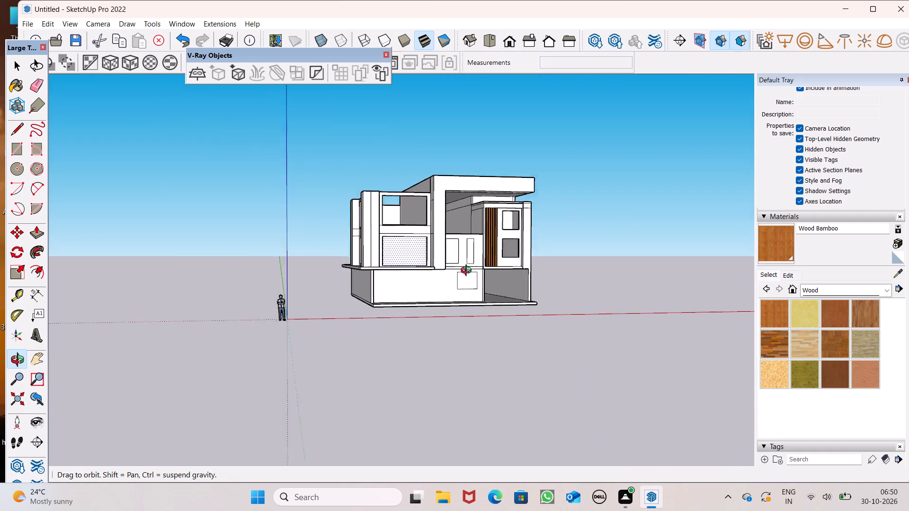
pyautogui.moveTo(468, 272); pyautogui.dragTo(897, 294, button='middle')
pyautogui.scroll(7, 262, 250)
pyautogui.scroll(3, 430, 268)
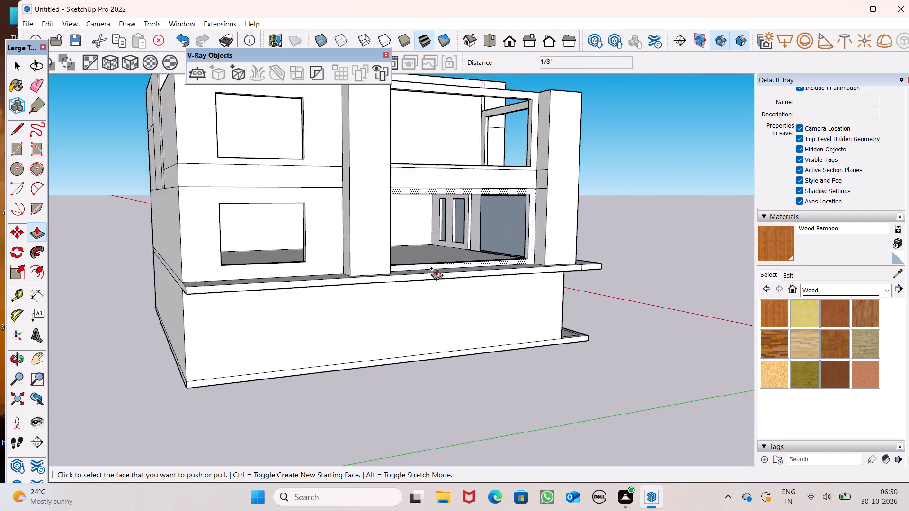
pyautogui.scroll(4, 437, 268)
pyautogui.scroll(8, 489, 241)
pyautogui.scroll(6, 541, 238)
pyautogui.moveTo(559, 252); pyautogui.dragTo(544, 246, button='middle')
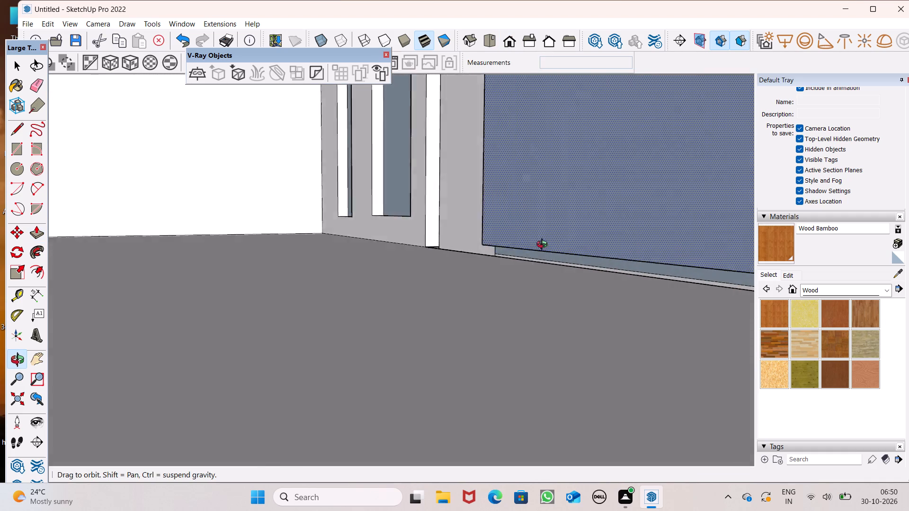
pyautogui.moveTo(544, 246); pyautogui.dragTo(545, 247, button='middle')
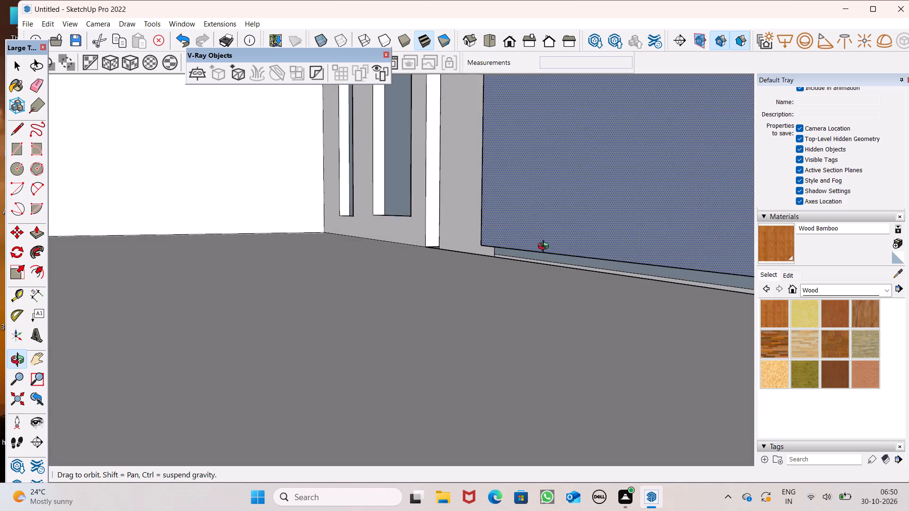
pyautogui.moveTo(545, 247); pyautogui.dragTo(908, 307, button='middle')
pyautogui.scroll(1, 908, 309)
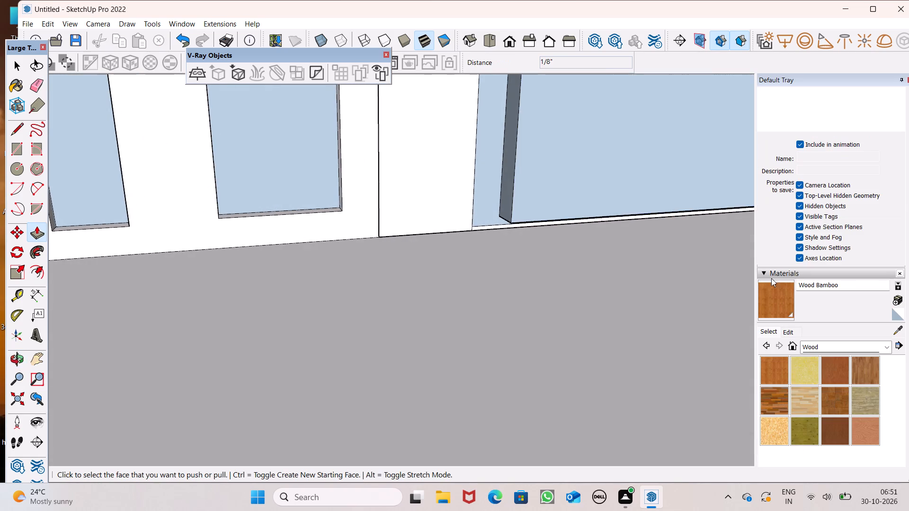
pyautogui.scroll(4, 627, 257)
pyautogui.moveTo(476, 201); pyautogui.dragTo(442, 213)
pyautogui.hotkey('ctrl', 'z')
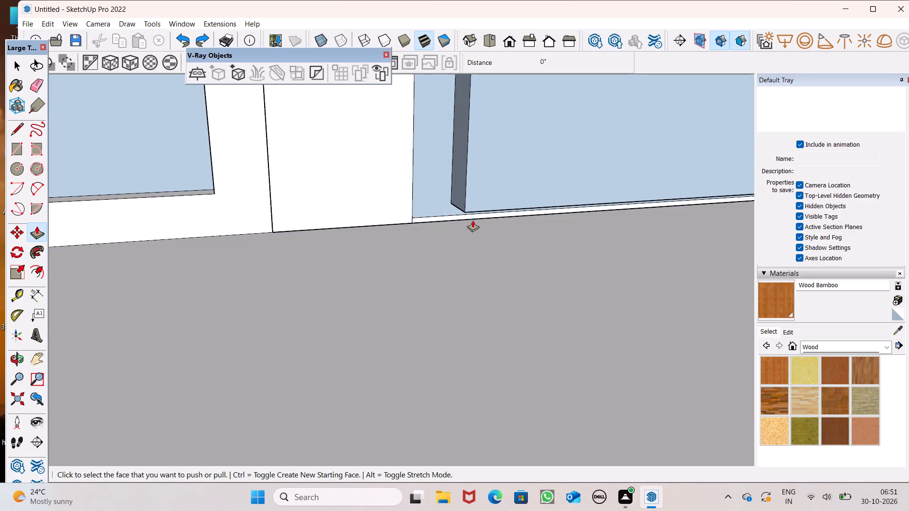
pyautogui.moveTo(469, 200); pyautogui.dragTo(462, 192)
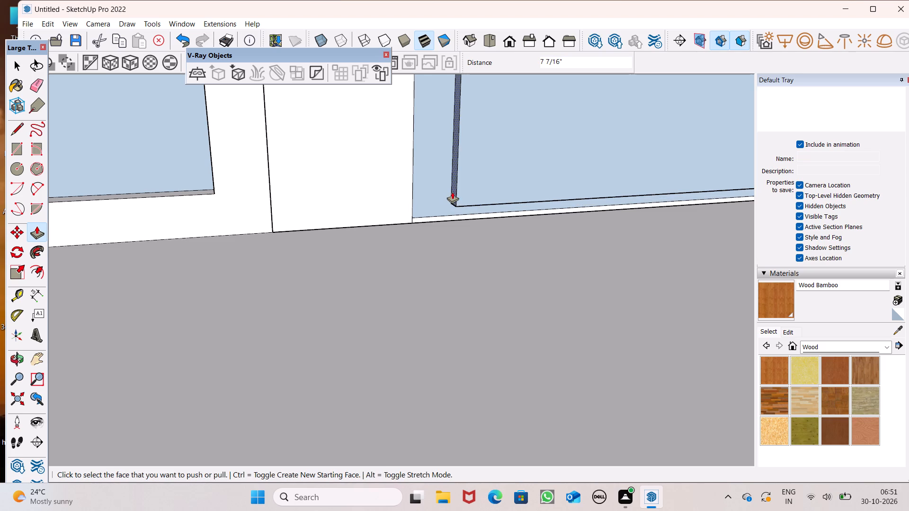
# Extrude the inner wall surround of the large front panel by 7 9/16" as a new face.
pyautogui.moveTo(423, 207); pyautogui.dragTo(404, 214)
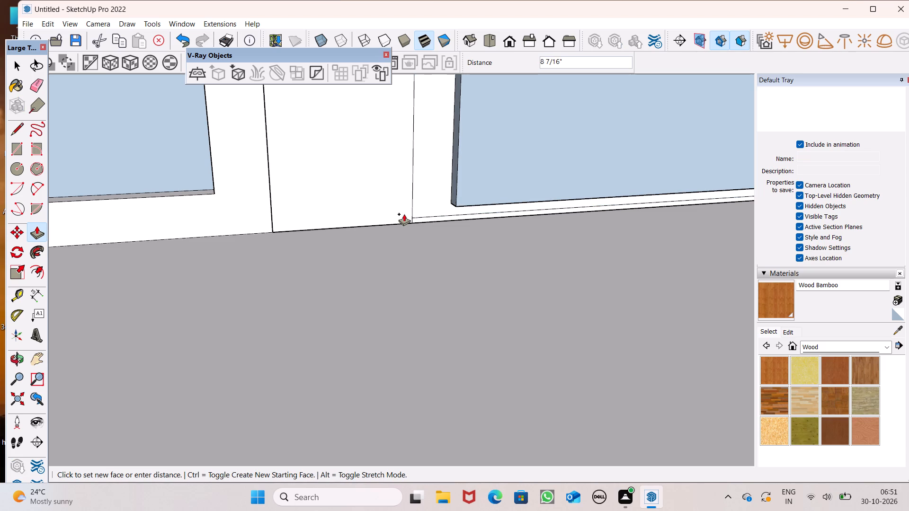
pyautogui.moveTo(404, 214); pyautogui.dragTo(405, 215)
# Push the ground-floor window outline 6" through the front wall to open it.
pyautogui.scroll(-5, 412, 198)
pyautogui.moveTo(468, 221); pyautogui.dragTo(396, 264, button='middle')
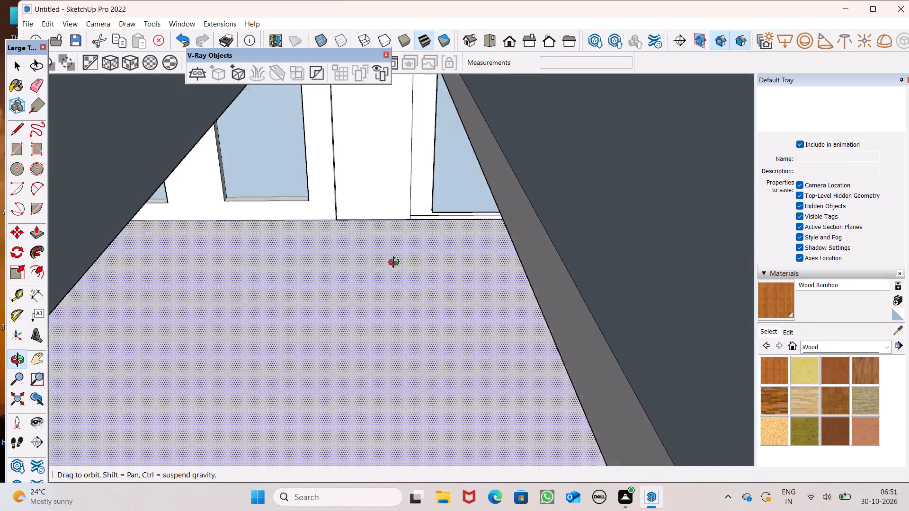
pyautogui.moveTo(396, 264); pyautogui.dragTo(0, 243, button='middle')
pyautogui.moveTo(456, 253); pyautogui.dragTo(92, 256, button='middle')
pyautogui.scroll(1, 93, 256)
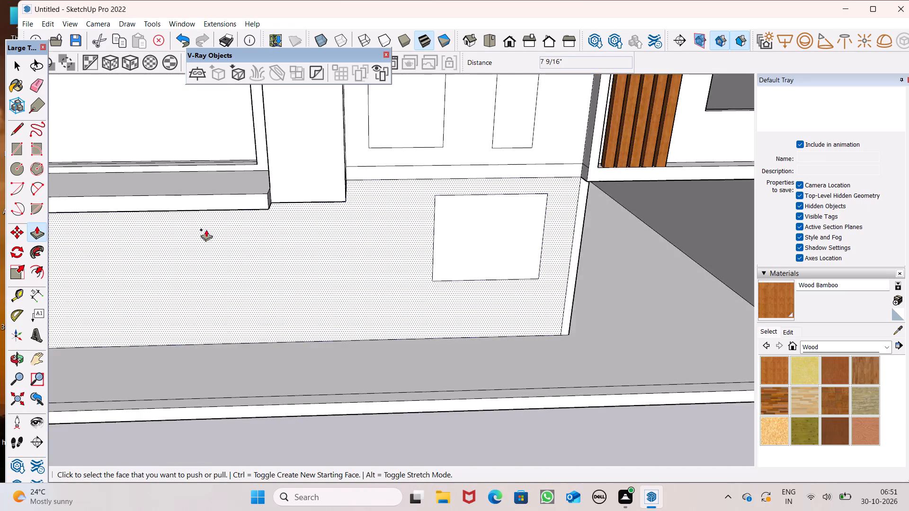
pyautogui.scroll(-6, 230, 229)
pyautogui.moveTo(442, 253); pyautogui.dragTo(387, 207, button='middle')
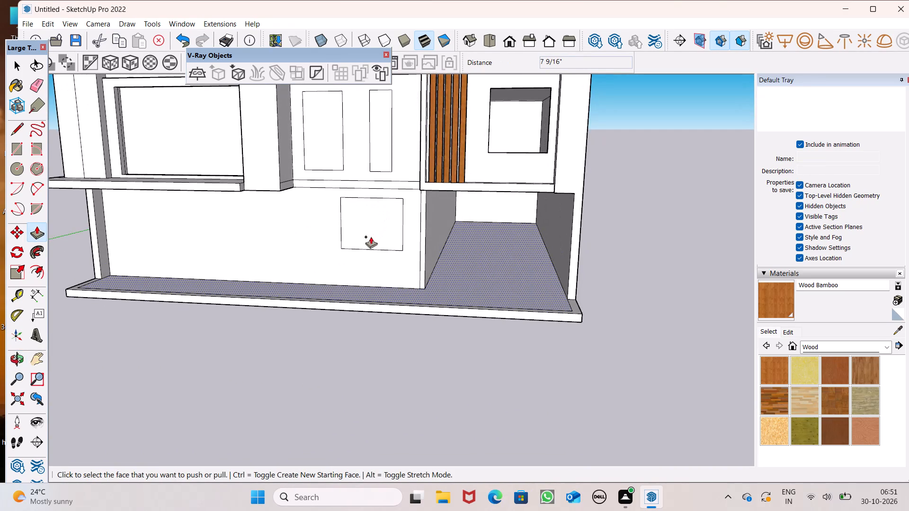
pyautogui.keyDown('ctrl'); pyautogui.scroll(5, 343, 238); pyautogui.keyUp('ctrl')
pyautogui.moveTo(347, 247); pyautogui.dragTo(372, 242)
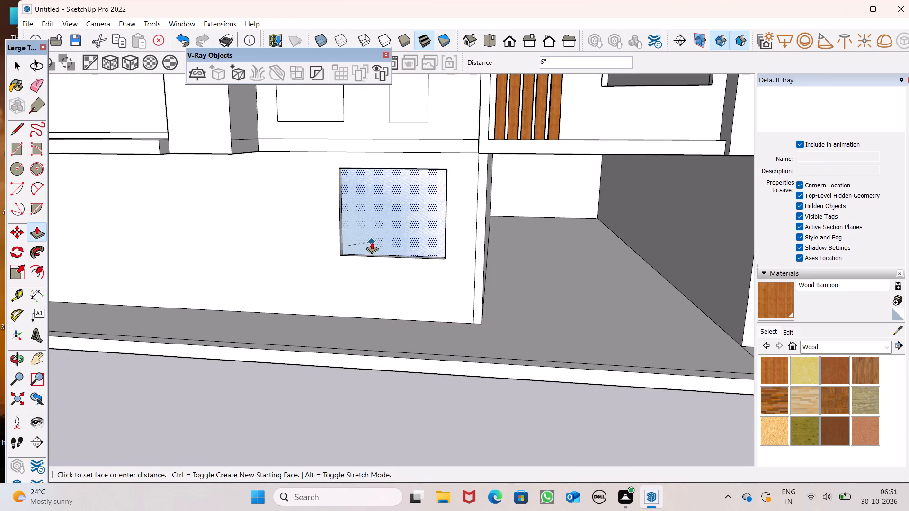
pyautogui.moveTo(372, 242); pyautogui.dragTo(372, 242)
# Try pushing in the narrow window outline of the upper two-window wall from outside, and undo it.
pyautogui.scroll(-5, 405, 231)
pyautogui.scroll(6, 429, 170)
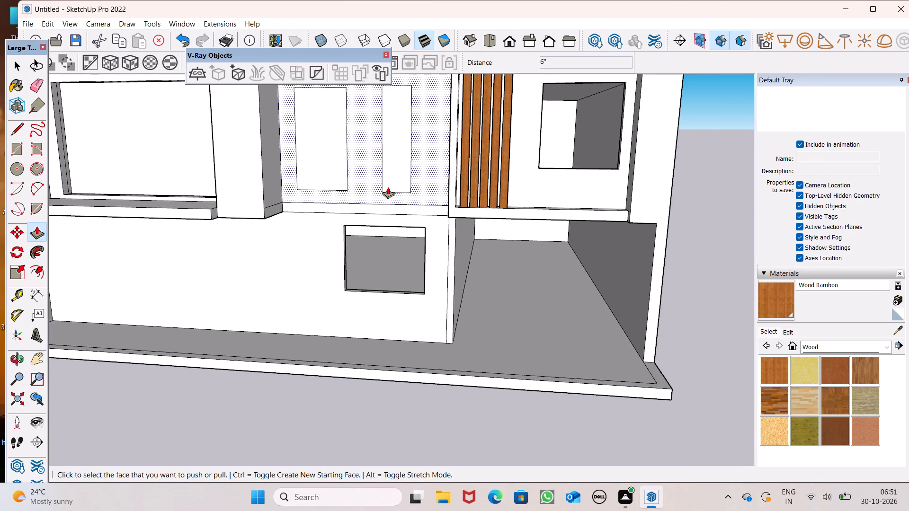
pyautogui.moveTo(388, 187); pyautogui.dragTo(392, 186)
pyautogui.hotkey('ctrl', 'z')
# From inside the room, pull the recessed faces of the wide and narrow upper window outlines 6" to the inner wall face.
pyautogui.keyDown('ctrl'); pyautogui.moveTo(339, 205); pyautogui.dragTo(605, 224, button='middle'); pyautogui.keyUp('ctrl')
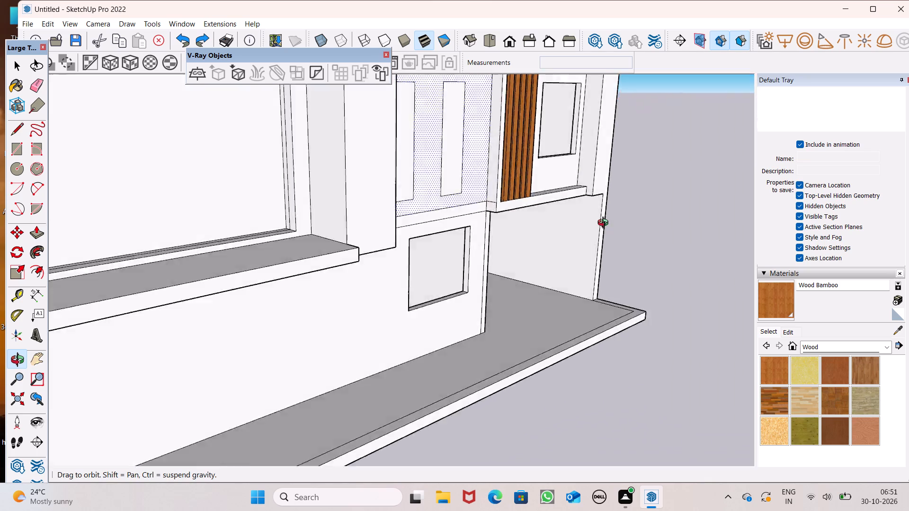
pyautogui.keyDown('ctrl'); pyautogui.moveTo(605, 224); pyautogui.dragTo(907, 221, button='middle'); pyautogui.keyUp('ctrl')
pyautogui.scroll(6, 453, 170)
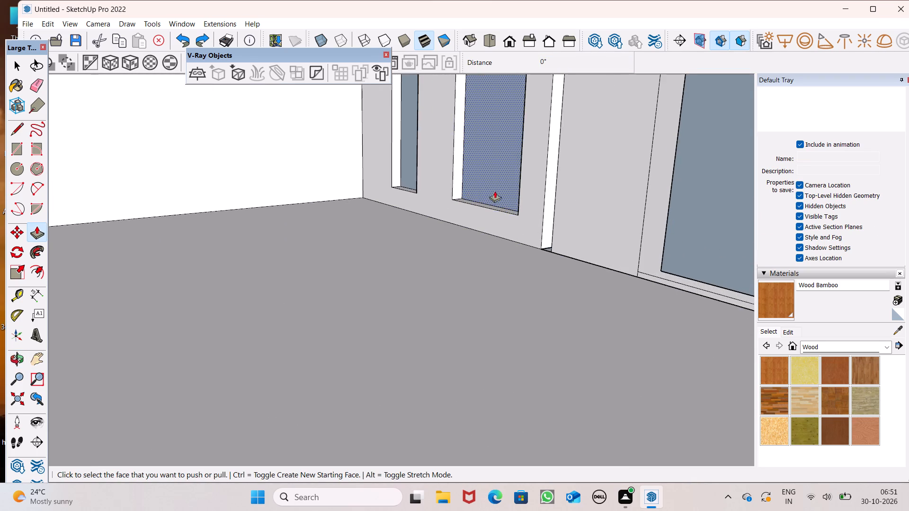
pyautogui.scroll(4, 499, 202)
pyautogui.moveTo(508, 205); pyautogui.dragTo(526, 230)
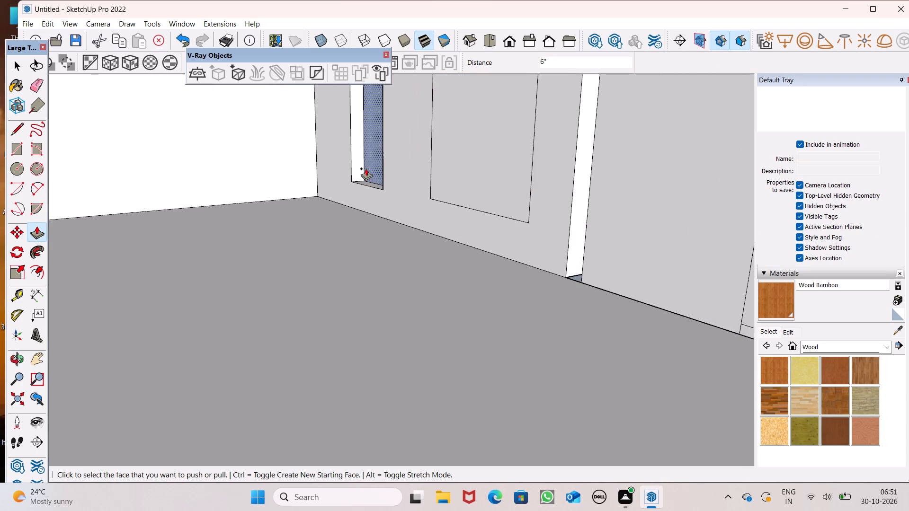
pyautogui.moveTo(373, 165); pyautogui.dragTo(387, 192)
# Paint the dark inner face of the large front panel with white Color M00 from the Colors library.
pyautogui.scroll(-6, 378, 196)
pyautogui.moveTo(457, 237); pyautogui.dragTo(429, 250, button='middle')
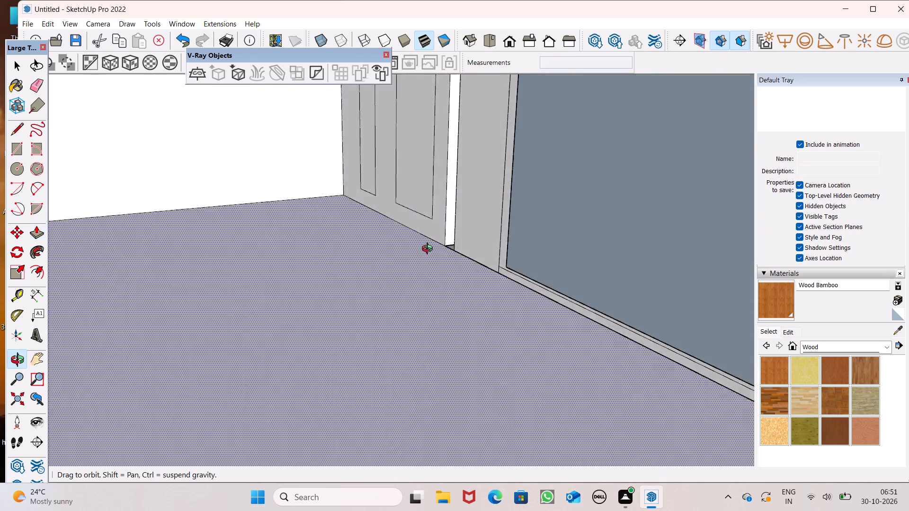
pyautogui.moveTo(429, 250); pyautogui.dragTo(458, 261, button='middle')
pyautogui.moveTo(481, 260); pyautogui.dragTo(494, 167, button='middle')
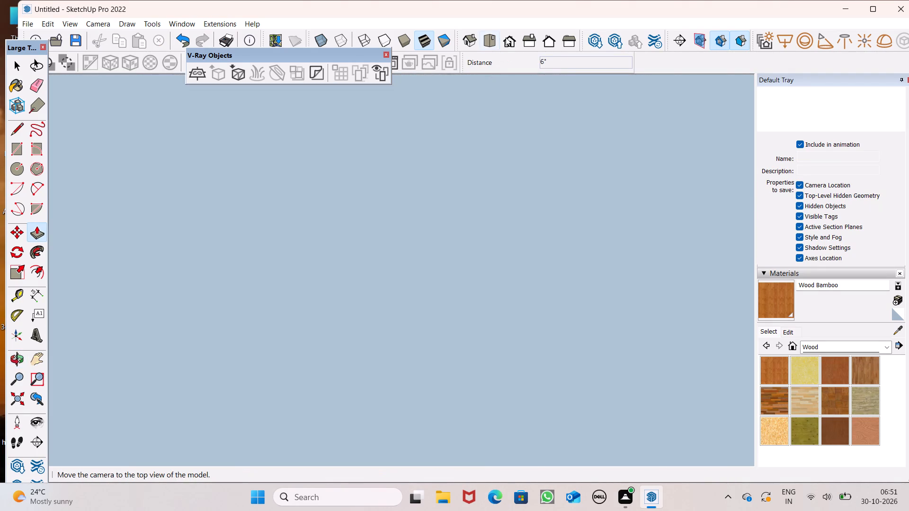
pyautogui.click(506, 37)
pyautogui.scroll(-5, 525, 134)
pyautogui.moveTo(364, 243); pyautogui.dragTo(794, 232, button='middle')
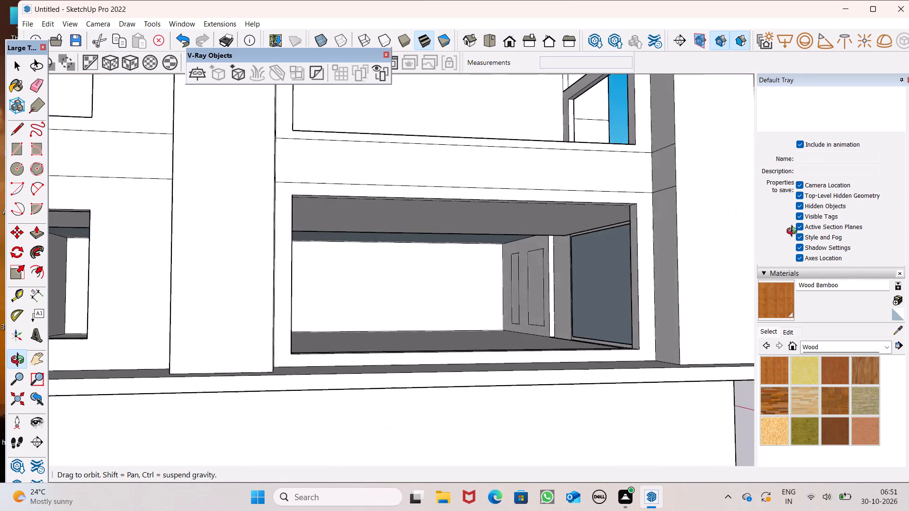
pyautogui.moveTo(794, 232); pyautogui.dragTo(805, 254, button='middle')
pyautogui.scroll(7, 582, 382)
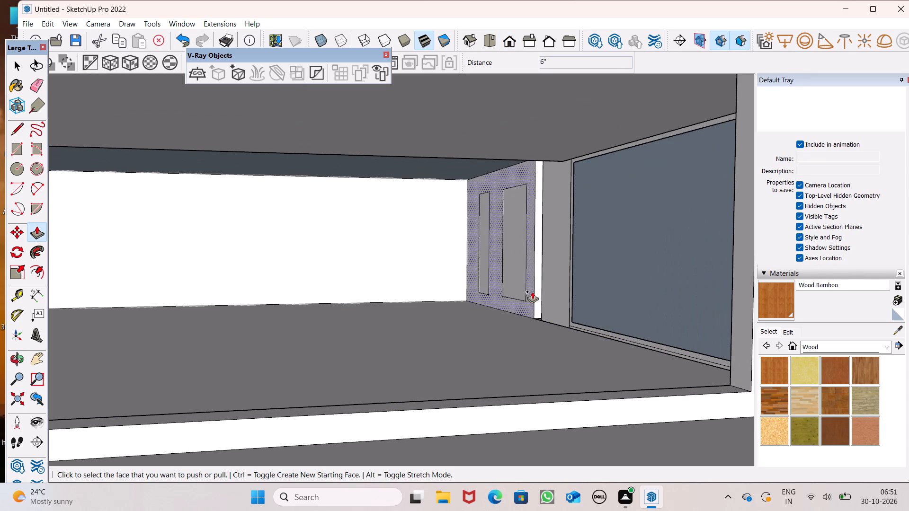
pyautogui.scroll(2, 632, 339)
pyautogui.moveTo(654, 331); pyautogui.dragTo(653, 359, button='middle')
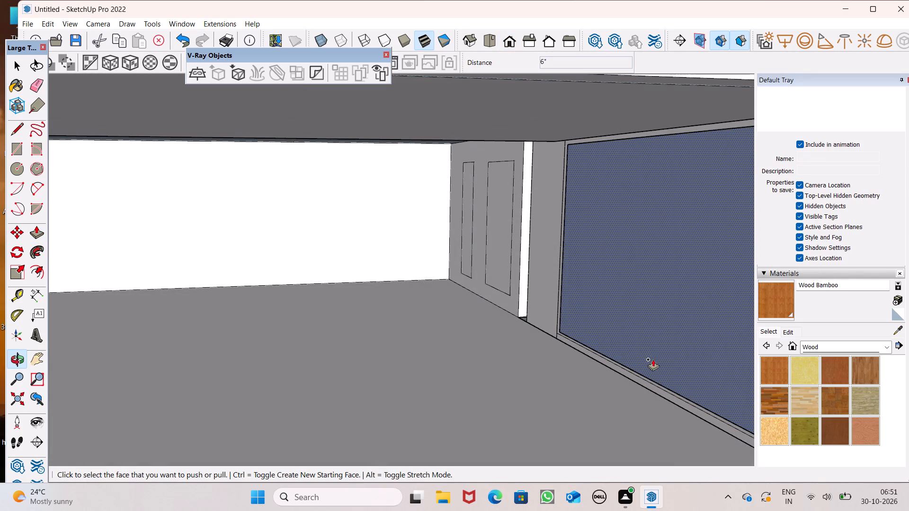
pyautogui.click(812, 348)
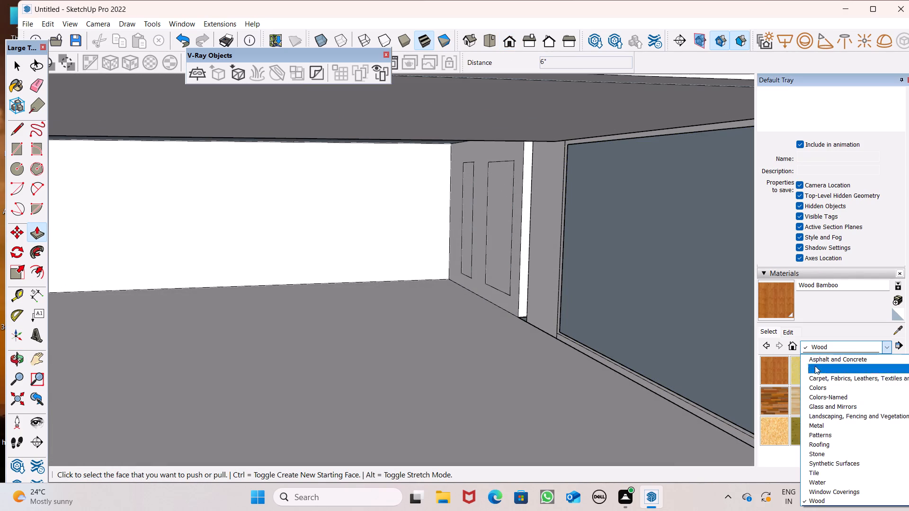
pyautogui.click(817, 390)
pyautogui.scroll(-7, 781, 407)
pyautogui.scroll(-3, 829, 473)
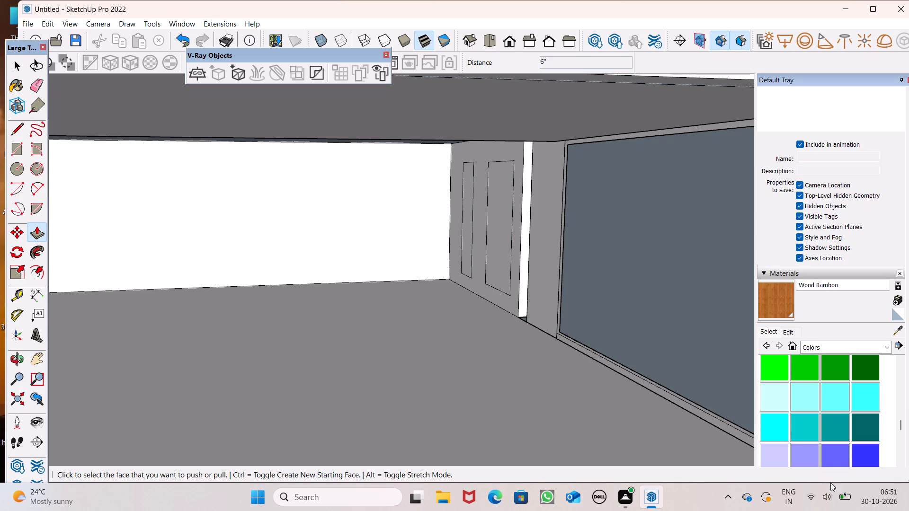
pyautogui.scroll(-8, 830, 483)
pyautogui.scroll(-5, 801, 456)
pyautogui.click(766, 420)
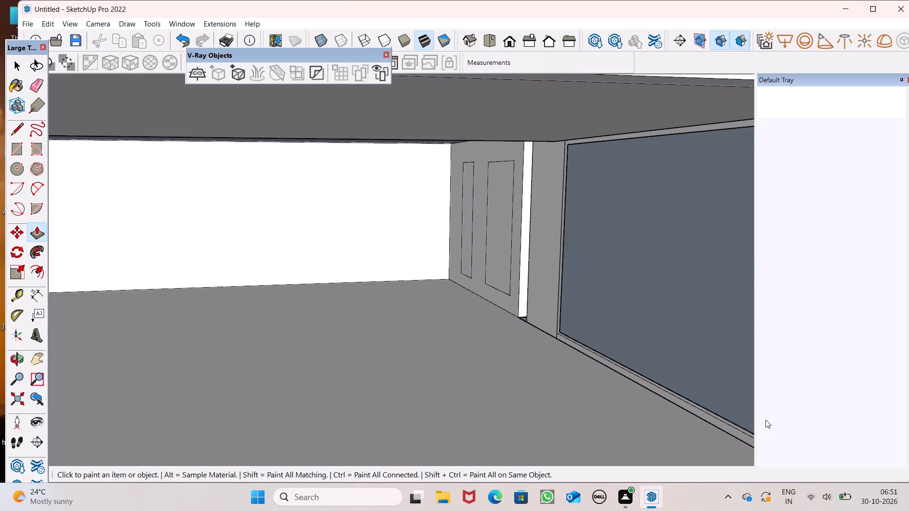
pyautogui.click(671, 377)
# Push the wide window outline of the upper two-window wall 6" through from outside to open it.
pyautogui.scroll(-2, 670, 377)
pyautogui.moveTo(667, 348); pyautogui.dragTo(665, 294, button='middle')
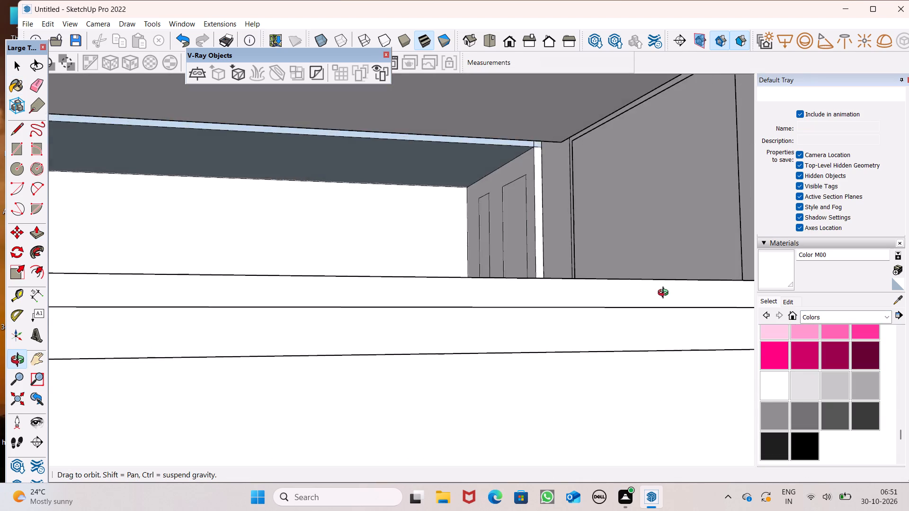
pyautogui.moveTo(665, 294); pyautogui.dragTo(668, 321, button='middle')
pyautogui.moveTo(673, 334); pyautogui.dragTo(257, 412, button='middle')
pyautogui.scroll(1, 671, 345)
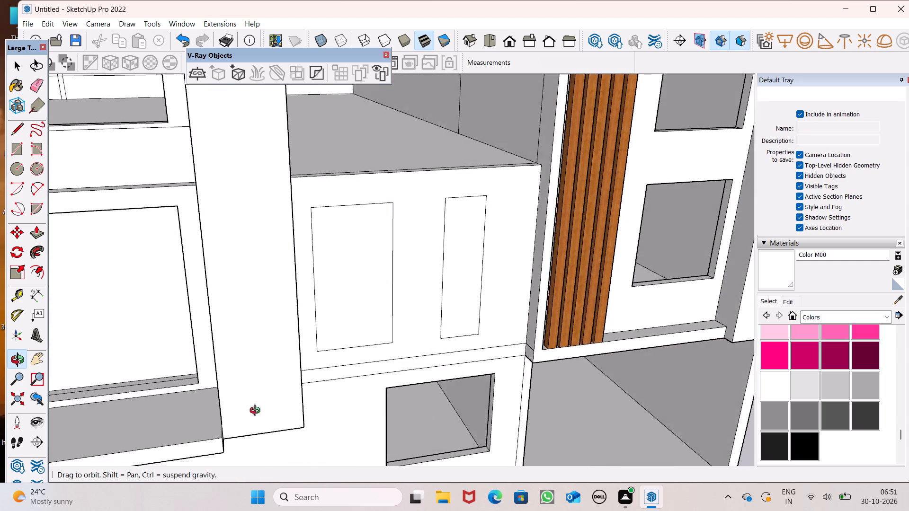
pyautogui.moveTo(257, 412); pyautogui.dragTo(253, 412, button='middle')
pyautogui.click(31, 238)
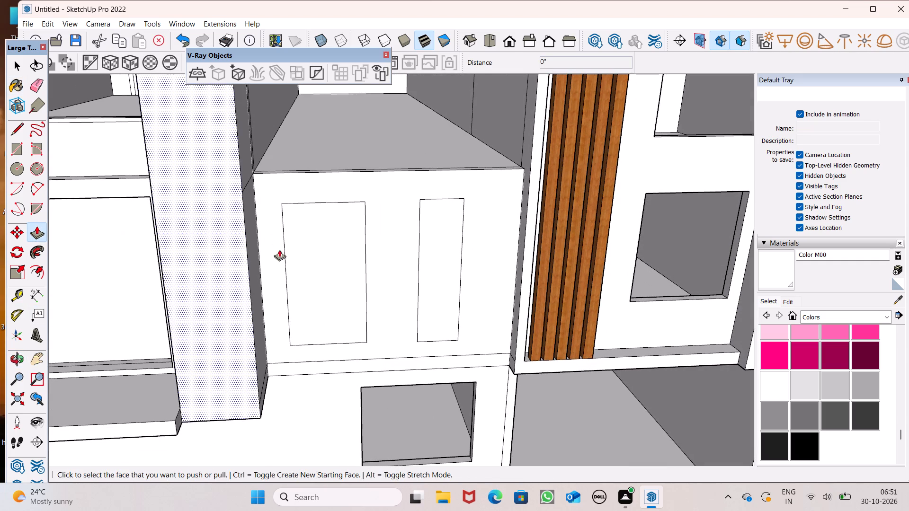
pyautogui.moveTo(299, 339); pyautogui.dragTo(337, 313)
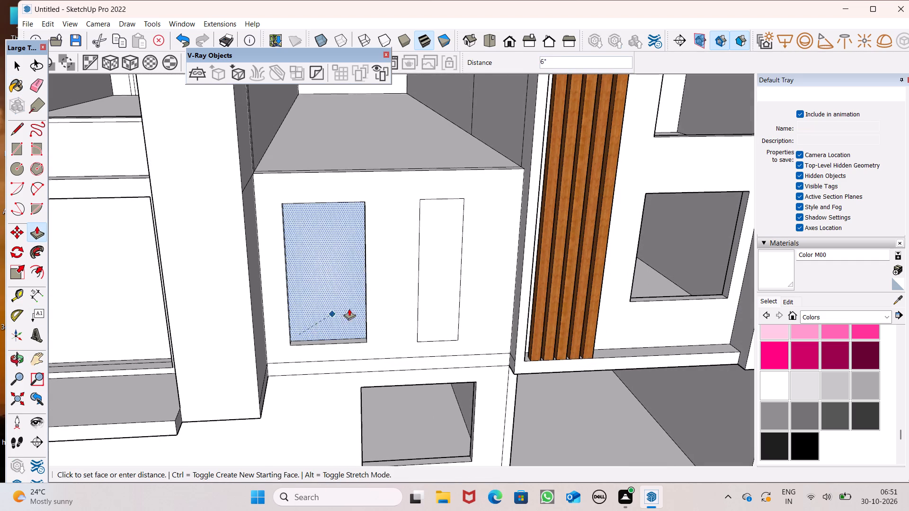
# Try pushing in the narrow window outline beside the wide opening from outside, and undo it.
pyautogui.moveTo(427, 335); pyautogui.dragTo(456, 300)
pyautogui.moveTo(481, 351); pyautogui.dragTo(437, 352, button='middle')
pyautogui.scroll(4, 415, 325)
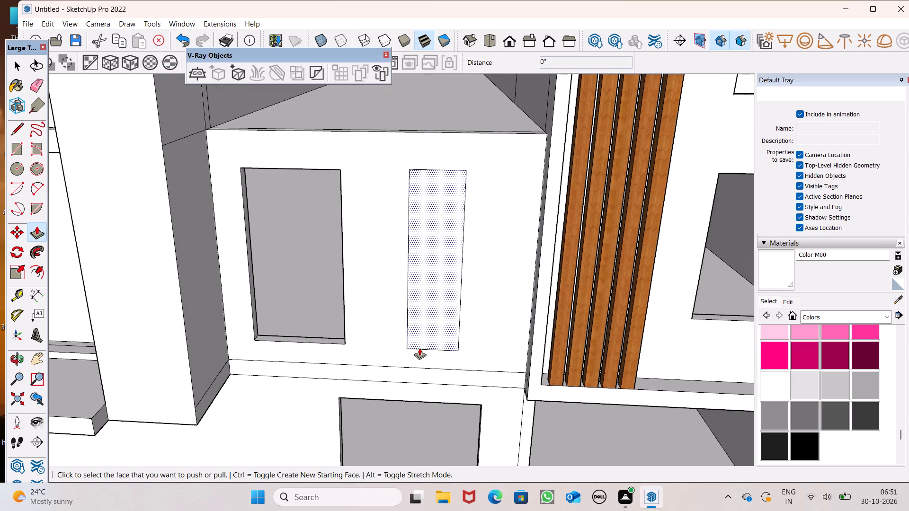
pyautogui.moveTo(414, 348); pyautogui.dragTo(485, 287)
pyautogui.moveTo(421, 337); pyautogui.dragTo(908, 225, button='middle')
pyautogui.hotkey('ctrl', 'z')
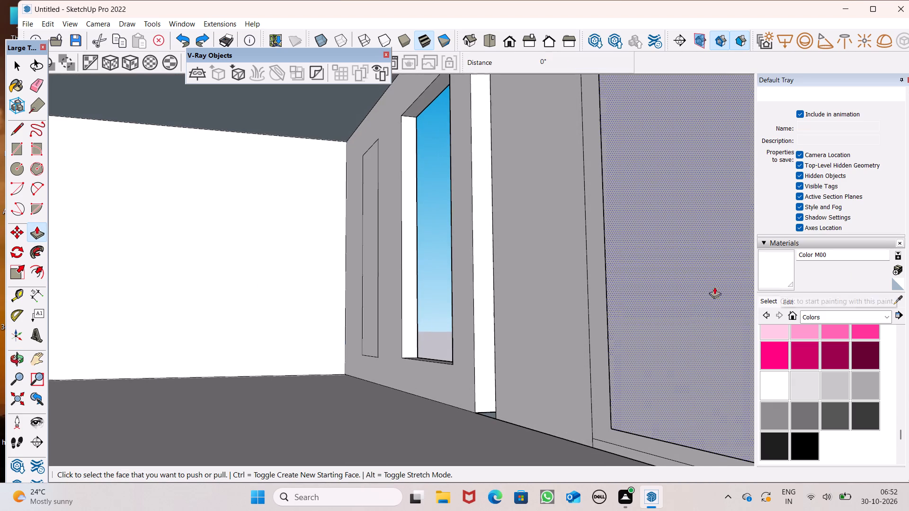
# Push the narrow window outline of the upper two-window wall 6" through from outside to open it.
pyautogui.moveTo(613, 306); pyautogui.dragTo(82, 328, button='middle')
pyautogui.scroll(1, 85, 307)
pyautogui.scroll(-12, 178, 287)
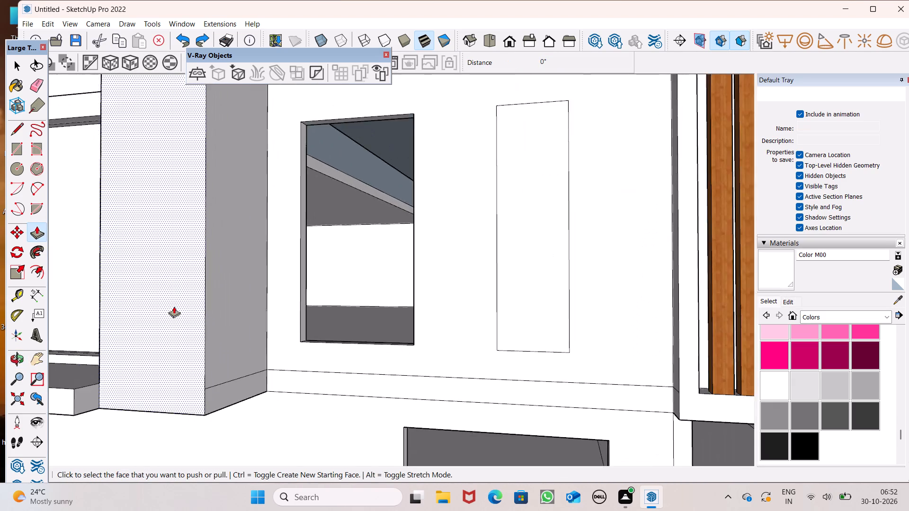
pyautogui.moveTo(276, 330); pyautogui.dragTo(288, 402, button='middle')
pyautogui.scroll(5, 514, 343)
pyautogui.moveTo(450, 342); pyautogui.dragTo(477, 323)
pyautogui.scroll(-7, 466, 309)
pyautogui.scroll(-6, 394, 306)
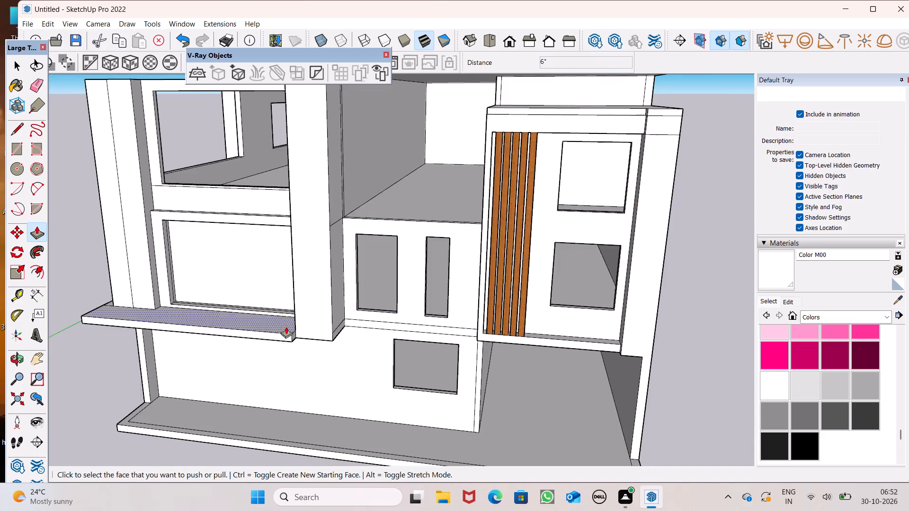
# Examine the opened windows and the front and side facades from around the house.
pyautogui.moveTo(286, 326); pyautogui.dragTo(733, 255, button='middle')
pyautogui.scroll(1, 466, 340)
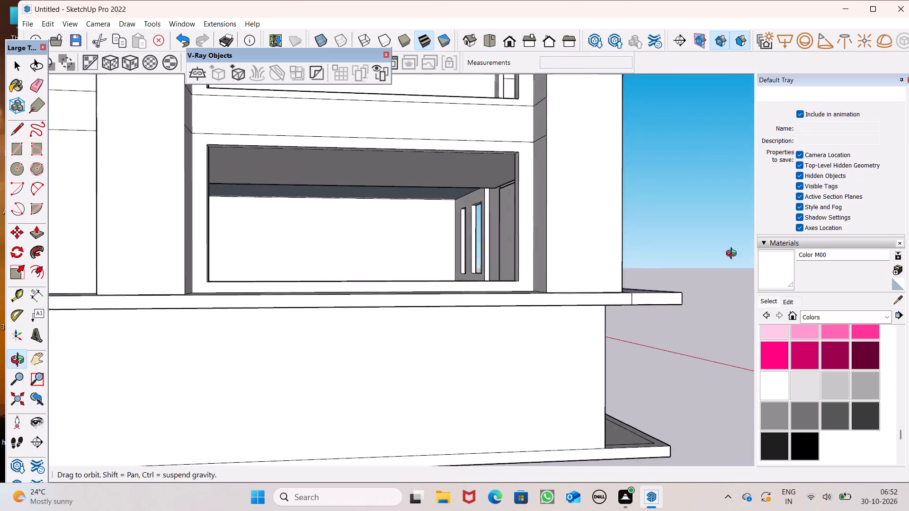
pyautogui.moveTo(733, 255); pyautogui.dragTo(494, 310, button='middle')
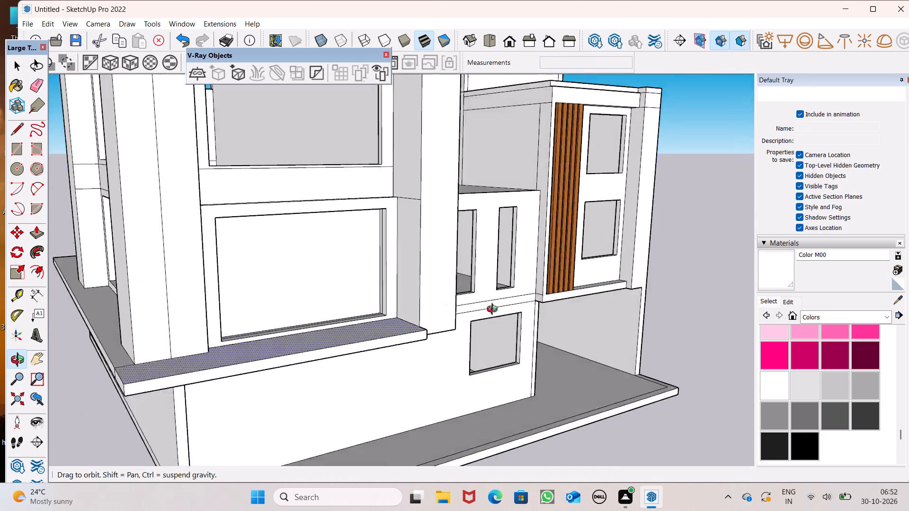
pyautogui.moveTo(494, 310); pyautogui.dragTo(766, 299, button='middle')
pyautogui.scroll(-6, 378, 337)
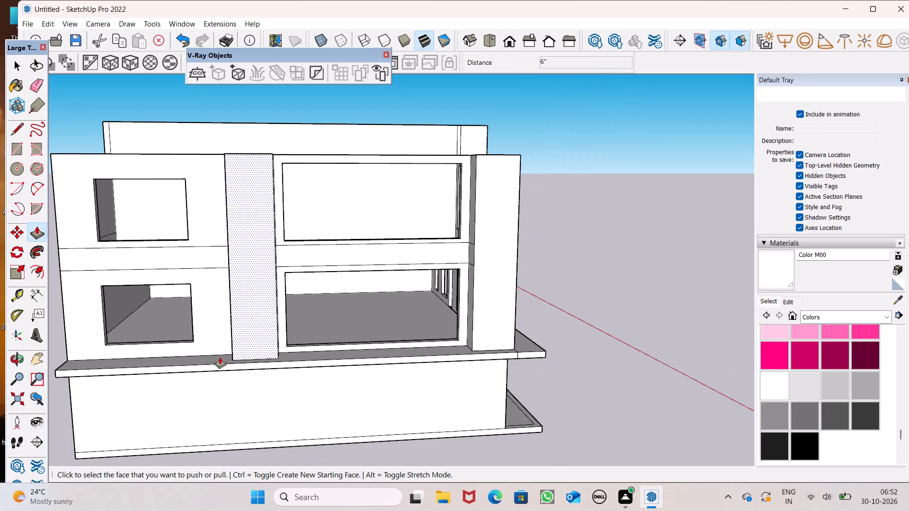
pyautogui.moveTo(308, 358); pyautogui.dragTo(0, 355, button='middle')
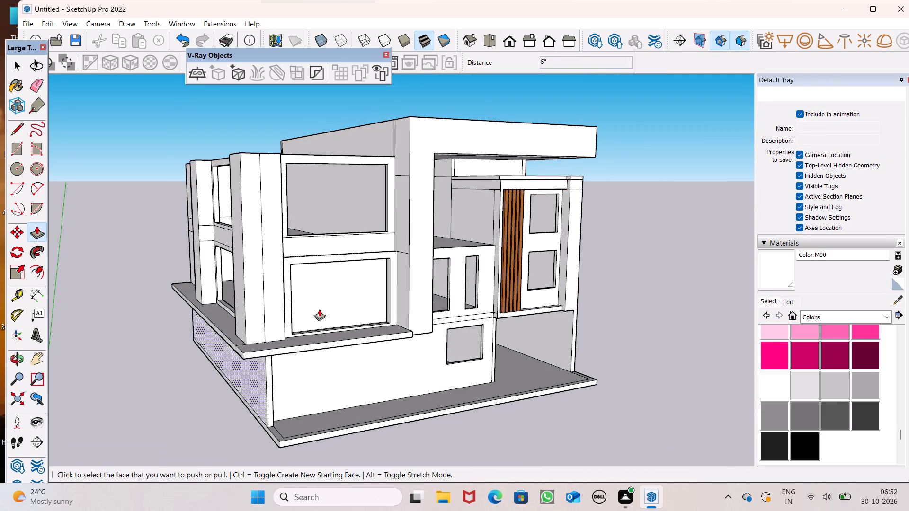
pyautogui.moveTo(464, 306); pyautogui.dragTo(322, 287, button='middle')
pyautogui.scroll(1, 276, 309)
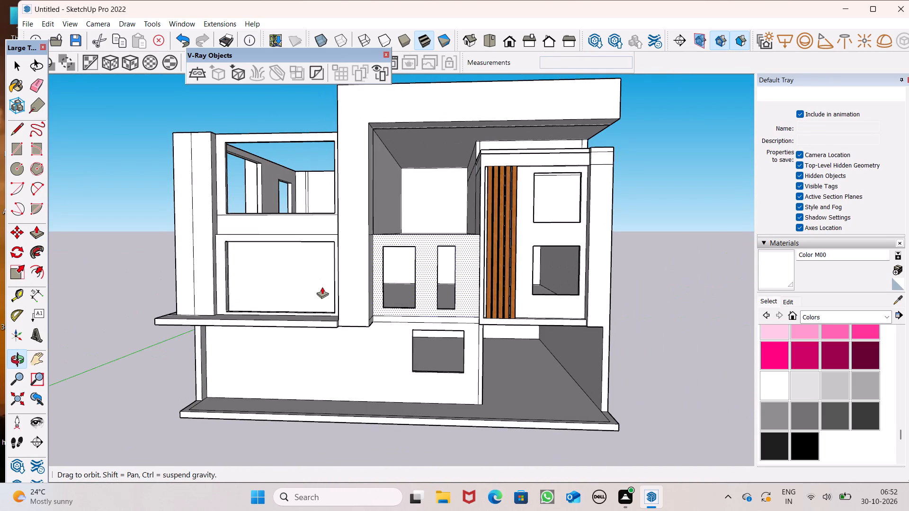
pyautogui.scroll(-4, 376, 252)
# Extrude the underside of the higher ceiling in the two-window room downward by about 8 1/8" as a new face.
pyautogui.moveTo(353, 281); pyautogui.dragTo(710, 300, button='middle')
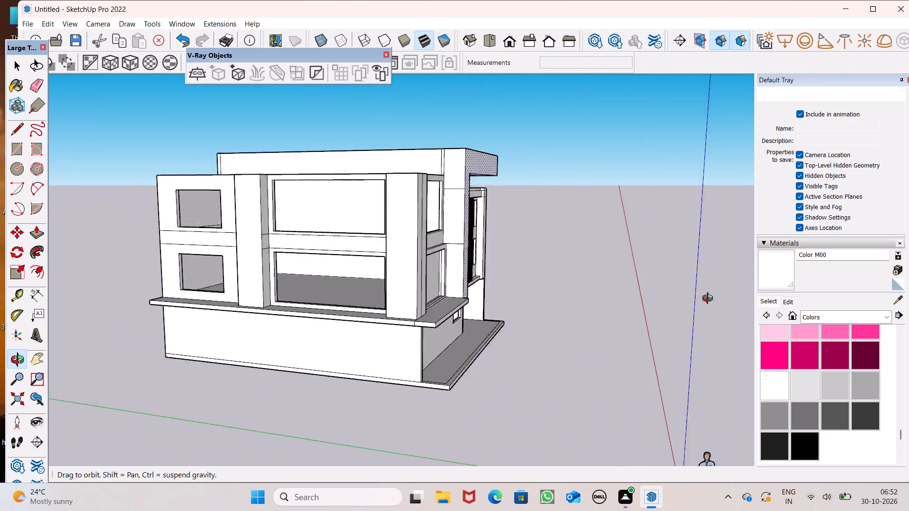
pyautogui.moveTo(710, 300); pyautogui.dragTo(778, 222, button='middle')
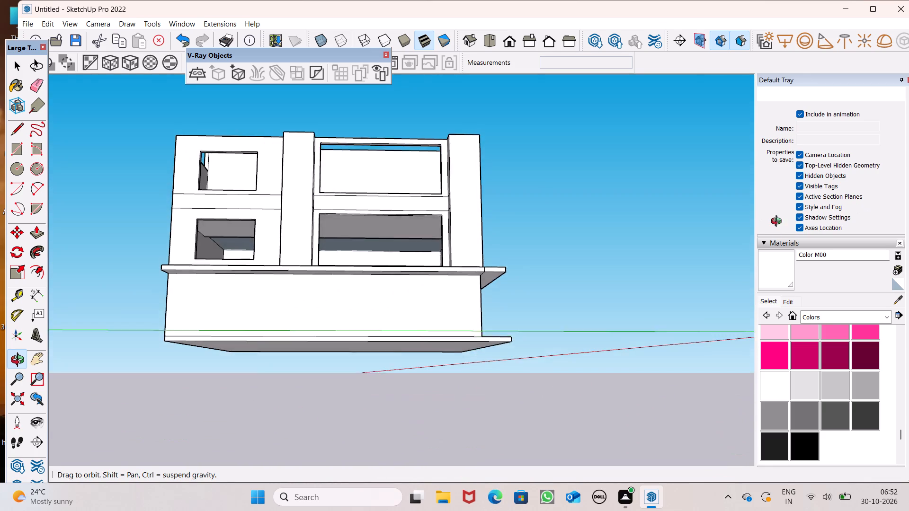
pyautogui.moveTo(778, 222); pyautogui.dragTo(777, 218, button='middle')
pyautogui.scroll(6, 481, 288)
pyautogui.scroll(3, 335, 181)
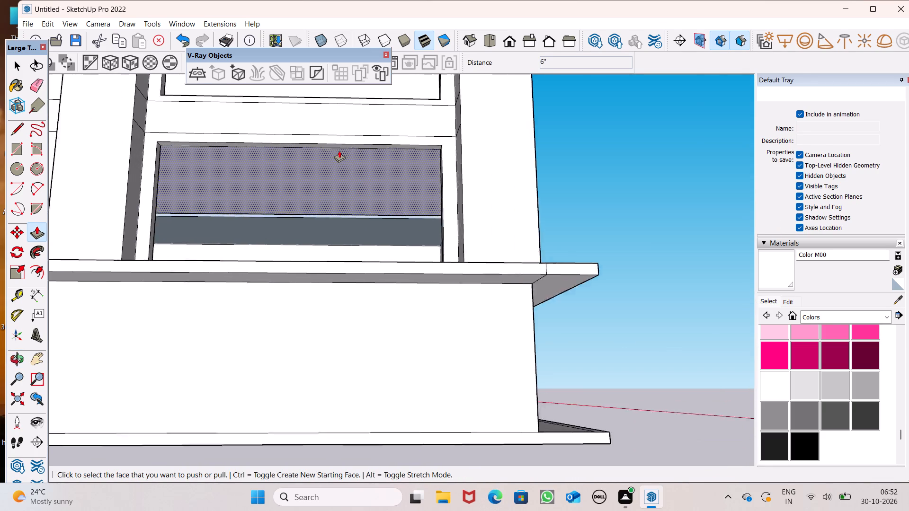
pyautogui.scroll(2, 339, 150)
pyautogui.moveTo(425, 149); pyautogui.dragTo(472, 140, button='middle')
pyautogui.scroll(7, 445, 198)
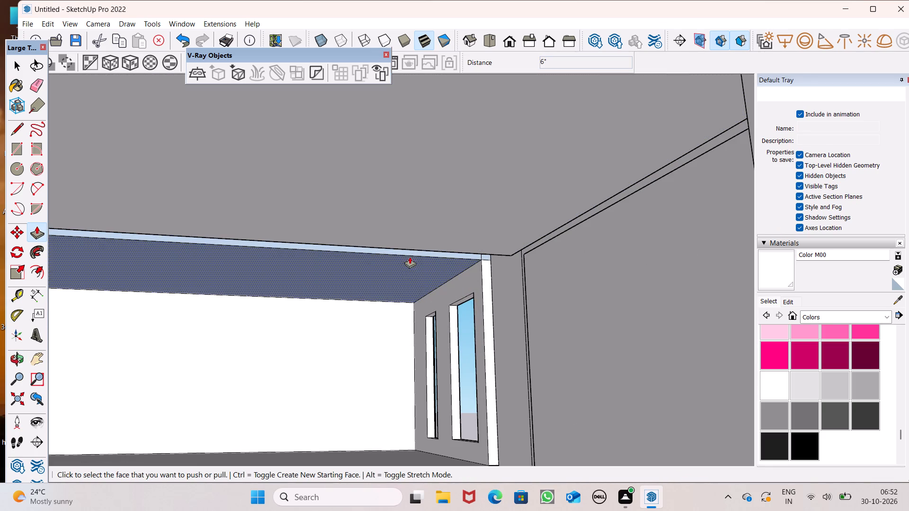
pyautogui.moveTo(412, 264); pyautogui.dragTo(450, 245)
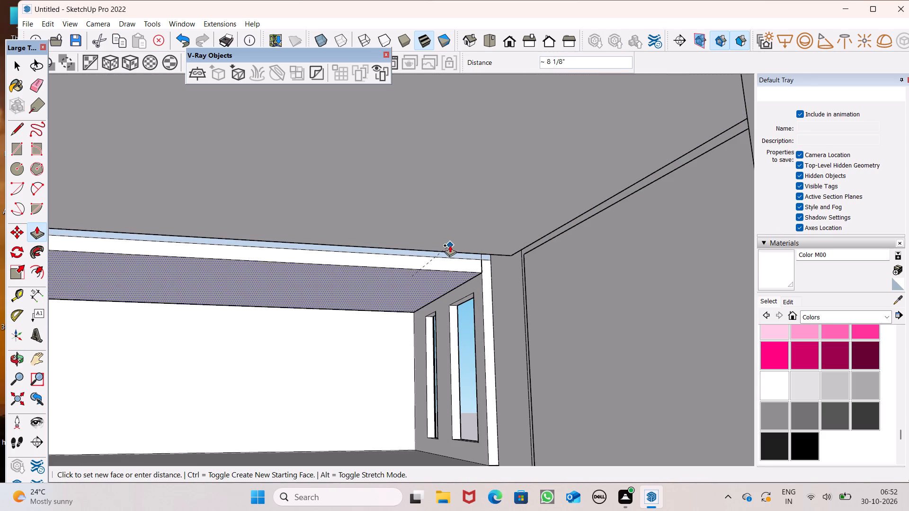
pyautogui.moveTo(450, 245); pyautogui.dragTo(450, 245)
# Extrude the exposed edge face along the lowered ceiling outward by 3' 7".
pyautogui.moveTo(423, 262); pyautogui.dragTo(433, 242)
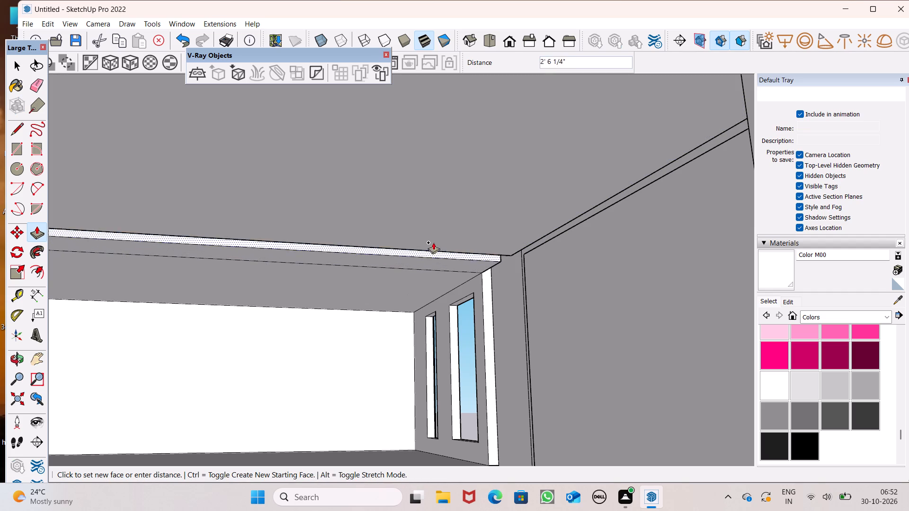
pyautogui.moveTo(433, 242); pyautogui.dragTo(438, 253)
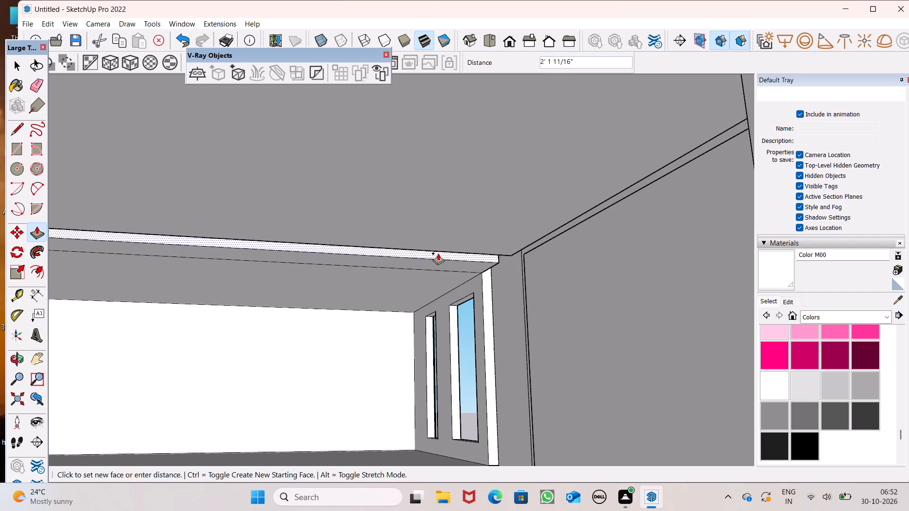
pyautogui.moveTo(438, 253); pyautogui.dragTo(398, 250)
# Leave Push/Pull and examine the whole house from outside and above.
pyautogui.scroll(-8, 377, 210)
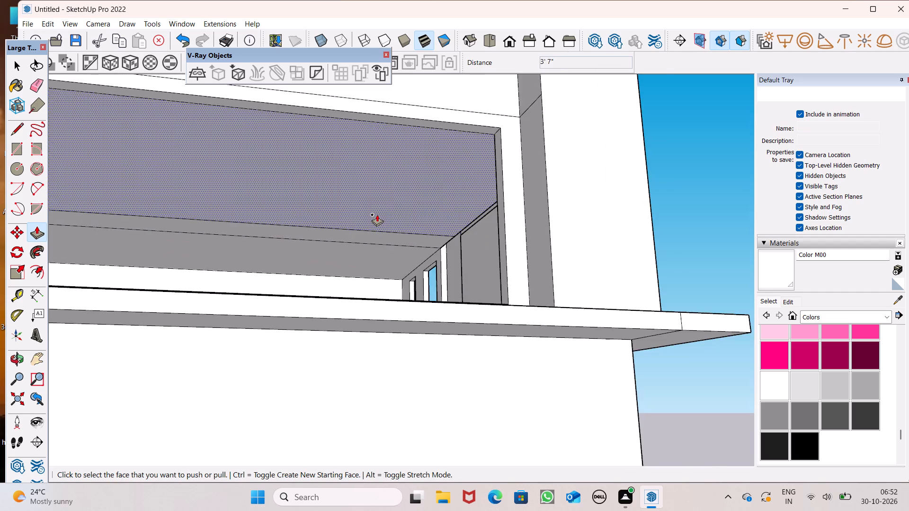
pyautogui.scroll(-6, 377, 214)
pyautogui.moveTo(390, 241); pyautogui.dragTo(217, 377, button='middle')
pyautogui.press('space')
pyautogui.scroll(-5, 556, 314)
pyautogui.moveTo(569, 330); pyautogui.dragTo(514, 344, button='middle')
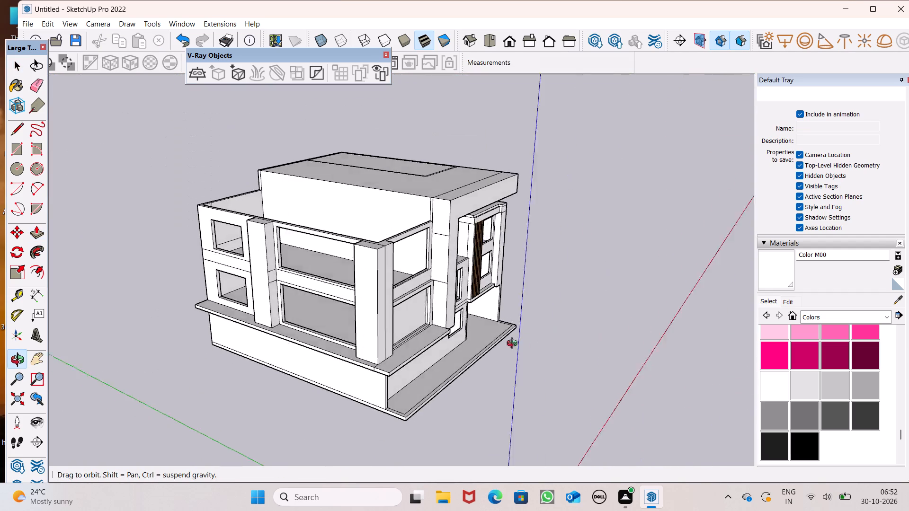
pyautogui.moveTo(514, 344); pyautogui.dragTo(466, 365, button='middle')
pyautogui.scroll(-4, 473, 339)
pyautogui.moveTo(496, 337); pyautogui.dragTo(454, 310, button='middle')
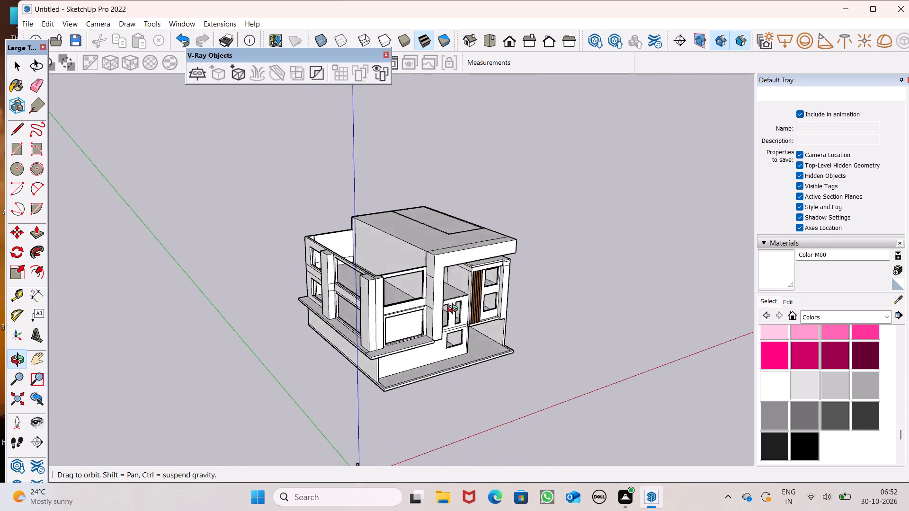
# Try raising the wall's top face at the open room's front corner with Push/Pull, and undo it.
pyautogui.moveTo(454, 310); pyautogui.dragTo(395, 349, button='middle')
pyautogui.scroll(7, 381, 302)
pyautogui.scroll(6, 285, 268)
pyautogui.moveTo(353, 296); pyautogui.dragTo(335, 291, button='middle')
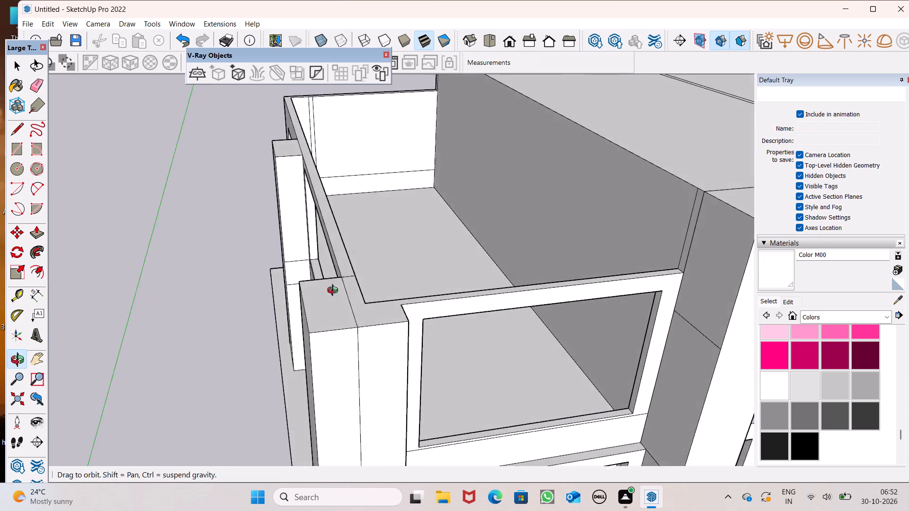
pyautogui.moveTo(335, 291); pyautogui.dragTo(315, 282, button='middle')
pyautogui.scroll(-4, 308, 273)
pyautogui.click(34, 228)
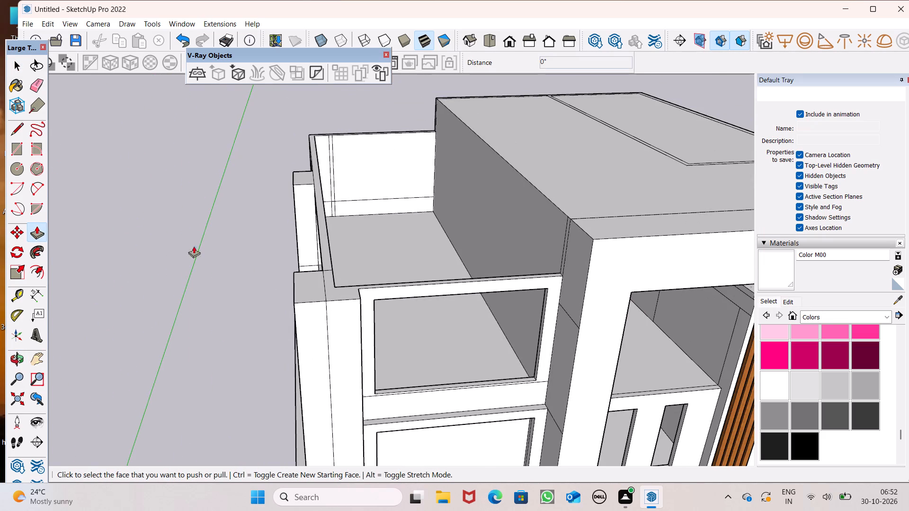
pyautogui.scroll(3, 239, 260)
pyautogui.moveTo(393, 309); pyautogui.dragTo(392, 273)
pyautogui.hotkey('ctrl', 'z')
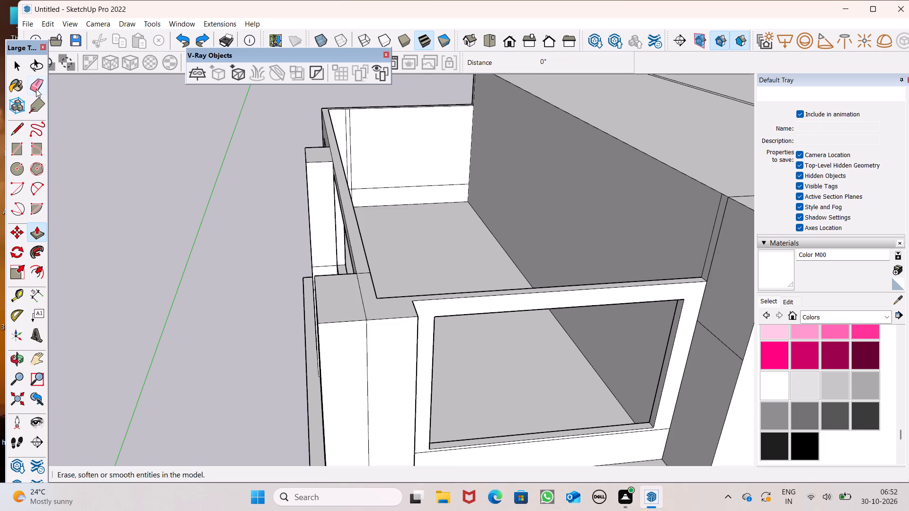
# Erase the edge dividing the wall's top face at the open room's front corner beside the column.
pyautogui.click(36, 89)
pyautogui.scroll(5, 395, 273)
pyautogui.click(258, 243)
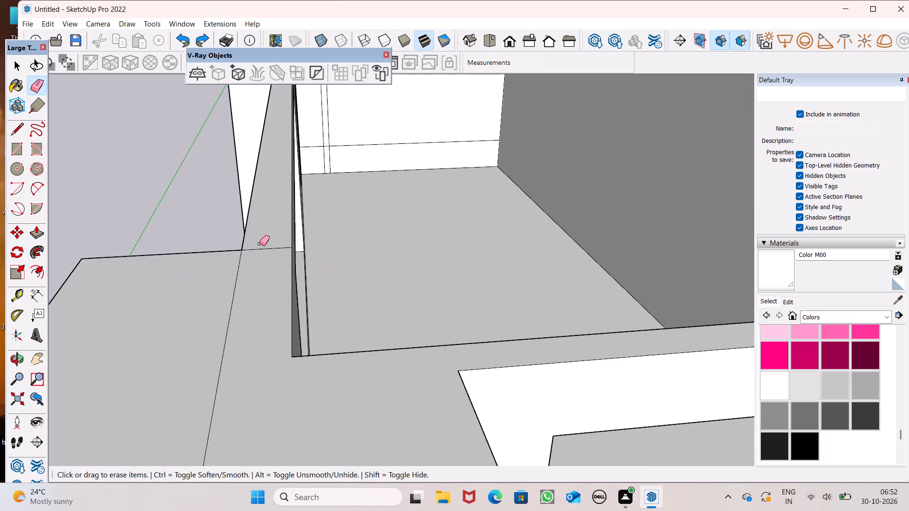
pyautogui.moveTo(259, 244); pyautogui.dragTo(263, 250)
pyautogui.scroll(-11, 377, 180)
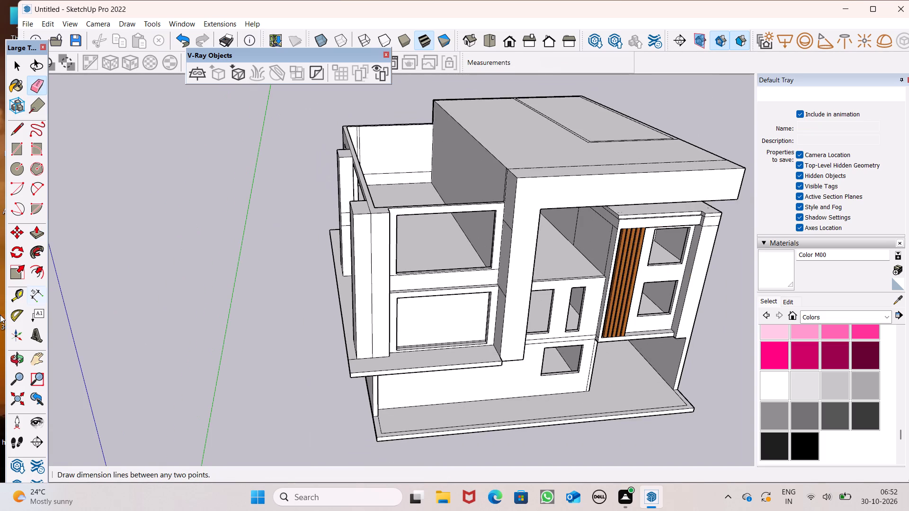
# Extrude the top face of the open room's outer walls upward by 2' 5" as a new face.
pyautogui.click(37, 232)
pyautogui.scroll(1, 380, 221)
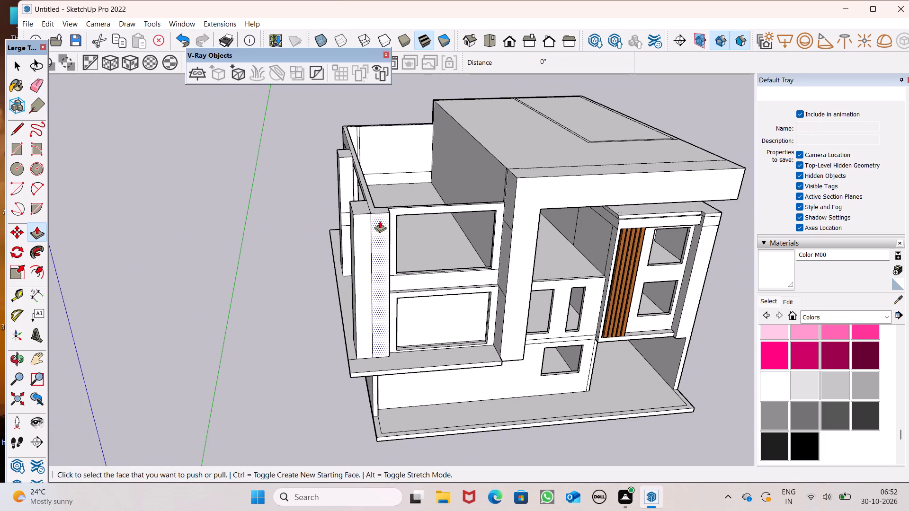
pyautogui.scroll(6, 400, 203)
pyautogui.click(346, 230)
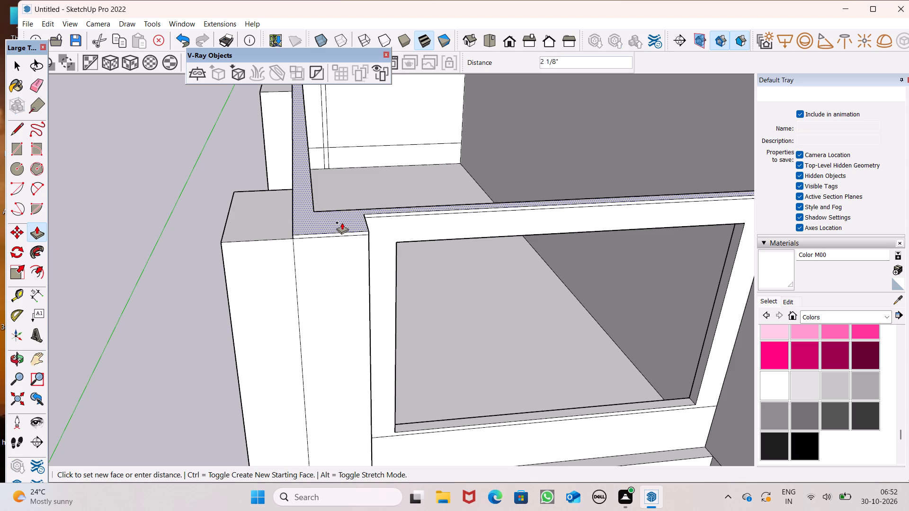
pyautogui.press('2')
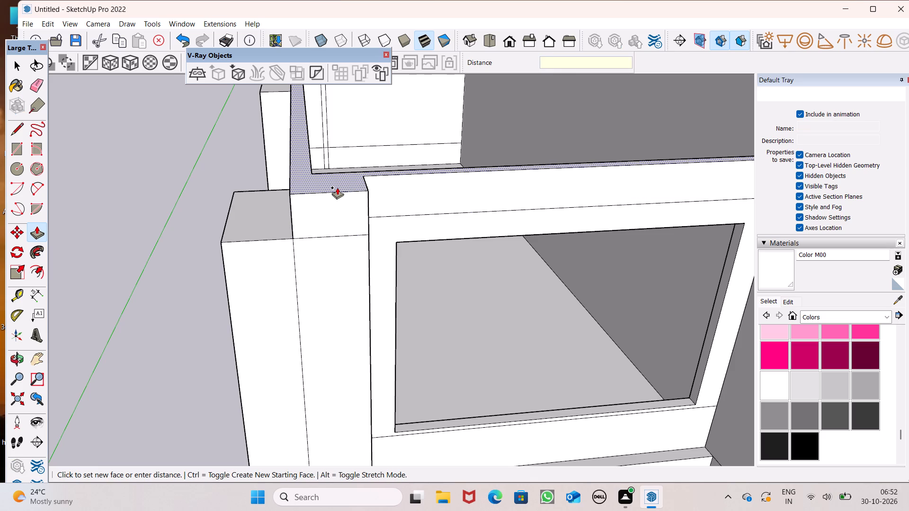
pyautogui.write("'5")
pyautogui.hotkey('shift', '"')
pyautogui.press('Return')
# Extrude the top face of the raised walls around the open room upward by another 3' as a new face.
pyautogui.scroll(-17, 333, 187)
pyautogui.moveTo(370, 203); pyautogui.dragTo(357, 119, button='middle')
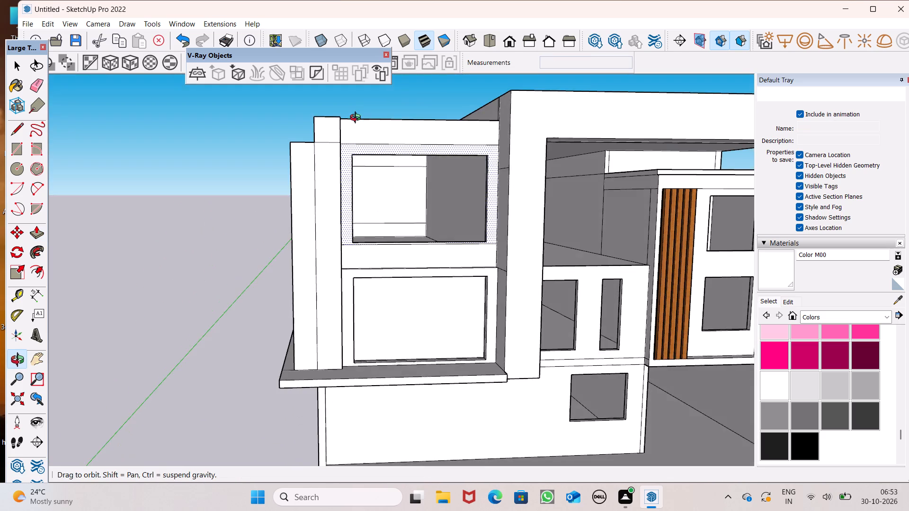
pyautogui.moveTo(357, 119); pyautogui.dragTo(363, 225, button='middle')
pyautogui.scroll(5, 336, 192)
pyautogui.scroll(-5, 316, 226)
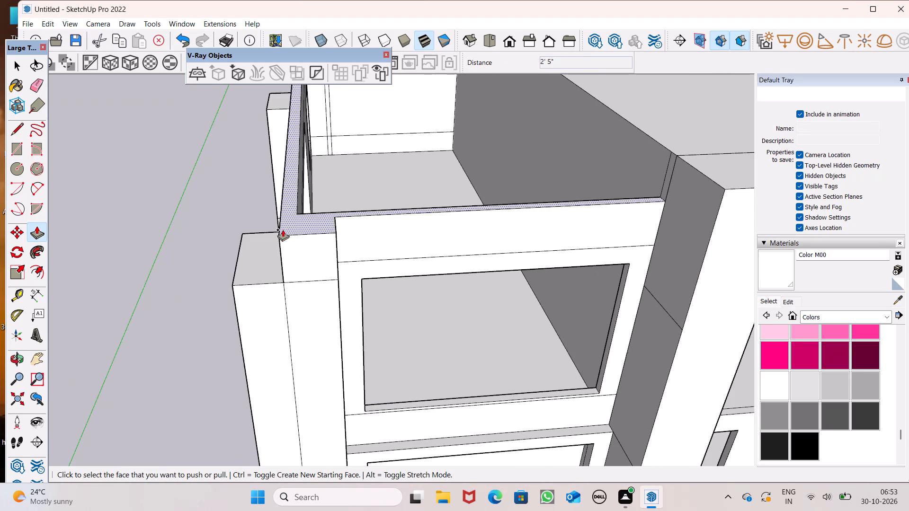
pyautogui.scroll(-6, 283, 229)
pyautogui.scroll(5, 270, 214)
pyautogui.moveTo(270, 214); pyautogui.dragTo(275, 226, button='middle')
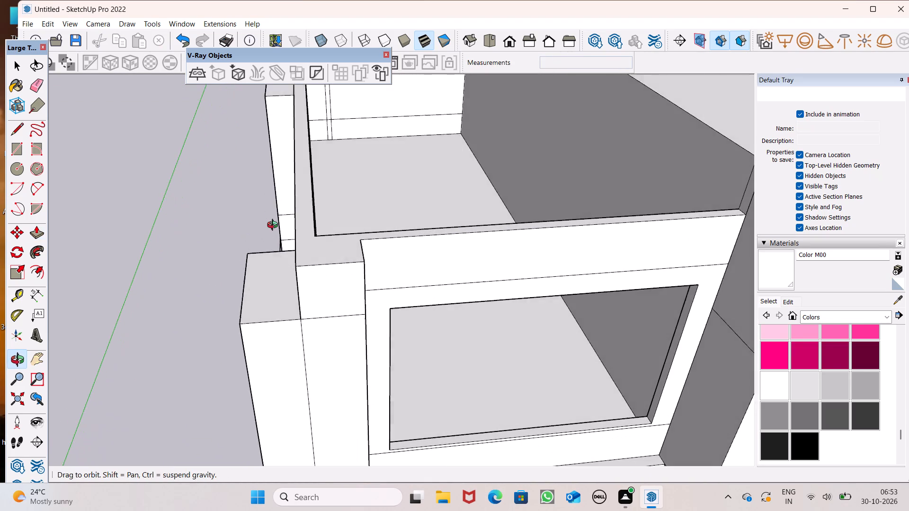
pyautogui.moveTo(275, 226); pyautogui.dragTo(279, 239, button='middle')
pyautogui.click(318, 264)
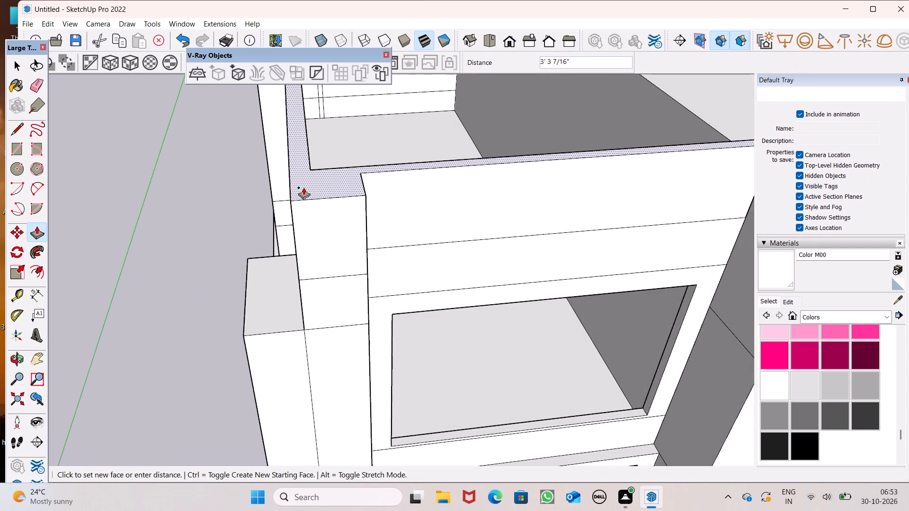
pyautogui.write("3'")
pyautogui.press('Return')
# Examine the raised parapet walls and the corner columns from the front and side of the house.
pyautogui.scroll(-3, 303, 187)
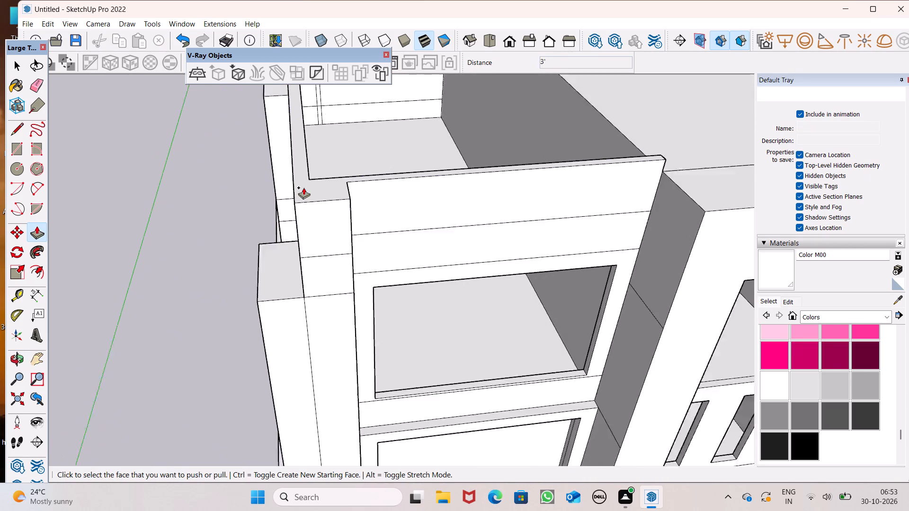
pyautogui.scroll(-2, 303, 187)
pyautogui.moveTo(333, 172); pyautogui.dragTo(336, 112, button='middle')
pyautogui.scroll(-9, 353, 147)
pyautogui.moveTo(393, 198); pyautogui.dragTo(430, 217, button='middle')
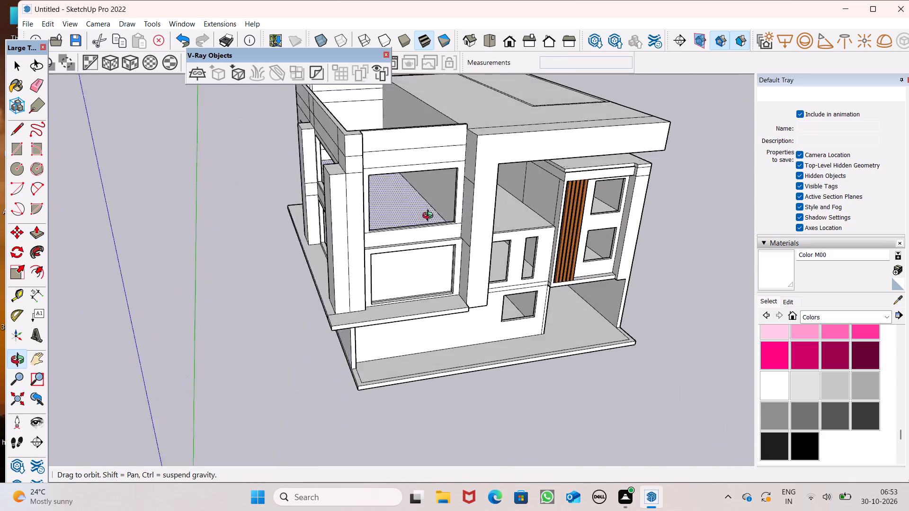
pyautogui.moveTo(430, 217); pyautogui.dragTo(440, 228, button='middle')
pyautogui.moveTo(348, 159); pyautogui.dragTo(406, 205, button='middle')
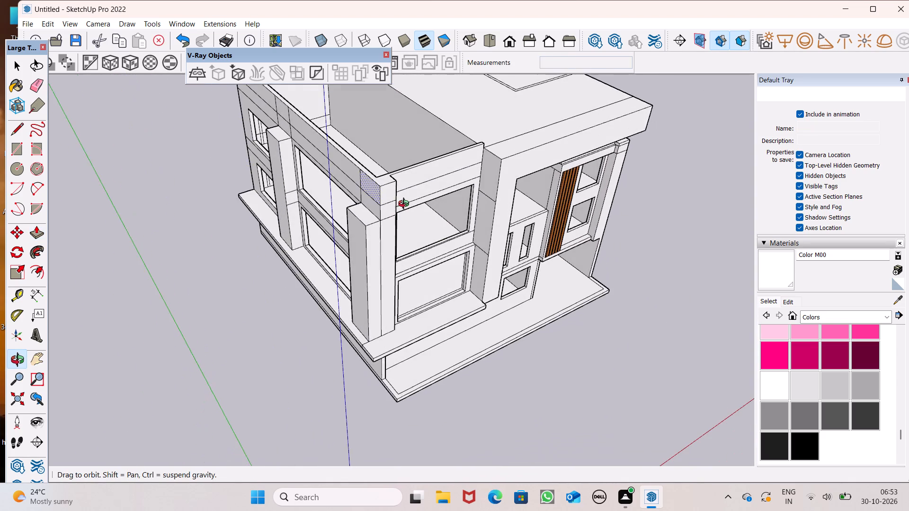
pyautogui.moveTo(406, 205); pyautogui.dragTo(425, 217, button='middle')
pyautogui.scroll(1, 425, 217)
pyautogui.scroll(3, 341, 252)
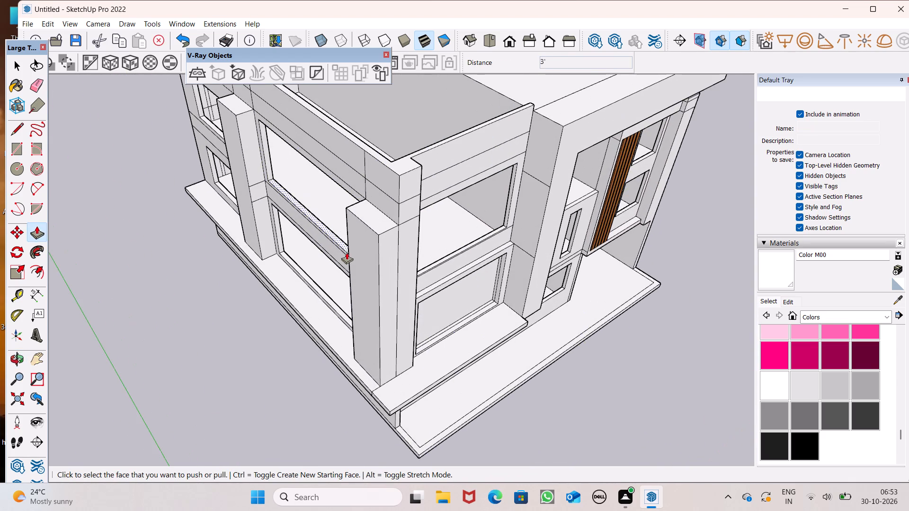
pyautogui.scroll(-2, 350, 257)
pyautogui.moveTo(421, 293); pyautogui.dragTo(489, 302, button='middle')
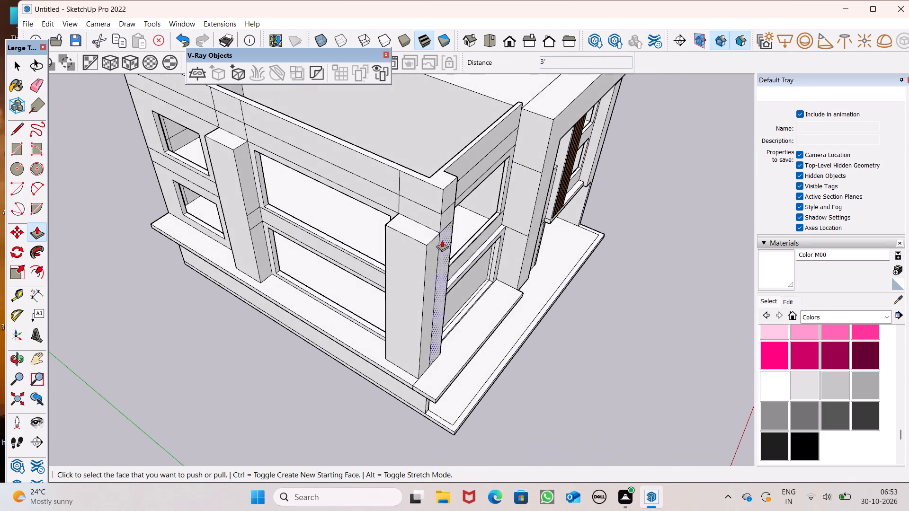
pyautogui.scroll(5, 433, 233)
pyautogui.scroll(-6, 362, 244)
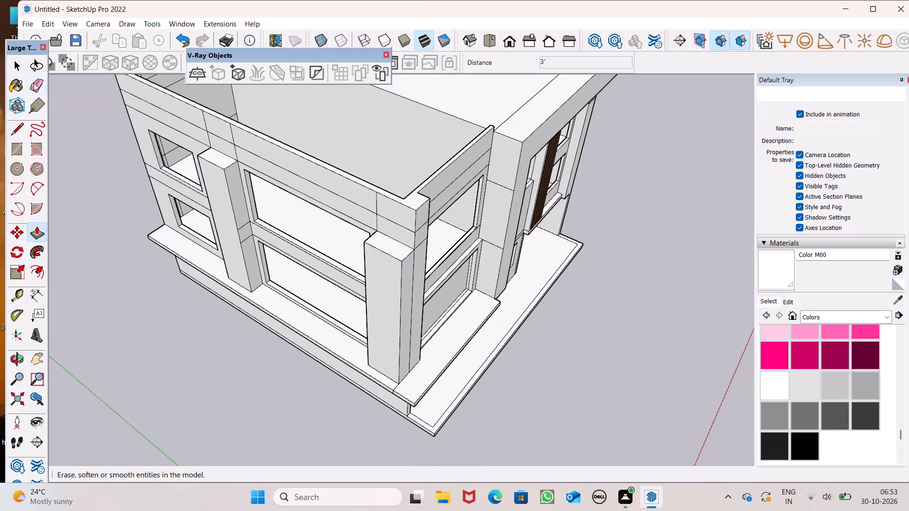
# Erase the two vertical edges splitting the lower parapet band above the columns on the side facade.
pyautogui.moveTo(34, 83); pyautogui.dragTo(44, 82)
pyautogui.moveTo(109, 123); pyautogui.dragTo(226, 67, button='middle')
pyautogui.scroll(2, 253, 164)
pyautogui.click(251, 158)
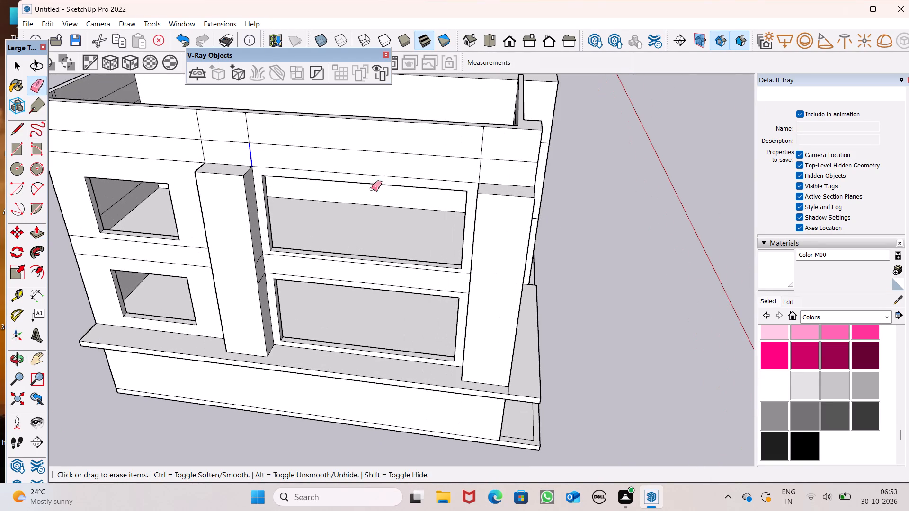
pyautogui.click(503, 171)
pyautogui.moveTo(489, 171); pyautogui.dragTo(477, 167)
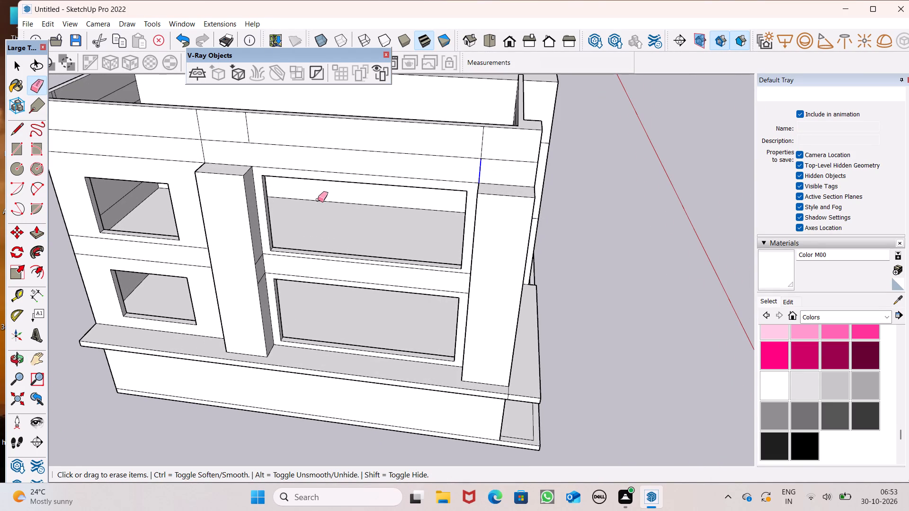
# Pull the lower parapet band outward over the tops of both side-facade columns, stopping just short of their front faces.
pyautogui.scroll(-1, 237, 207)
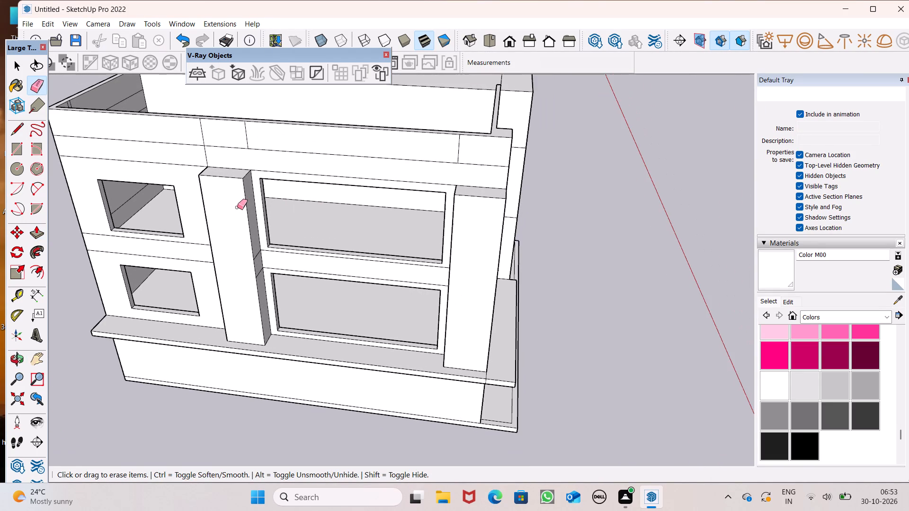
pyautogui.moveTo(245, 224); pyautogui.dragTo(245, 298, button='middle')
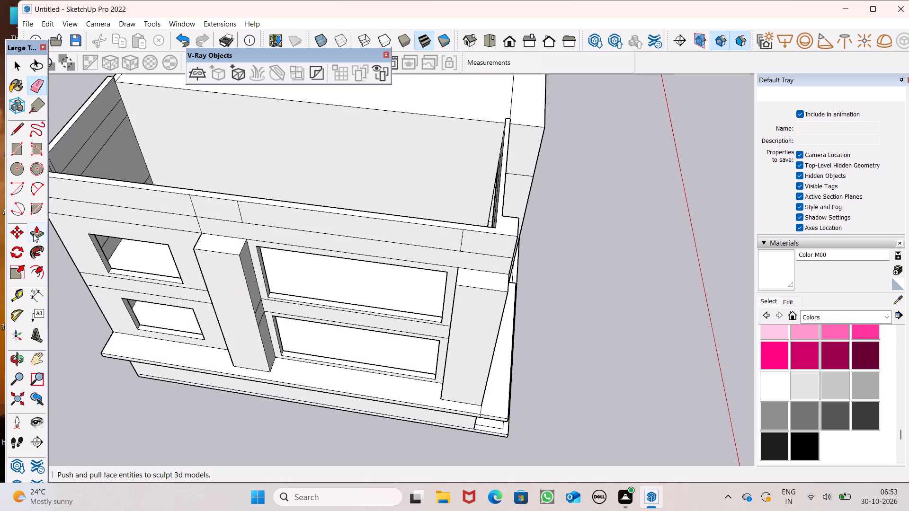
pyautogui.click(33, 234)
pyautogui.scroll(4, 170, 255)
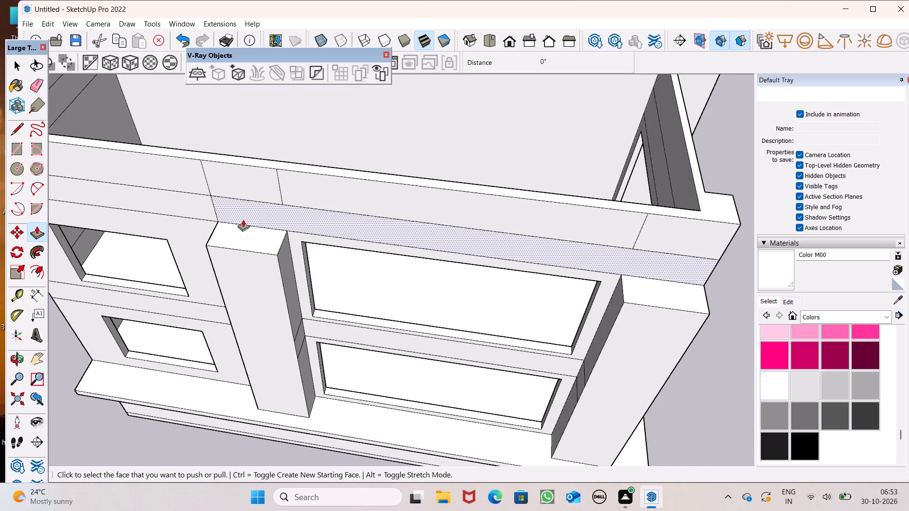
pyautogui.moveTo(243, 220); pyautogui.dragTo(255, 242)
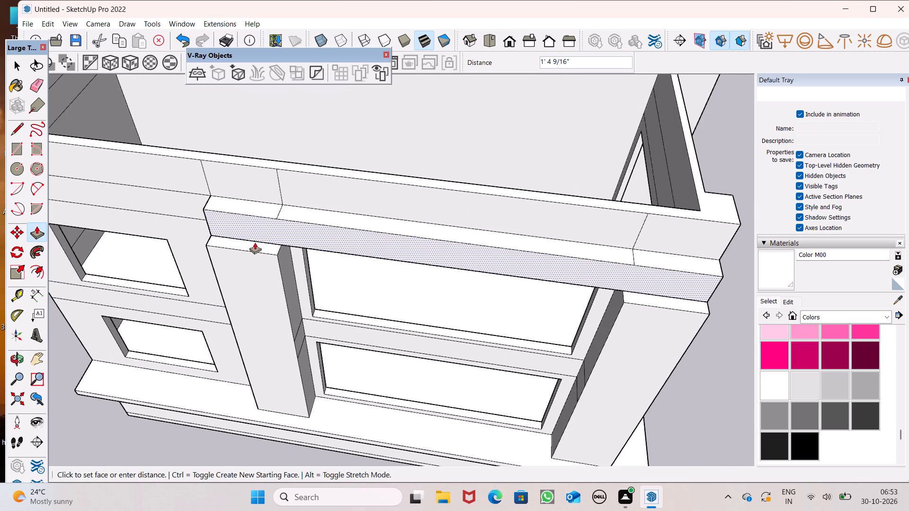
pyautogui.moveTo(255, 242); pyautogui.dragTo(256, 247)
# Pull the surrounds of the two large side windows and the band between them outward by 1' 8 3/4".
pyautogui.moveTo(290, 274); pyautogui.dragTo(281, 194, button='middle')
pyautogui.moveTo(295, 186); pyautogui.dragTo(279, 153)
pyautogui.moveTo(302, 287); pyautogui.dragTo(287, 275)
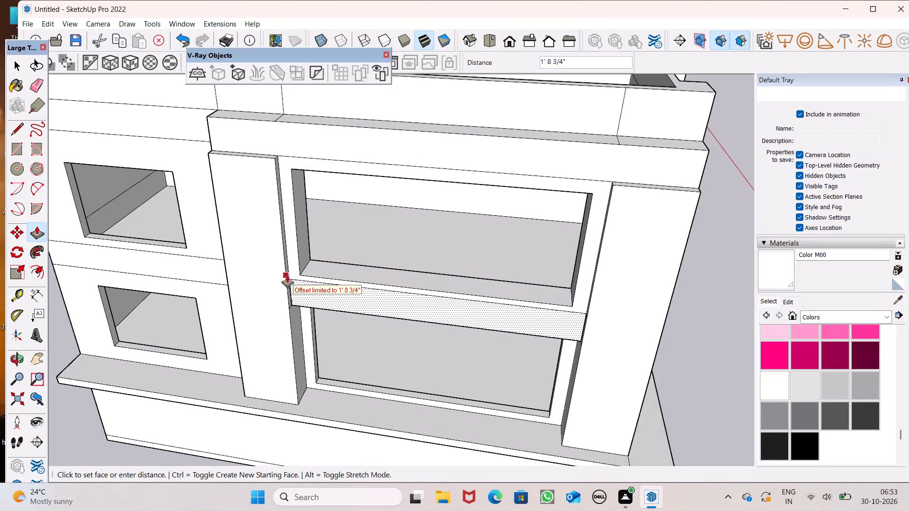
pyautogui.moveTo(287, 275); pyautogui.dragTo(287, 275)
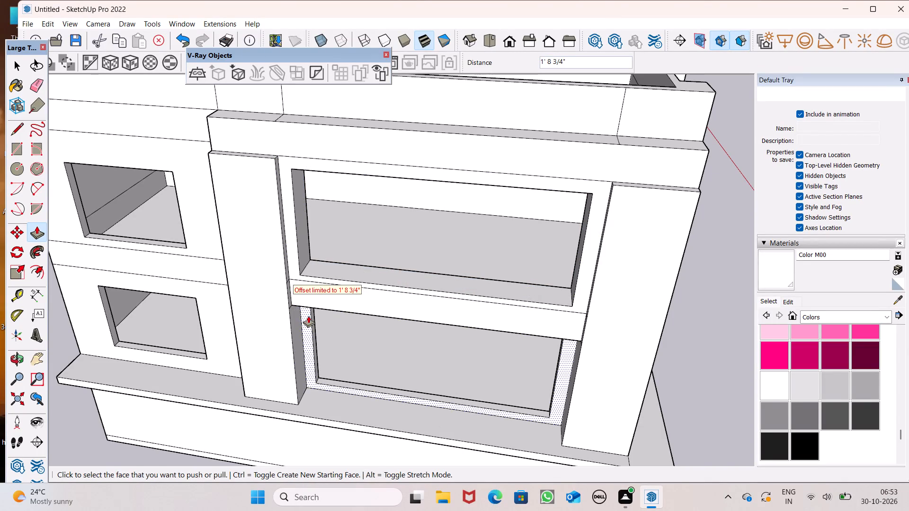
pyautogui.moveTo(308, 316); pyautogui.dragTo(296, 303)
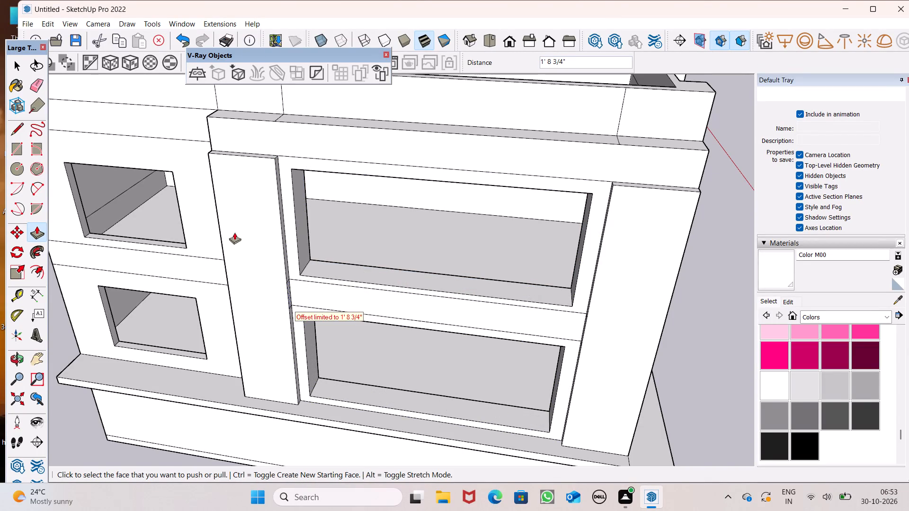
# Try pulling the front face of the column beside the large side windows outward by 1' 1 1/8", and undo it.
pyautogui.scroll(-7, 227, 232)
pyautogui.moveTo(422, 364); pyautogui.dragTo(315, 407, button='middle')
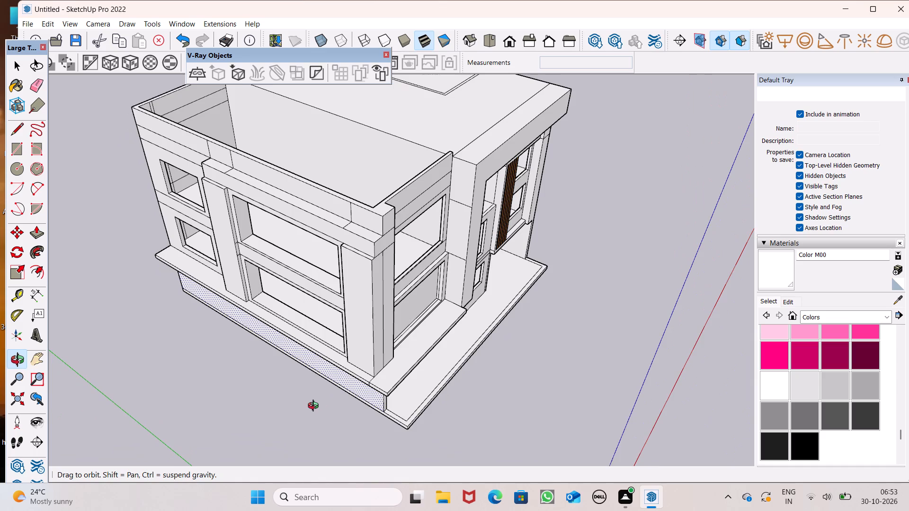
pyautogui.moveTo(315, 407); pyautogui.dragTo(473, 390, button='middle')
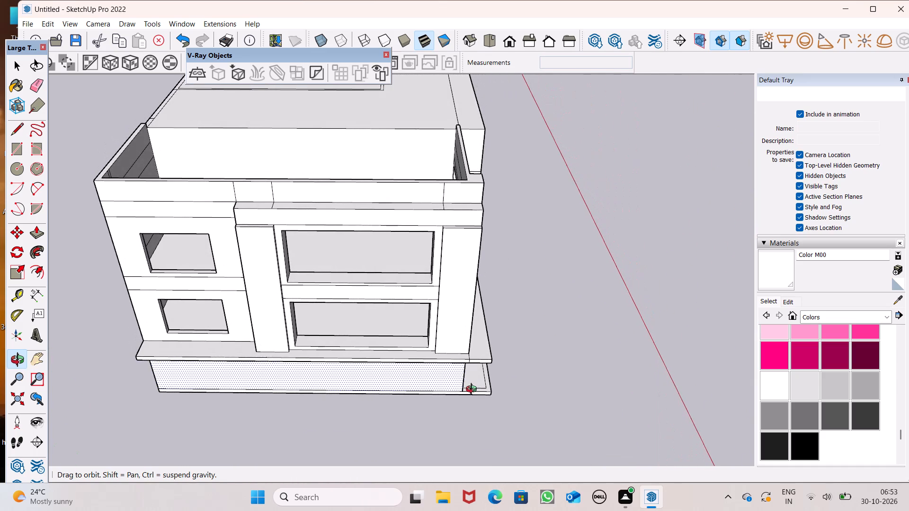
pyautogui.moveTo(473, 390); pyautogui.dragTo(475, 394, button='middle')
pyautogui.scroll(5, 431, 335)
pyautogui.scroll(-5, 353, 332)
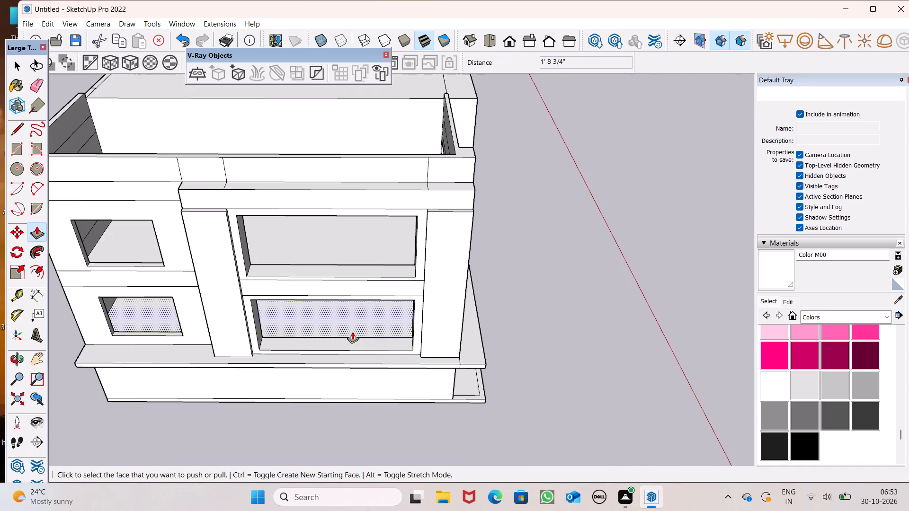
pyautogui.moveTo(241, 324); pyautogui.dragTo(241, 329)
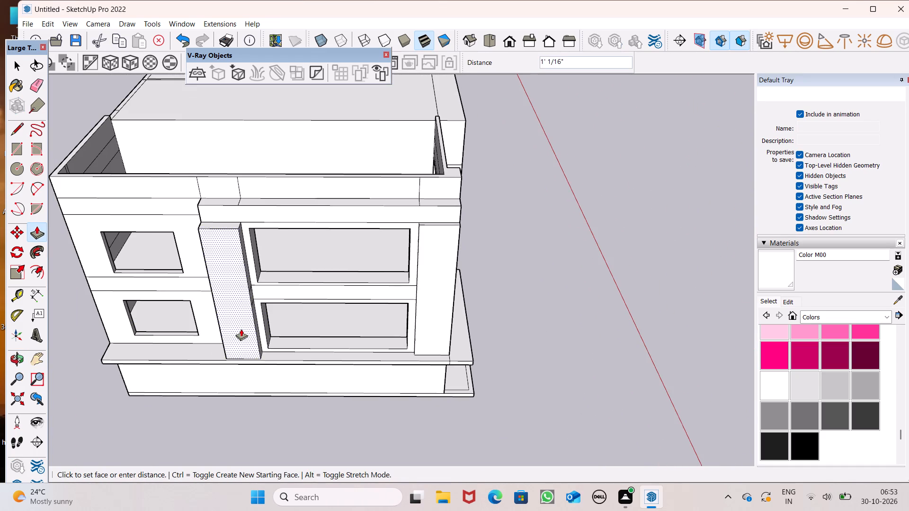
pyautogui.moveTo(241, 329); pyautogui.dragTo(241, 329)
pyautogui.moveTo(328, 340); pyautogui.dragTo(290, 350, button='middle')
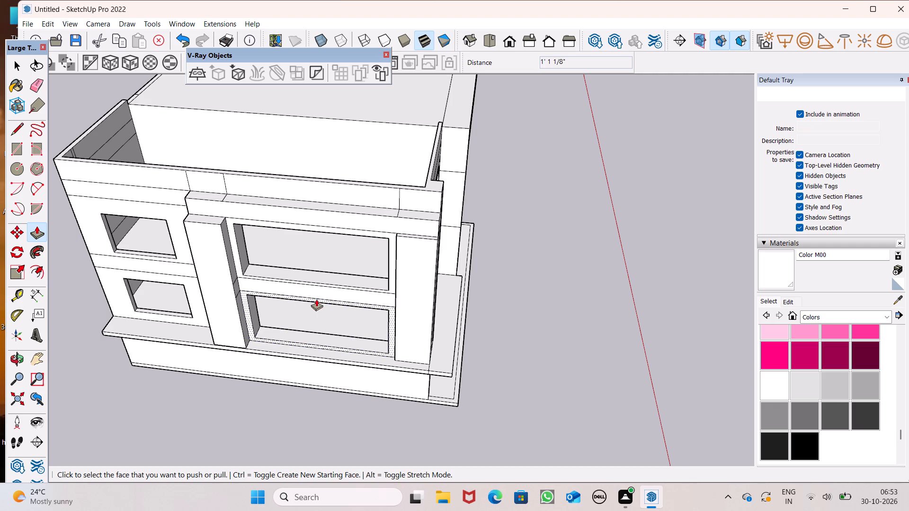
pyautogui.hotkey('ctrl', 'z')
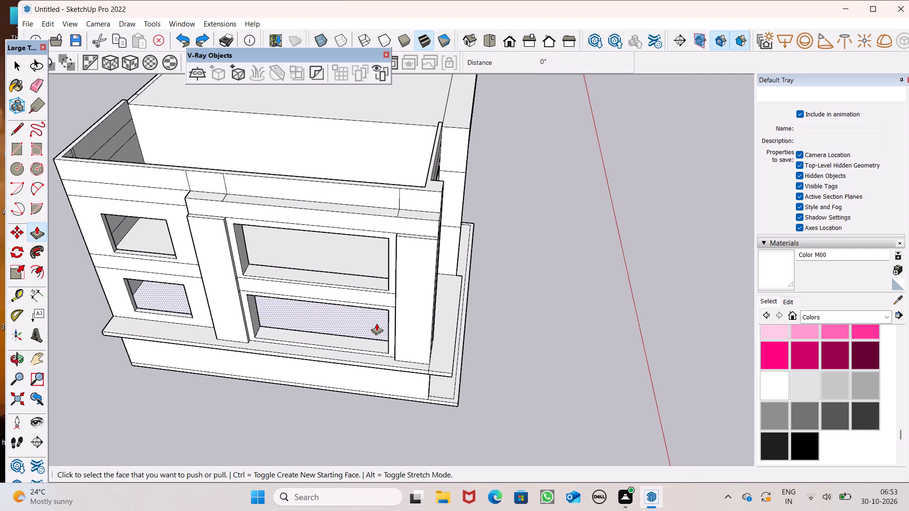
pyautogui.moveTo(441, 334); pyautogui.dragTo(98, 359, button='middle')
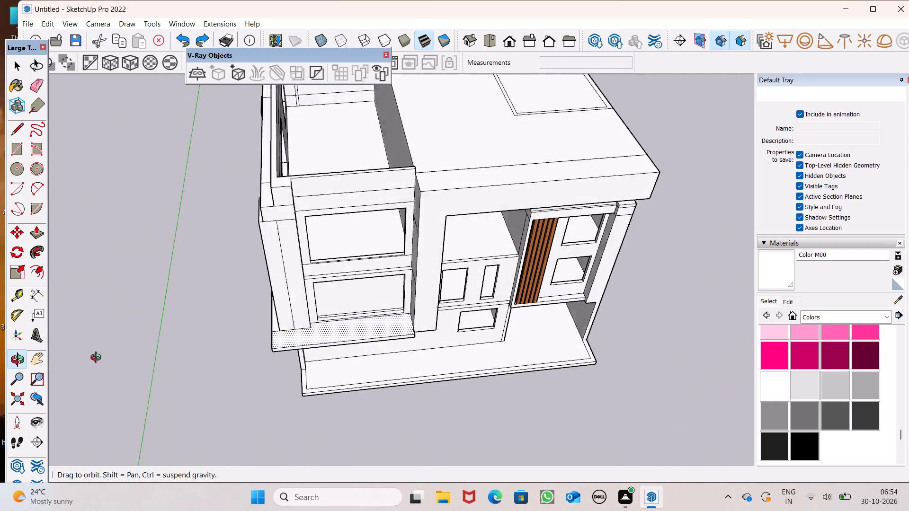
# Push the front end of the lower parapet band above the corner column inward by 6 5/16".
pyautogui.moveTo(98, 359); pyautogui.dragTo(87, 351, button='middle')
pyautogui.scroll(1, 86, 343)
pyautogui.scroll(7, 299, 175)
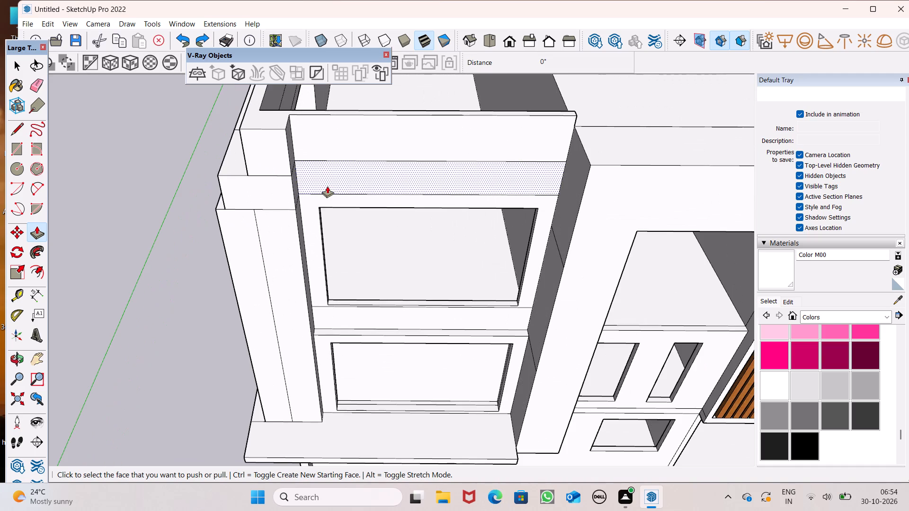
pyautogui.scroll(-3, 276, 194)
pyautogui.moveTo(297, 183); pyautogui.dragTo(330, 93, button='middle')
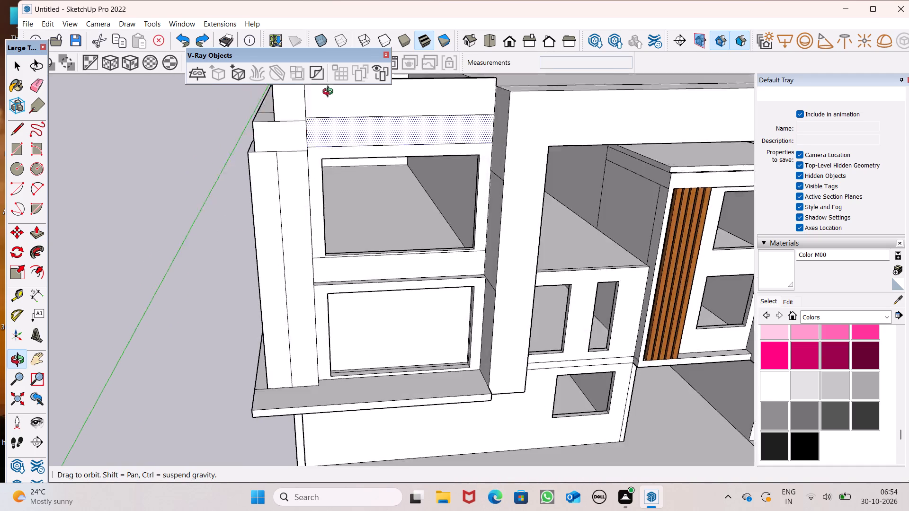
pyautogui.moveTo(330, 93); pyautogui.dragTo(440, 174, button='middle')
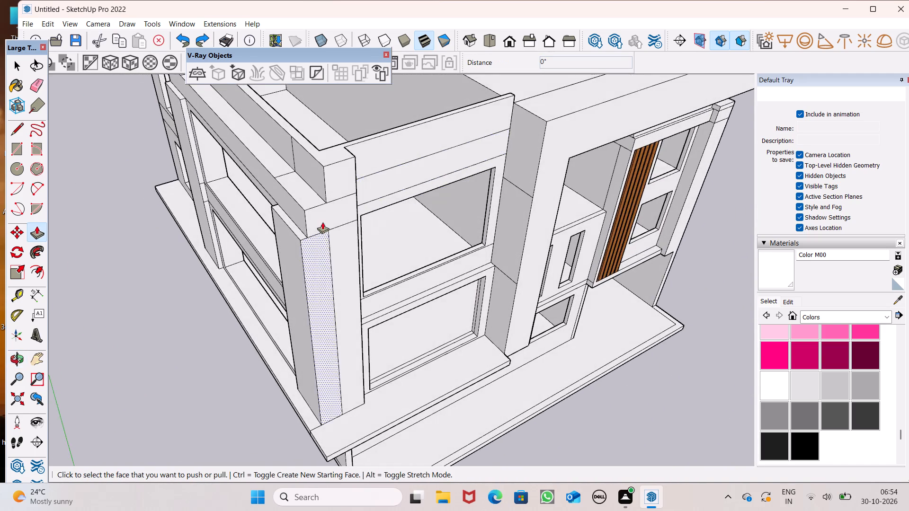
pyautogui.scroll(6, 324, 221)
pyautogui.moveTo(324, 224); pyautogui.dragTo(325, 222)
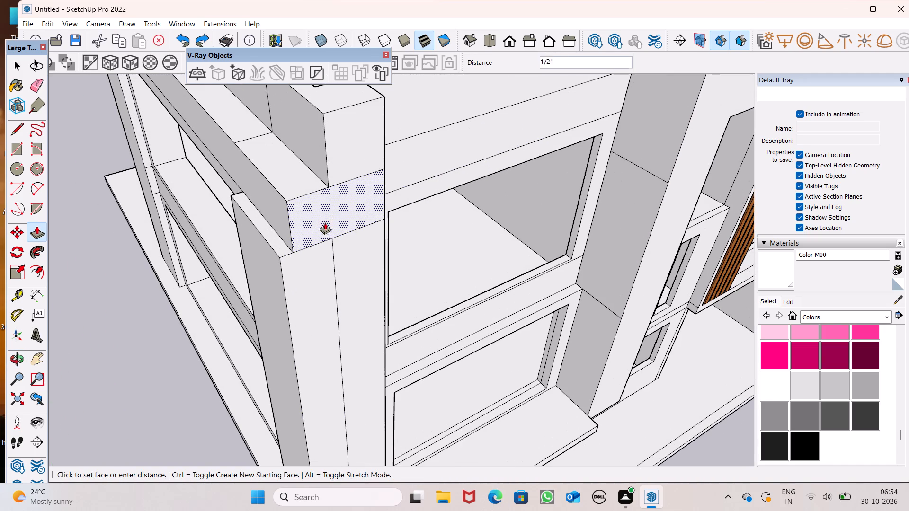
pyautogui.moveTo(325, 222); pyautogui.dragTo(320, 216)
# Pull the lower parapet band above the front corner windows and the upper window's surround outward by about 1' 5/8".
pyautogui.moveTo(379, 244); pyautogui.dragTo(323, 262, button='middle')
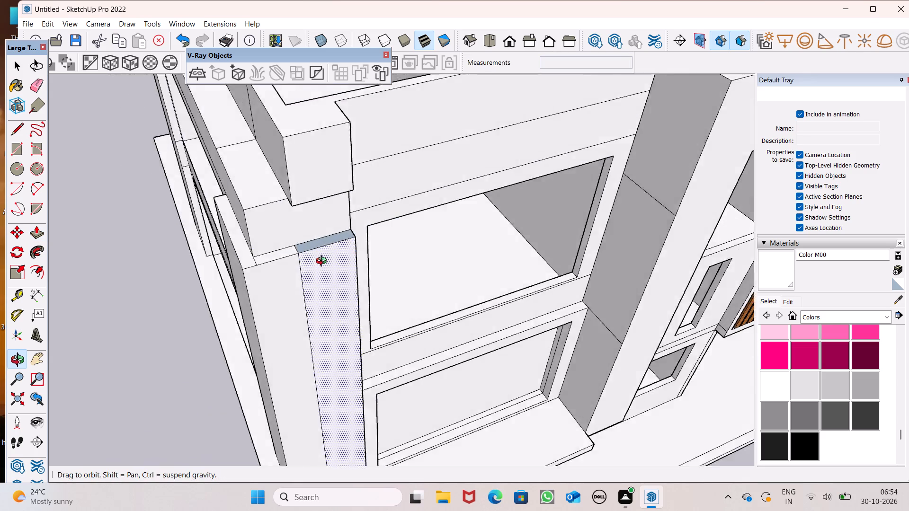
pyautogui.moveTo(323, 262); pyautogui.dragTo(228, 275, button='middle')
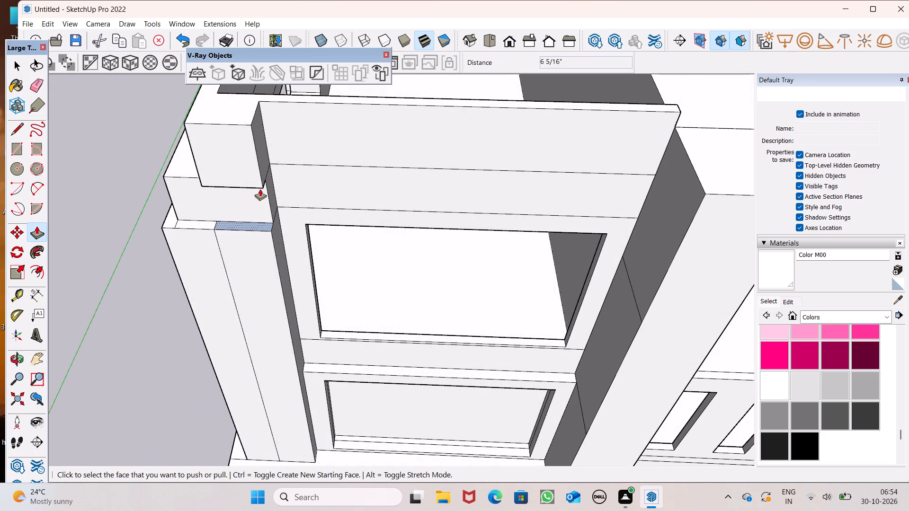
pyautogui.moveTo(287, 188); pyautogui.dragTo(264, 203)
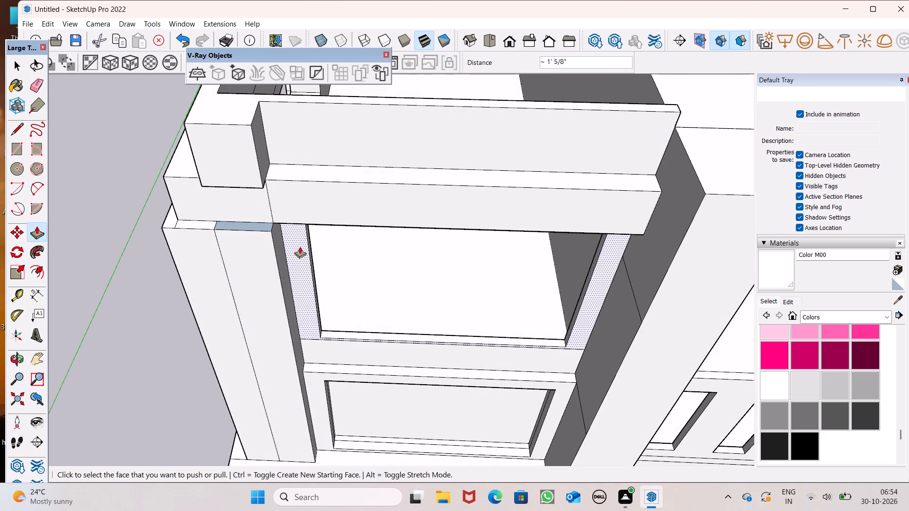
pyautogui.moveTo(299, 246); pyautogui.dragTo(276, 219)
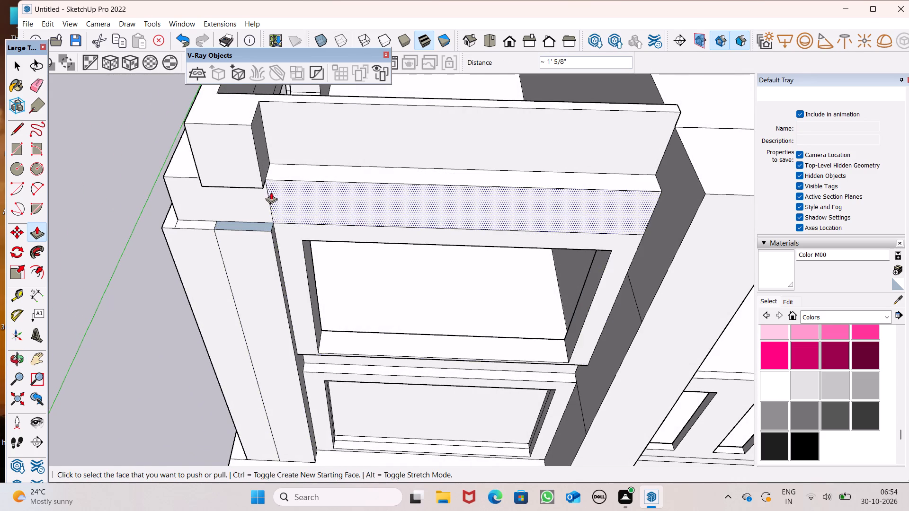
# Pull the band between the front corner windows out about 1' 5/8" and the lower window's surround about 5 1/16", making them flush.
pyautogui.scroll(-3, 271, 192)
pyautogui.moveTo(319, 349); pyautogui.dragTo(299, 238, button='middle')
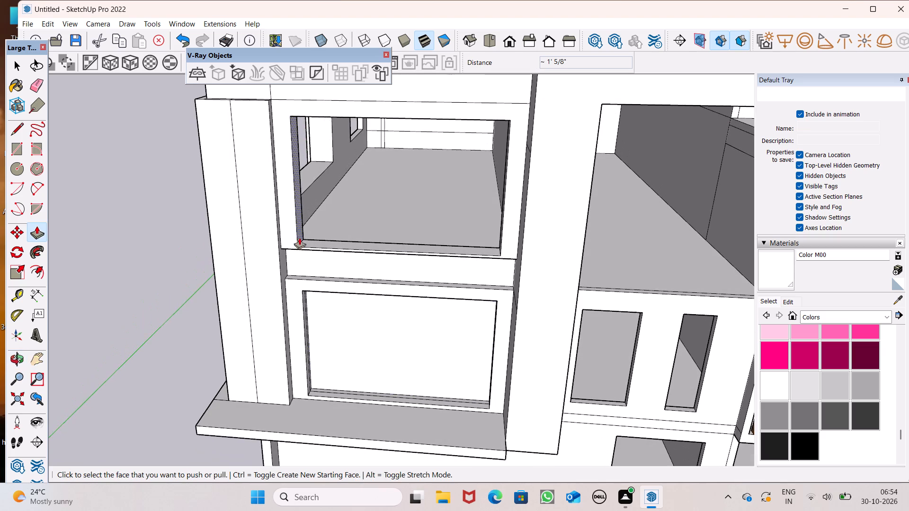
pyautogui.scroll(5, 288, 250)
pyautogui.moveTo(303, 281); pyautogui.dragTo(293, 262)
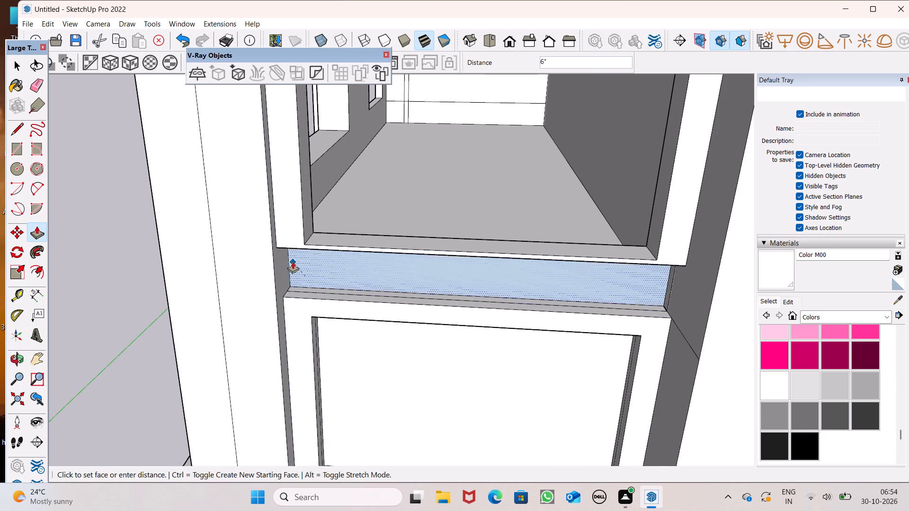
pyautogui.moveTo(293, 262); pyautogui.dragTo(287, 243)
pyautogui.scroll(-2, 278, 206)
pyautogui.scroll(3, 320, 327)
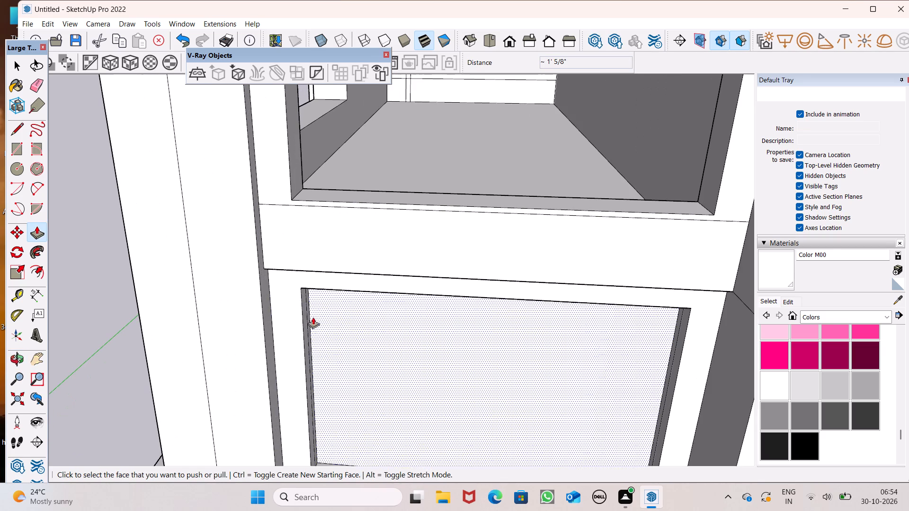
pyautogui.moveTo(296, 310); pyautogui.dragTo(273, 259)
pyautogui.scroll(-7, 301, 193)
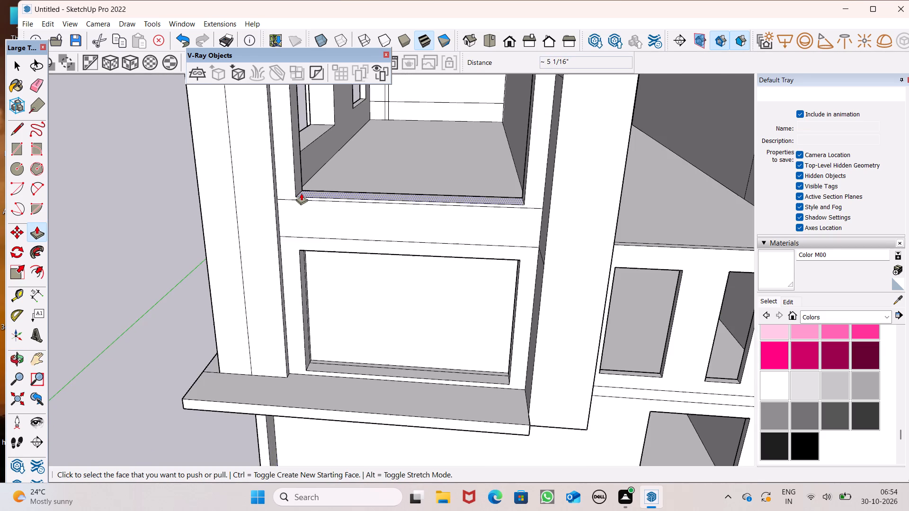
# Erase the two horizontal edges crossing the side of the projecting wall beside the front corner windows.
pyautogui.scroll(-4, 301, 193)
pyautogui.moveTo(326, 249); pyautogui.dragTo(549, 259, button='middle')
pyautogui.scroll(-5, 478, 257)
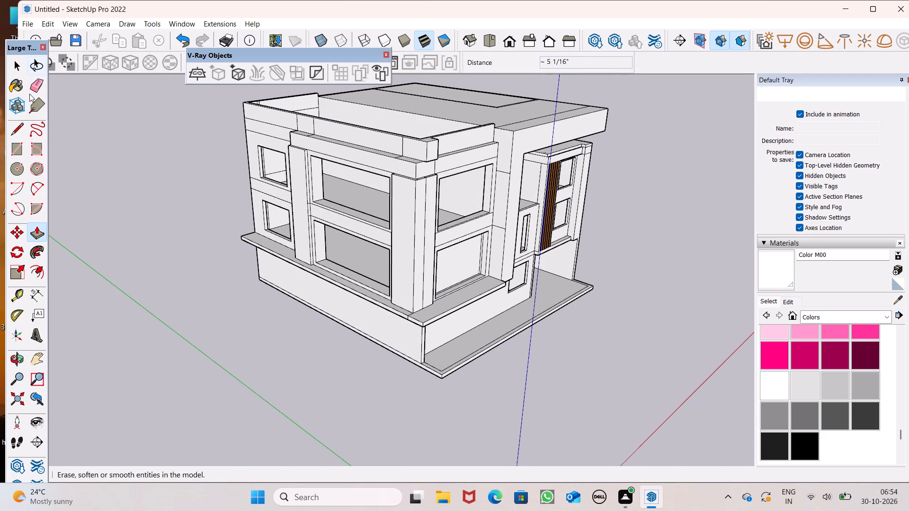
pyautogui.moveTo(32, 93); pyautogui.dragTo(39, 93)
pyautogui.scroll(5, 270, 183)
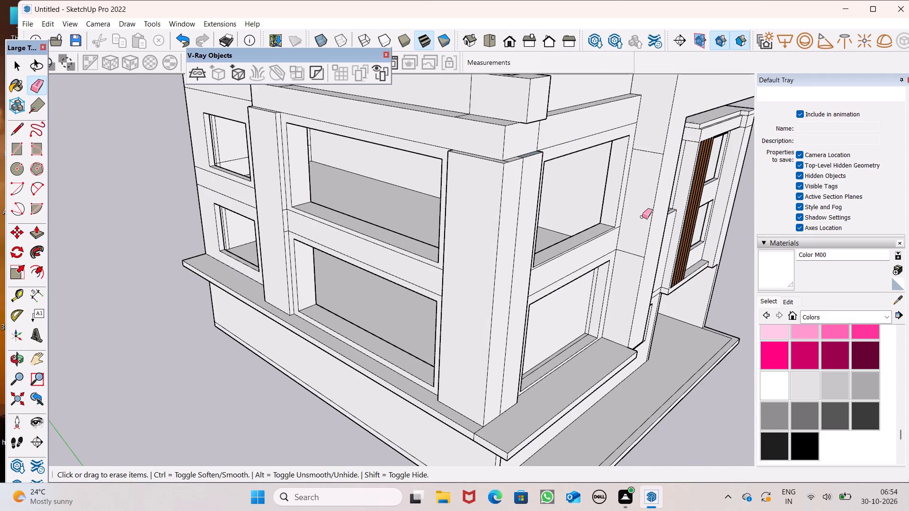
pyautogui.click(642, 151)
pyautogui.click(638, 256)
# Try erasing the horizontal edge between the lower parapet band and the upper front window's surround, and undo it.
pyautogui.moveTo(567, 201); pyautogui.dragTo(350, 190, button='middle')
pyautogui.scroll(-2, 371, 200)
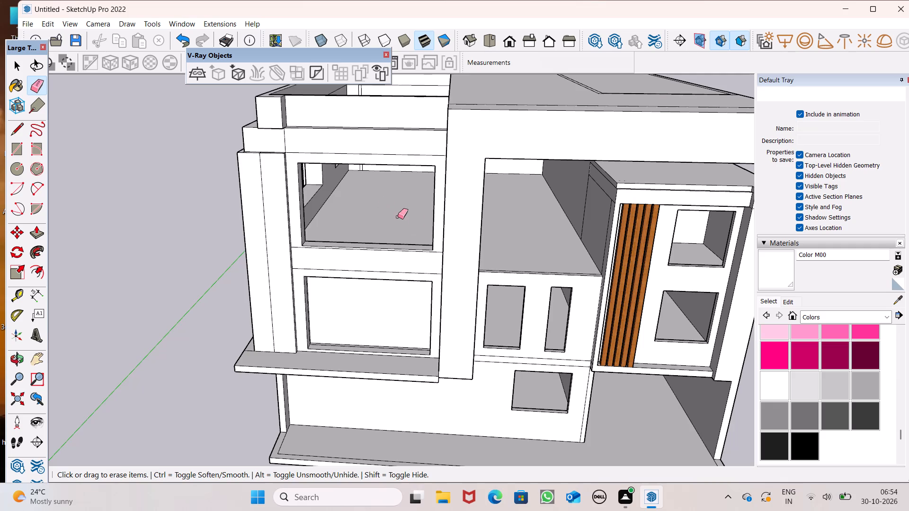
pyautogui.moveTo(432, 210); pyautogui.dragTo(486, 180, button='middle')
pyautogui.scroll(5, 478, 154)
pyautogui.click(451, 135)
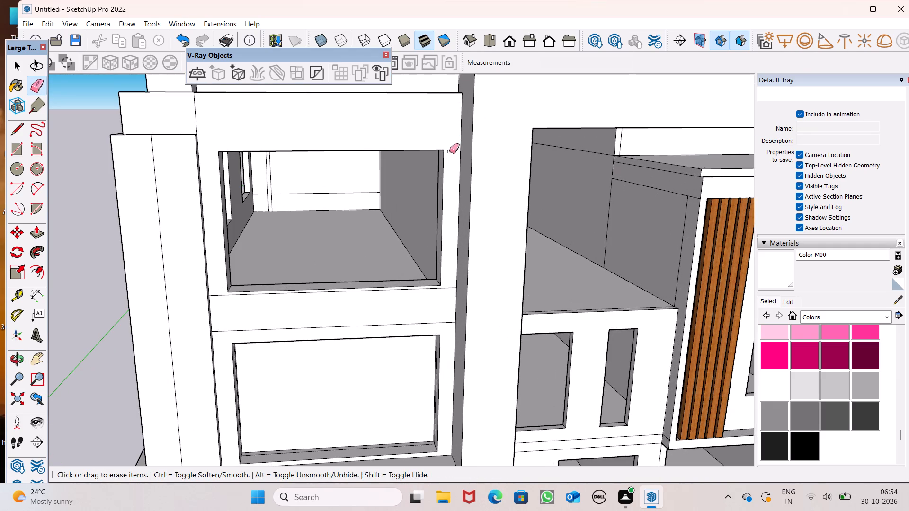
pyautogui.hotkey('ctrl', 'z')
# Erase the two vertical edges splitting the upper parapet band above the large windows on the side facade.
pyautogui.scroll(-6, 521, 268)
pyautogui.scroll(-1, 401, 245)
pyautogui.moveTo(377, 238); pyautogui.dragTo(376, 254, button='middle')
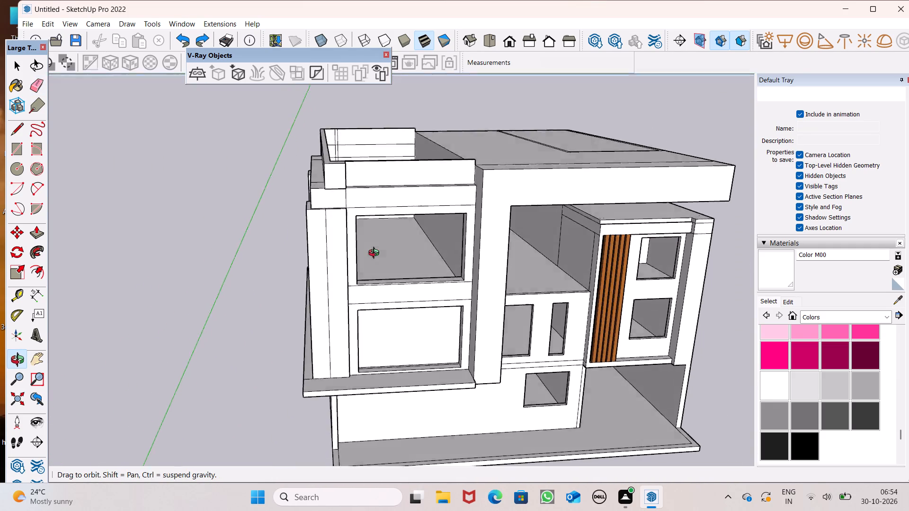
pyautogui.moveTo(376, 254); pyautogui.dragTo(372, 259, button='middle')
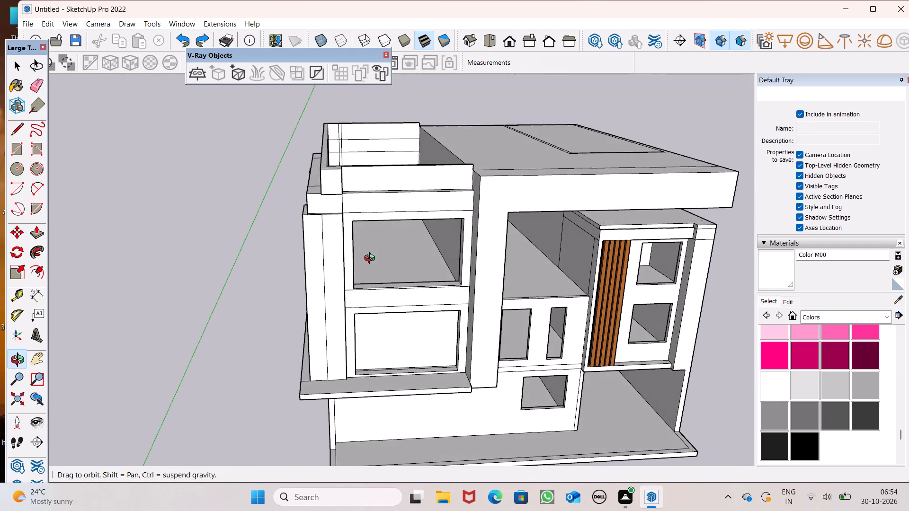
pyautogui.moveTo(372, 259); pyautogui.dragTo(564, 330, button='middle')
pyautogui.scroll(4, 279, 210)
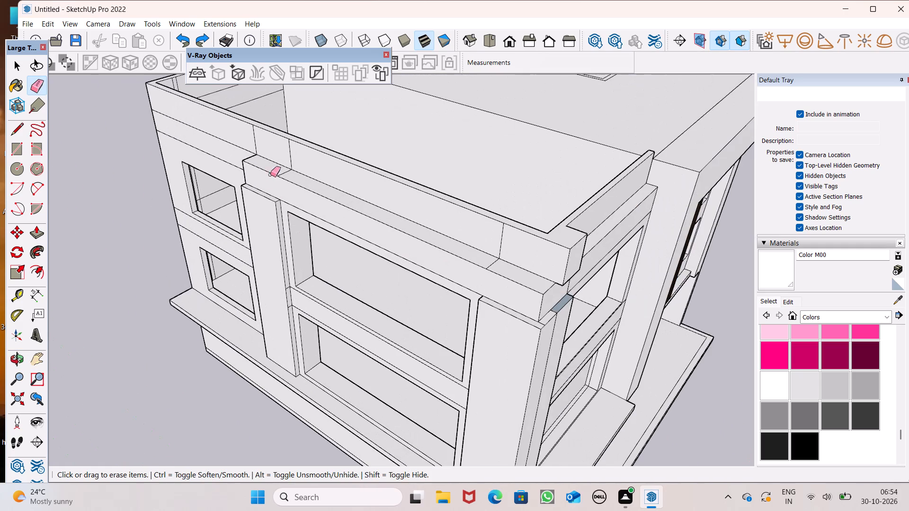
pyautogui.moveTo(289, 160); pyautogui.dragTo(289, 155)
pyautogui.click(290, 155)
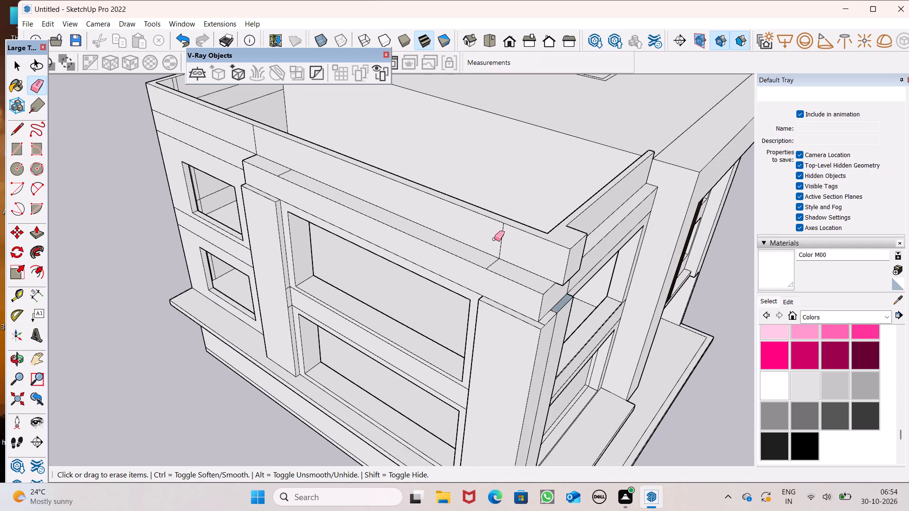
pyautogui.moveTo(497, 241); pyautogui.dragTo(501, 238)
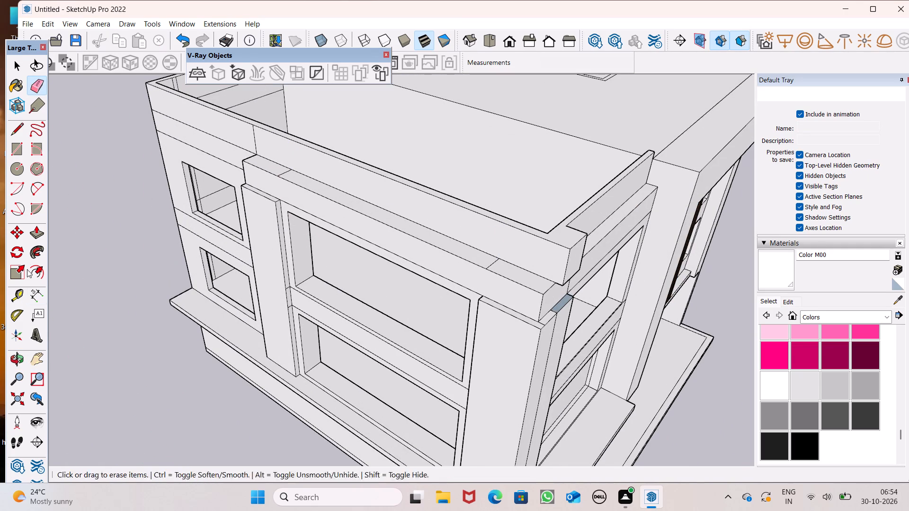
# Pull the upper parapet band on the side facade outward by 1' 5 15/16".
pyautogui.click(34, 229)
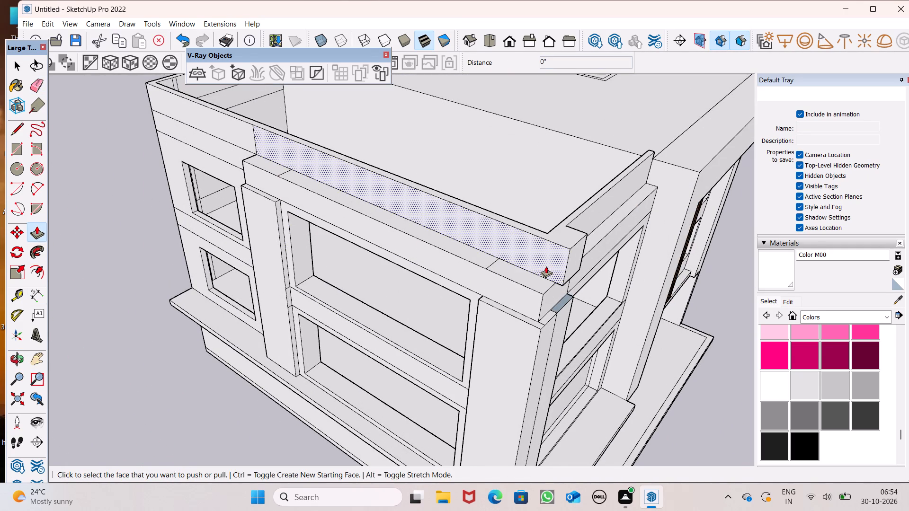
pyautogui.moveTo(546, 263); pyautogui.dragTo(530, 288)
pyautogui.moveTo(537, 276); pyautogui.dragTo(527, 283)
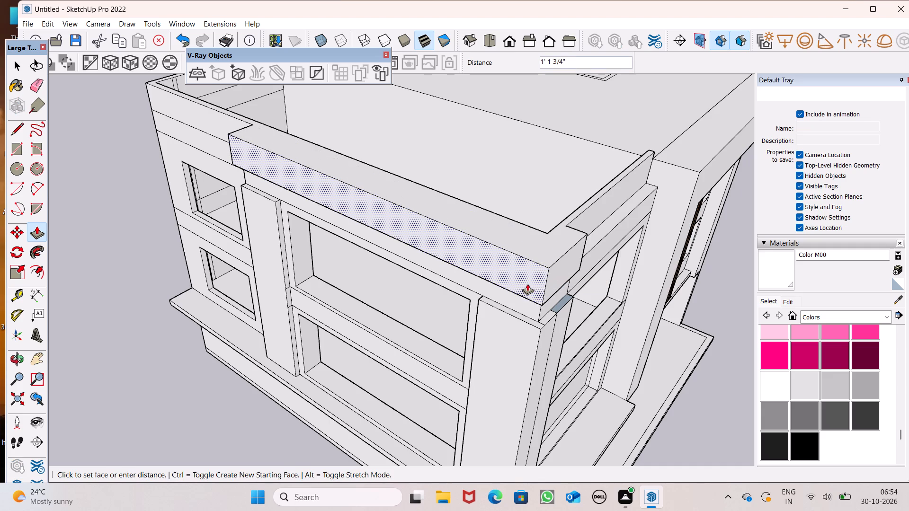
pyautogui.moveTo(527, 283); pyautogui.dragTo(526, 287)
# Pull the upper parapet band above the front corner windows outward until it is flush with the corner block.
pyautogui.moveTo(553, 300); pyautogui.dragTo(321, 292, button='middle')
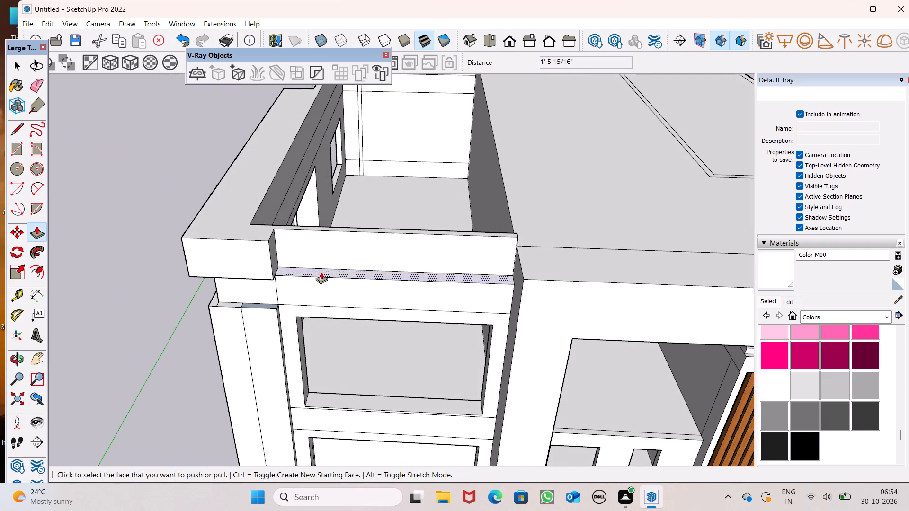
pyautogui.moveTo(310, 253); pyautogui.dragTo(291, 271)
pyautogui.moveTo(291, 250); pyautogui.dragTo(285, 260)
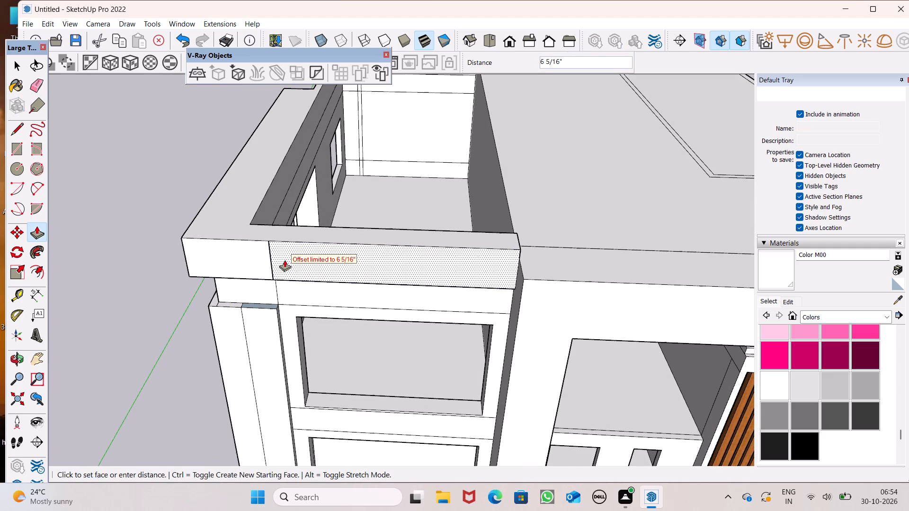
pyautogui.moveTo(285, 260); pyautogui.dragTo(284, 260)
# Pull the front upper parapet band farther outward, and extend the corner block's front face by 11 1/8" to match it.
pyautogui.scroll(-6, 284, 248)
pyautogui.moveTo(309, 243); pyautogui.dragTo(438, 31, button='middle')
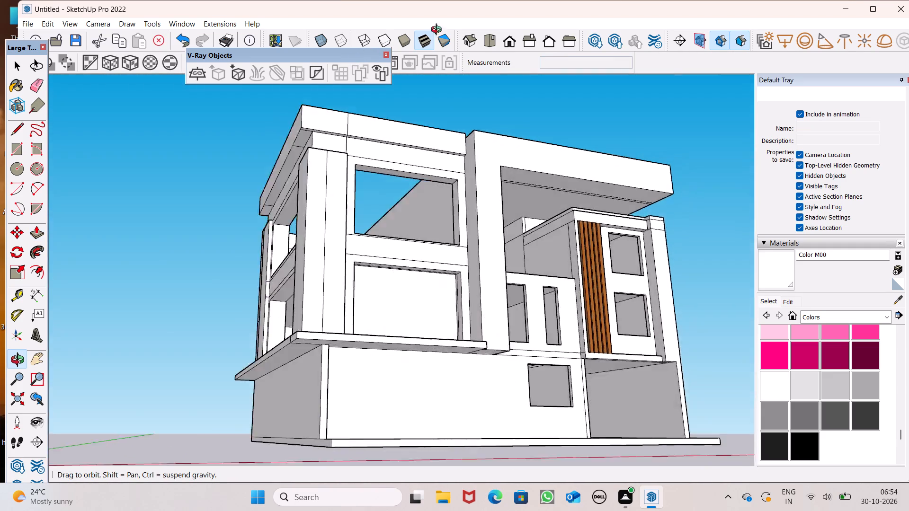
pyautogui.moveTo(438, 31); pyautogui.dragTo(527, 16, button='middle')
pyautogui.scroll(6, 447, 119)
pyautogui.moveTo(412, 131); pyautogui.dragTo(419, 128)
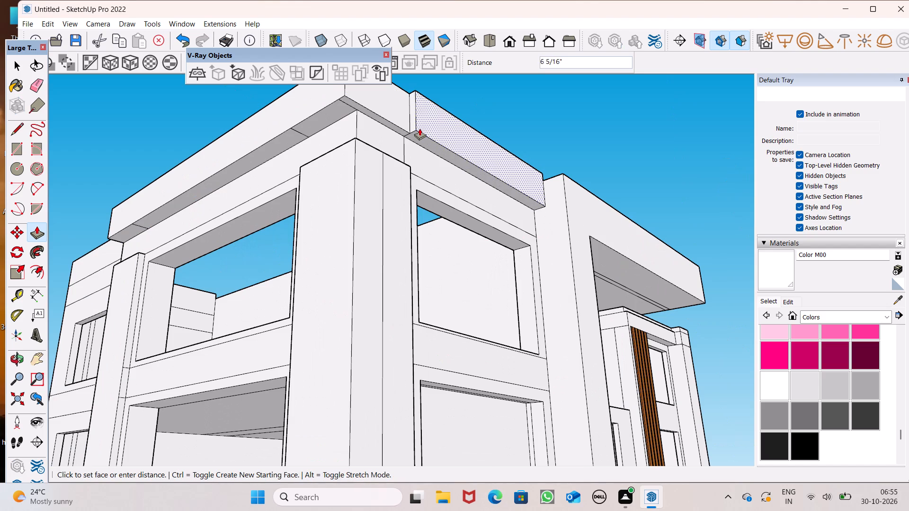
pyautogui.moveTo(419, 128); pyautogui.dragTo(424, 127)
pyautogui.moveTo(393, 119); pyautogui.dragTo(433, 129)
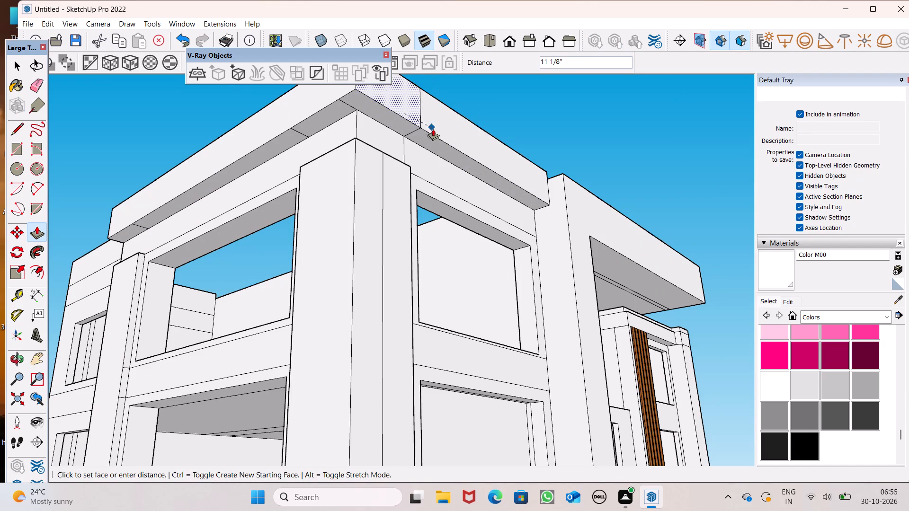
pyautogui.moveTo(433, 129); pyautogui.dragTo(440, 132)
# Erase the vertical edges splitting the upper and lower parapet bands near the corner on the front facade.
pyautogui.scroll(-4, 435, 132)
pyautogui.moveTo(435, 133); pyautogui.dragTo(442, 214, button='middle')
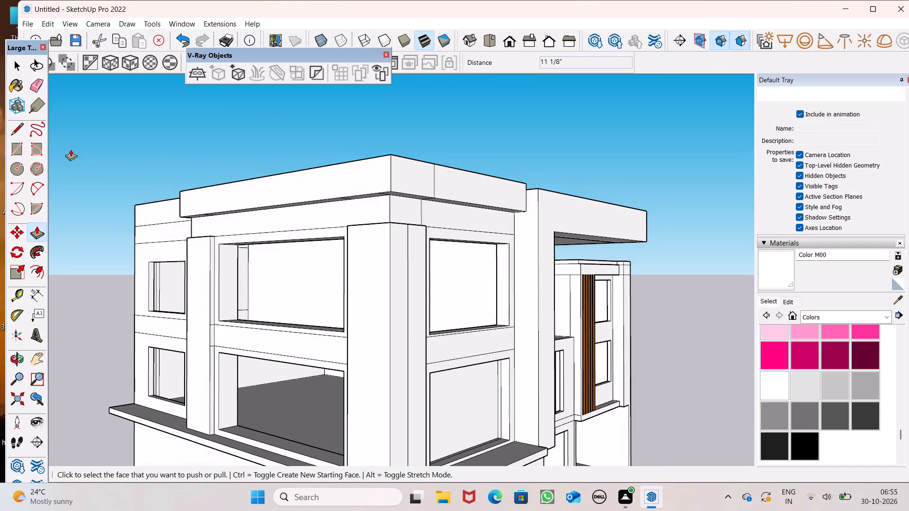
pyautogui.click(36, 89)
pyautogui.scroll(3, 355, 202)
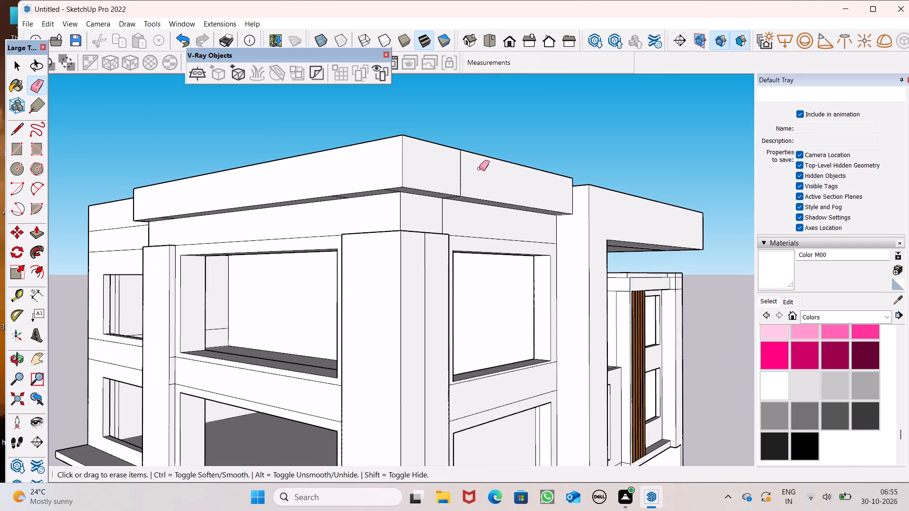
pyautogui.moveTo(472, 171); pyautogui.dragTo(455, 179)
pyautogui.moveTo(441, 215); pyautogui.dragTo(441, 214)
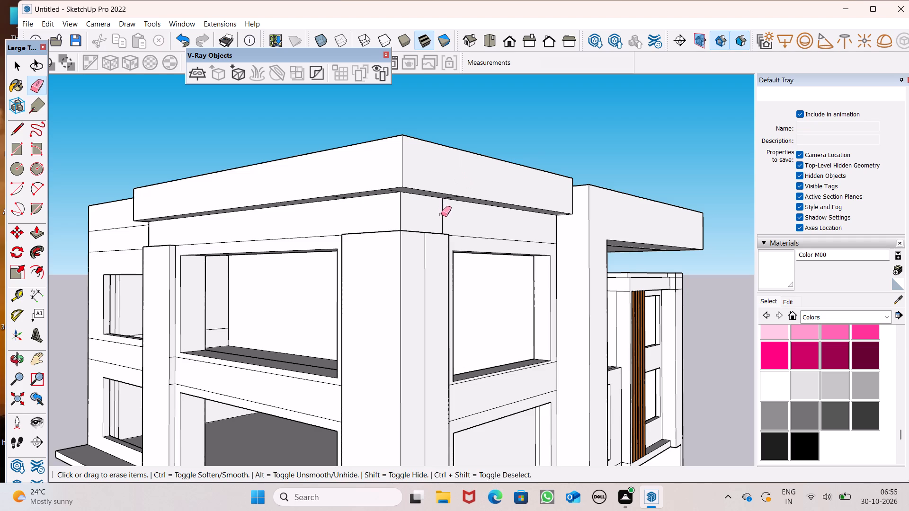
pyautogui.moveTo(441, 214); pyautogui.dragTo(447, 210)
# Erase the leftover cross edges on the underside of the upper parapet overhang along the side and front facades.
pyautogui.moveTo(446, 215); pyautogui.dragTo(456, 121, button='middle')
pyautogui.scroll(-3, 434, 149)
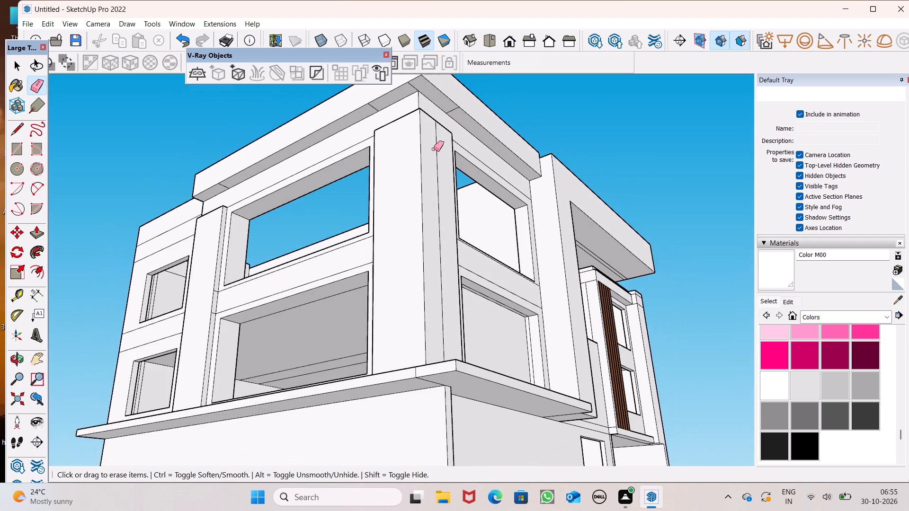
pyautogui.scroll(4, 382, 122)
pyautogui.click(373, 104)
pyautogui.scroll(-5, 373, 158)
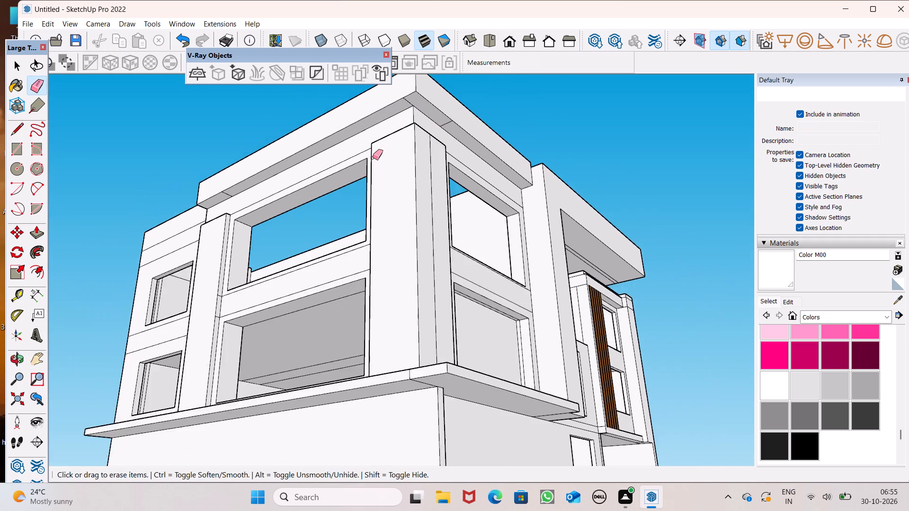
pyautogui.scroll(5, 399, 118)
pyautogui.moveTo(418, 95); pyautogui.dragTo(413, 102)
pyautogui.moveTo(458, 120); pyautogui.dragTo(474, 134)
pyautogui.scroll(-3, 472, 146)
pyautogui.scroll(5, 186, 223)
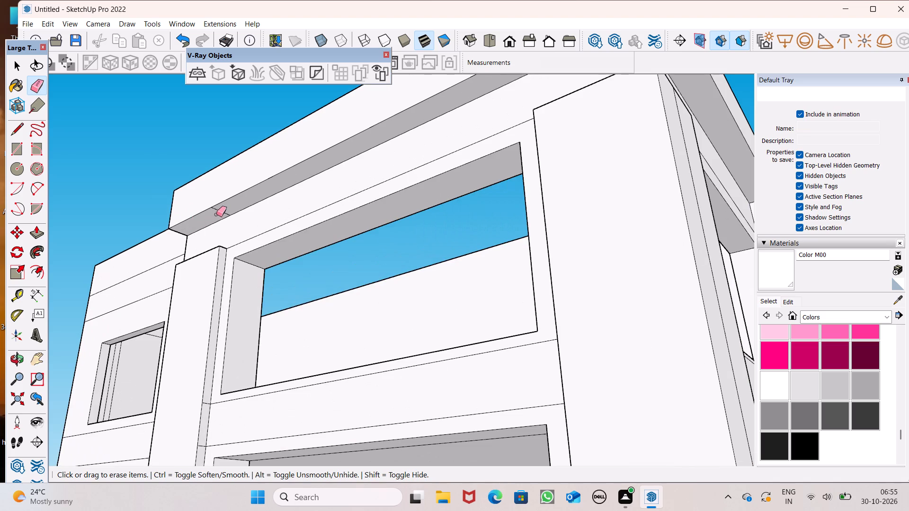
pyautogui.click(219, 212)
pyautogui.moveTo(226, 203); pyautogui.dragTo(216, 213)
pyautogui.scroll(-7, 209, 211)
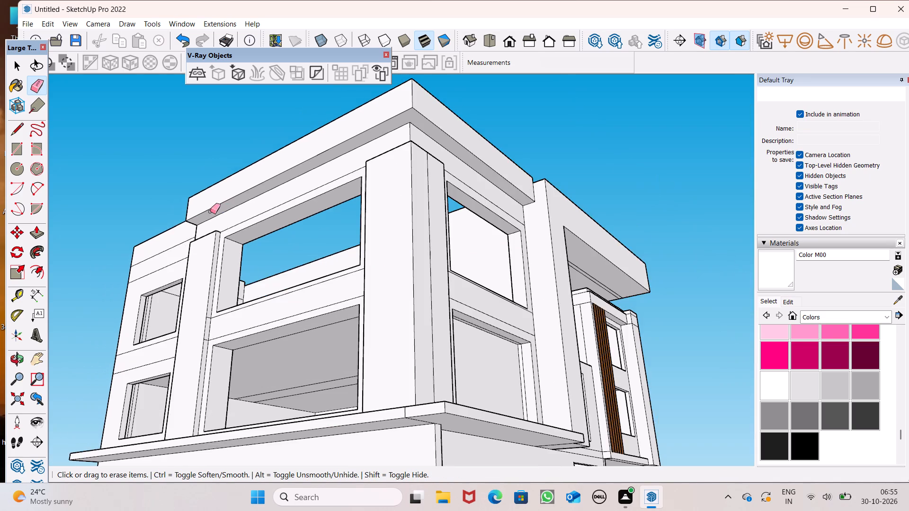
# Examine the cleaned-up parapet overhang and the whole house from the side, above, below and front.
pyautogui.moveTo(225, 222); pyautogui.dragTo(621, 365, button='middle')
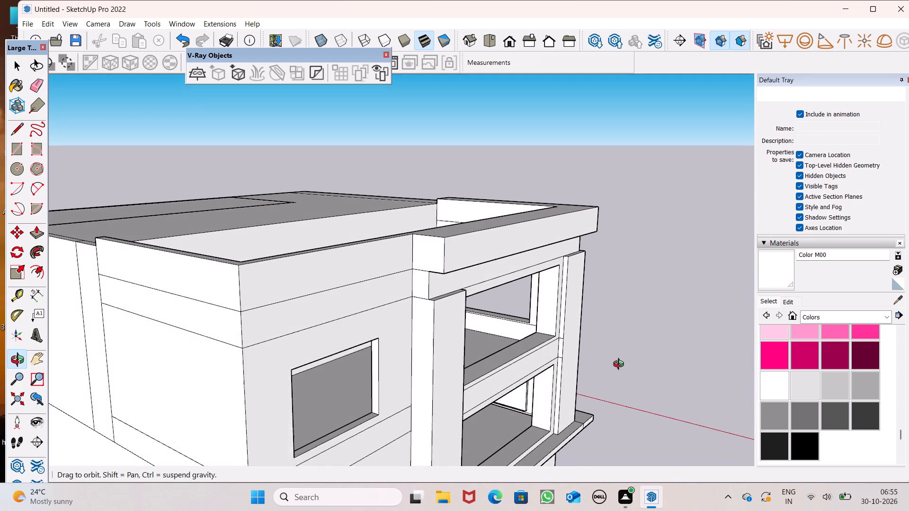
pyautogui.moveTo(621, 365); pyautogui.dragTo(624, 365, button='middle')
pyautogui.scroll(-4, 531, 293)
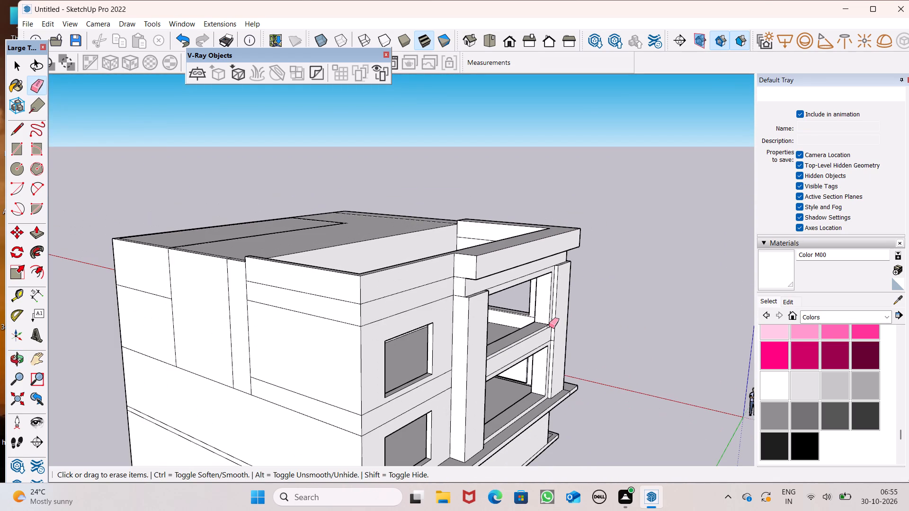
pyautogui.scroll(-1, 491, 318)
pyautogui.moveTo(572, 302); pyautogui.dragTo(161, 425, button='middle')
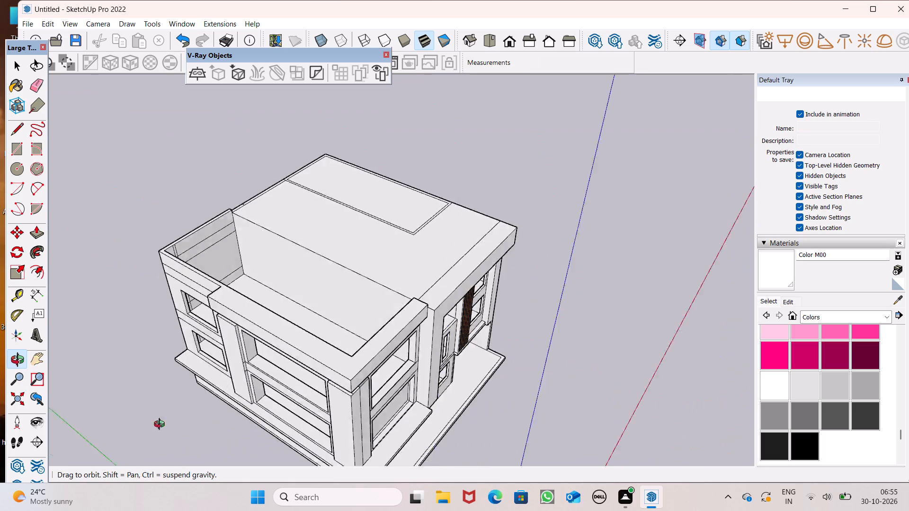
pyautogui.moveTo(161, 425); pyautogui.dragTo(58, 184, button='middle')
pyautogui.scroll(1, 41, 190)
pyautogui.moveTo(58, 158); pyautogui.dragTo(41, 129, button='middle')
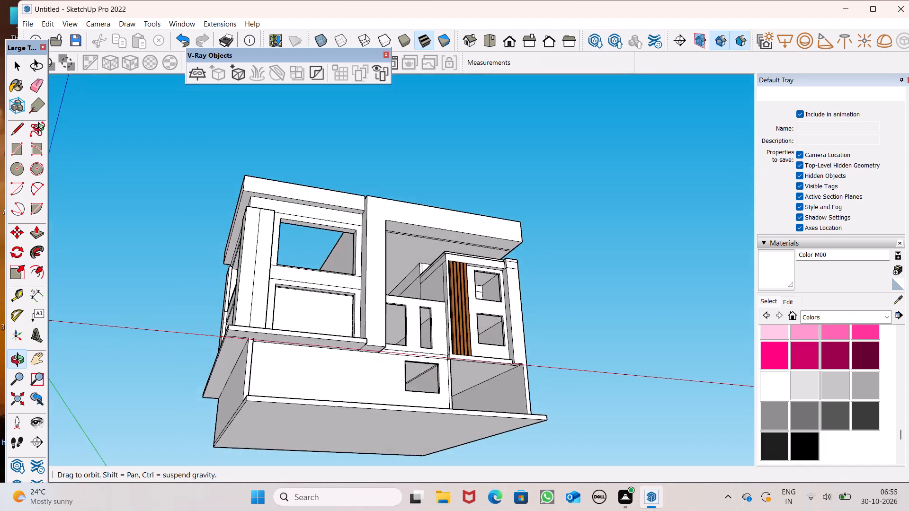
pyautogui.moveTo(41, 129); pyautogui.dragTo(0, 255, button='middle')
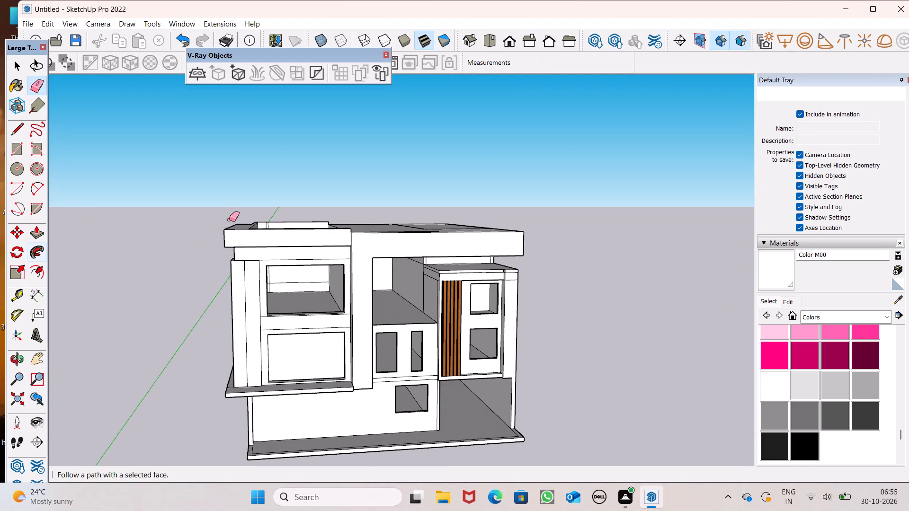
pyautogui.moveTo(258, 275); pyautogui.dragTo(212, 312, button='middle')
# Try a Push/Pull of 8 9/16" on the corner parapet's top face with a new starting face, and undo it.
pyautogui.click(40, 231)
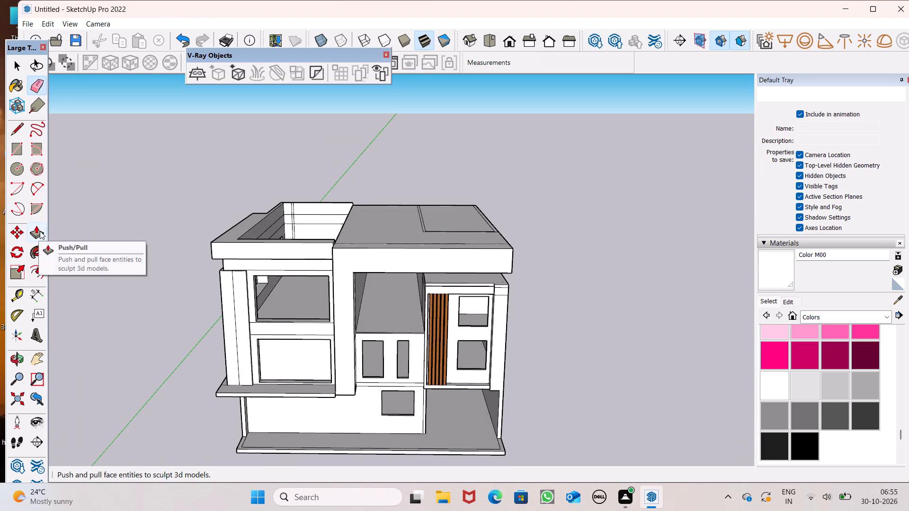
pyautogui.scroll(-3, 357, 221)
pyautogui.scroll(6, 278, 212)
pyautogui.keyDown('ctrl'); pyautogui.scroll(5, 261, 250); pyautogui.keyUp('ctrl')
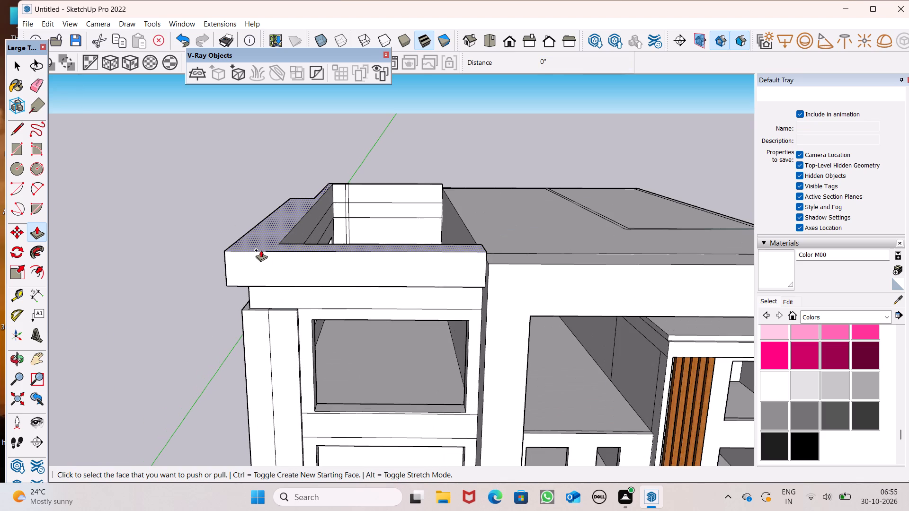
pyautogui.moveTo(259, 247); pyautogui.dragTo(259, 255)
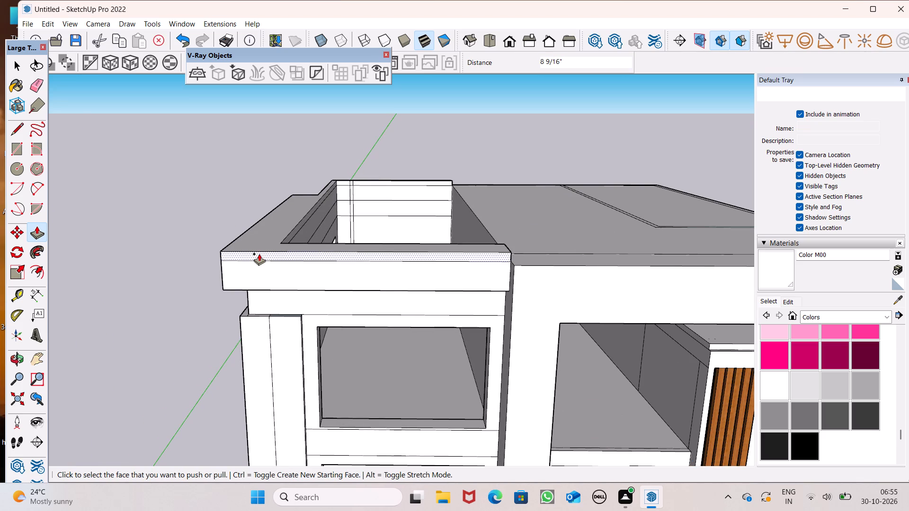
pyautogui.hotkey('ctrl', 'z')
# Raise the top face of the corner parapet by 1' 4 1/4" with Push/Pull.
pyautogui.scroll(-4, 259, 254)
pyautogui.moveTo(222, 255); pyautogui.dragTo(708, 221, button='middle')
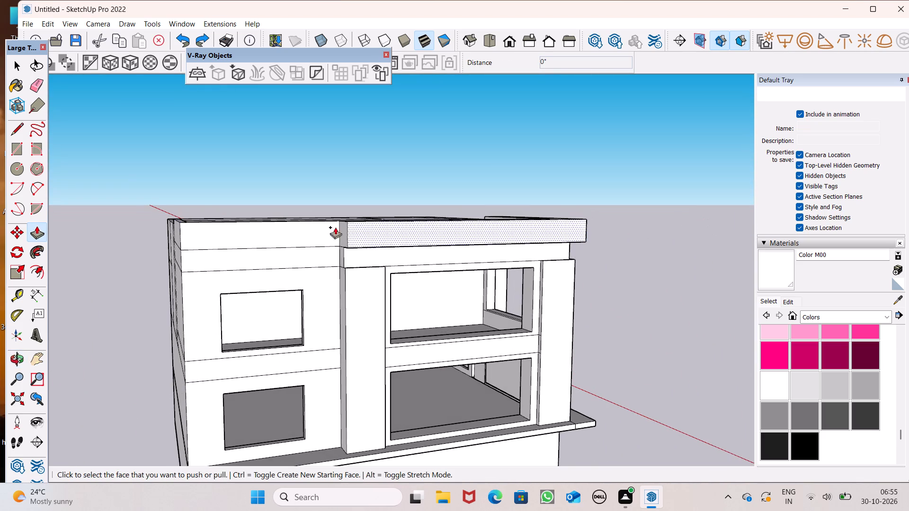
pyautogui.moveTo(293, 265); pyautogui.dragTo(397, 281, button='middle')
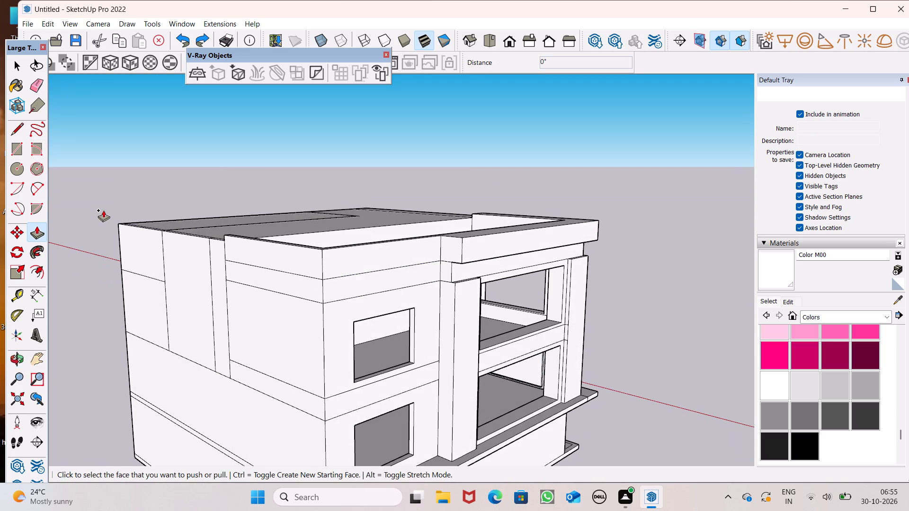
pyautogui.scroll(-3, 103, 210)
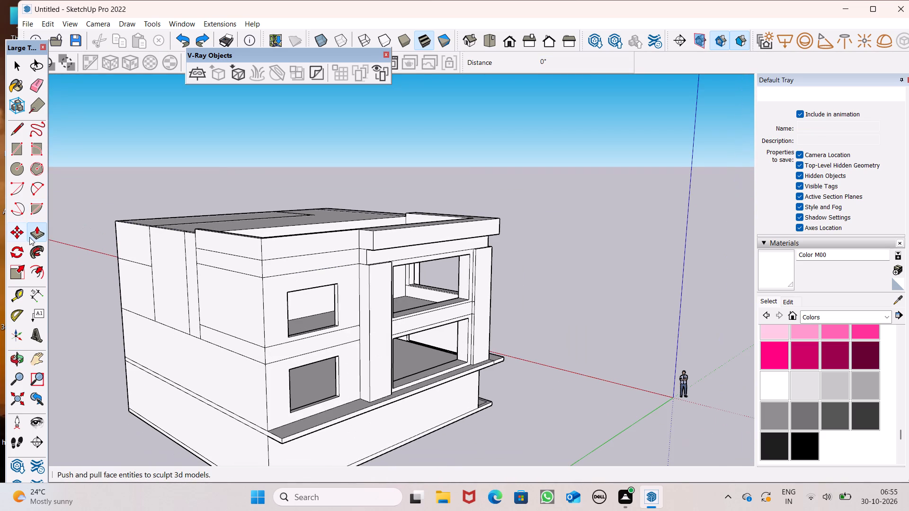
pyautogui.click(32, 236)
pyautogui.moveTo(222, 247); pyautogui.dragTo(159, 266, button='middle')
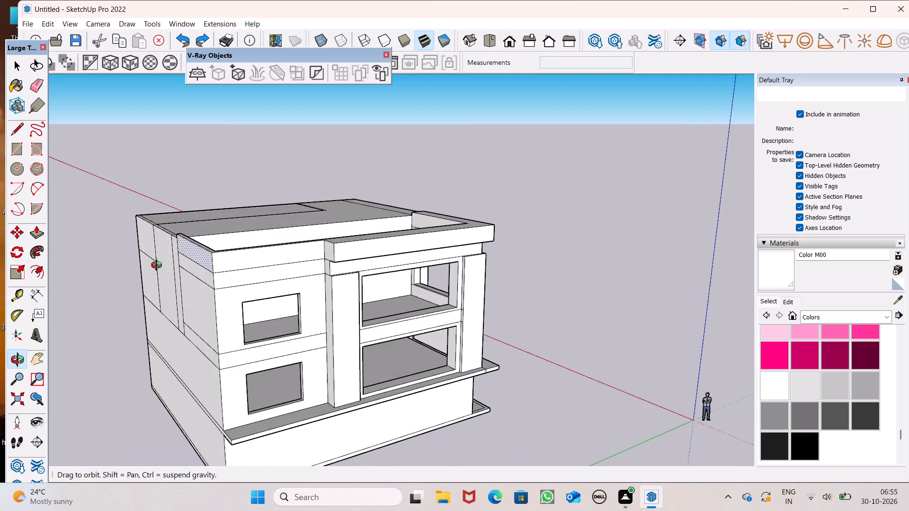
pyautogui.moveTo(159, 266); pyautogui.dragTo(3, 312, button='middle')
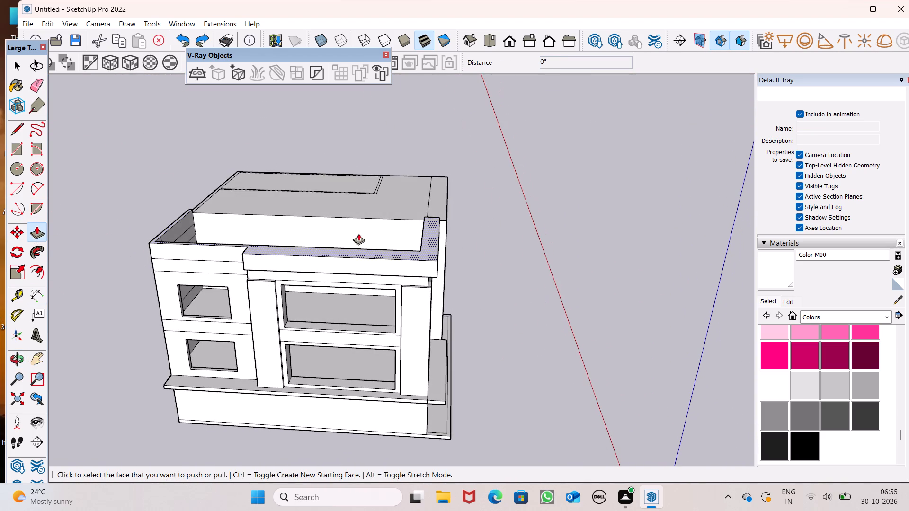
pyautogui.moveTo(585, 273); pyautogui.dragTo(234, 207, button='middle')
pyautogui.scroll(7, 255, 205)
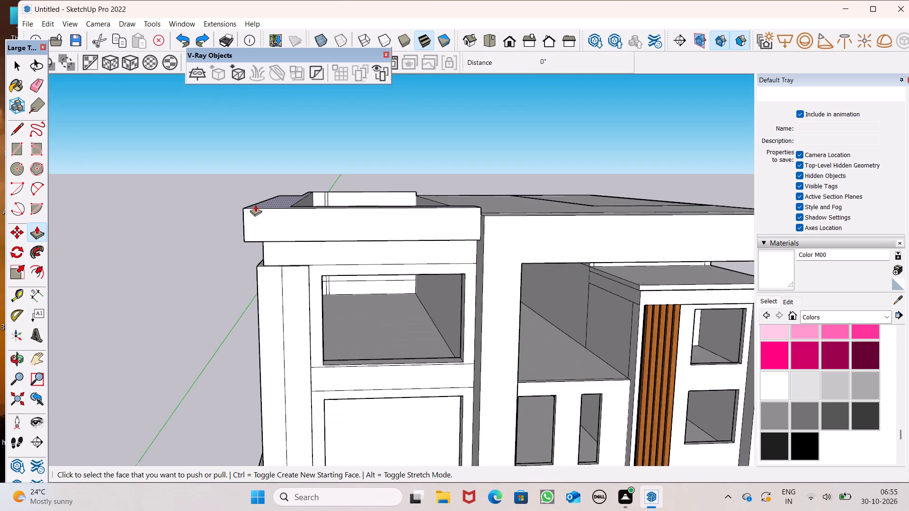
pyautogui.scroll(7, 255, 204)
pyautogui.scroll(-10, 254, 205)
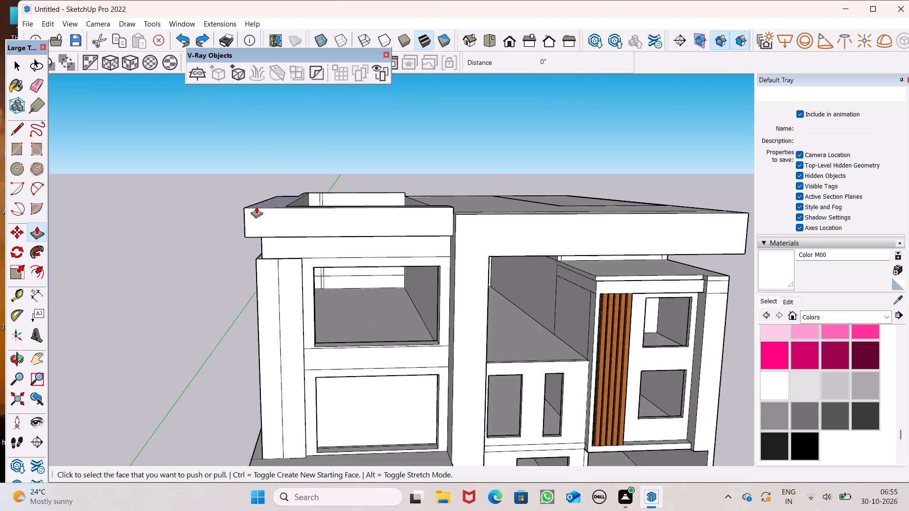
pyautogui.scroll(-3, 495, 202)
pyautogui.moveTo(505, 186); pyautogui.dragTo(629, 299, button='middle')
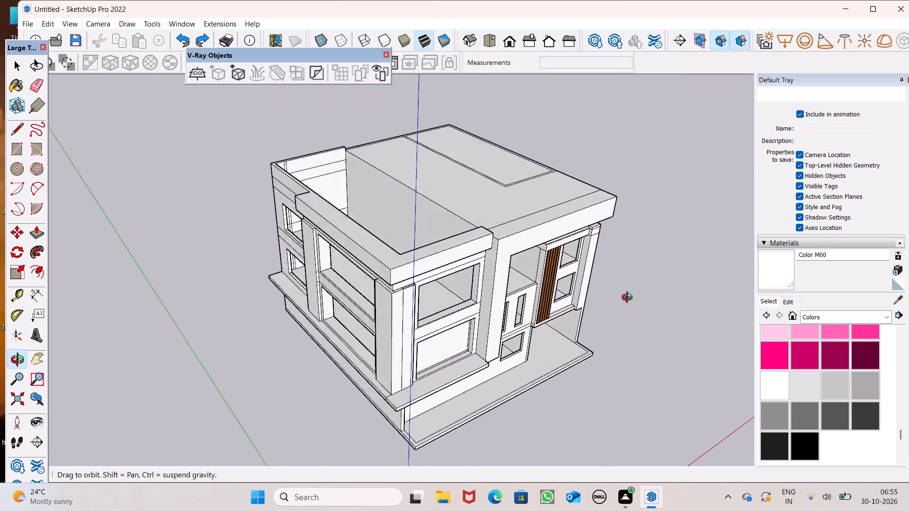
pyautogui.moveTo(629, 299); pyautogui.dragTo(613, 309, button='middle')
pyautogui.scroll(5, 430, 293)
pyautogui.moveTo(342, 265); pyautogui.dragTo(339, 254)
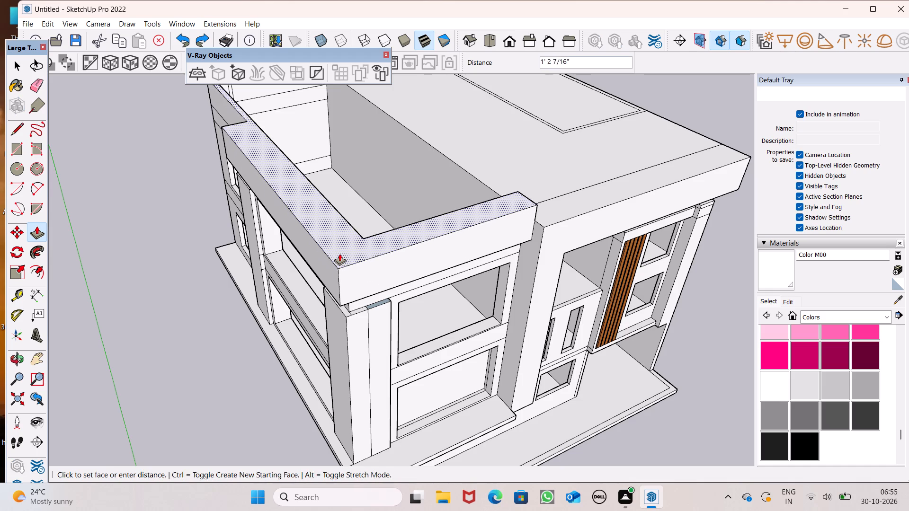
pyautogui.moveTo(339, 254); pyautogui.dragTo(339, 253)
# Check the raised corner parapet's proportions against the rest of the front facade.
pyautogui.scroll(-4, 387, 257)
pyautogui.moveTo(436, 240); pyautogui.dragTo(404, 157, button='middle')
pyautogui.scroll(-2, 393, 156)
pyautogui.moveTo(423, 194); pyautogui.dragTo(365, 194, button='middle')
pyautogui.scroll(2, 313, 164)
pyautogui.scroll(-4, 314, 164)
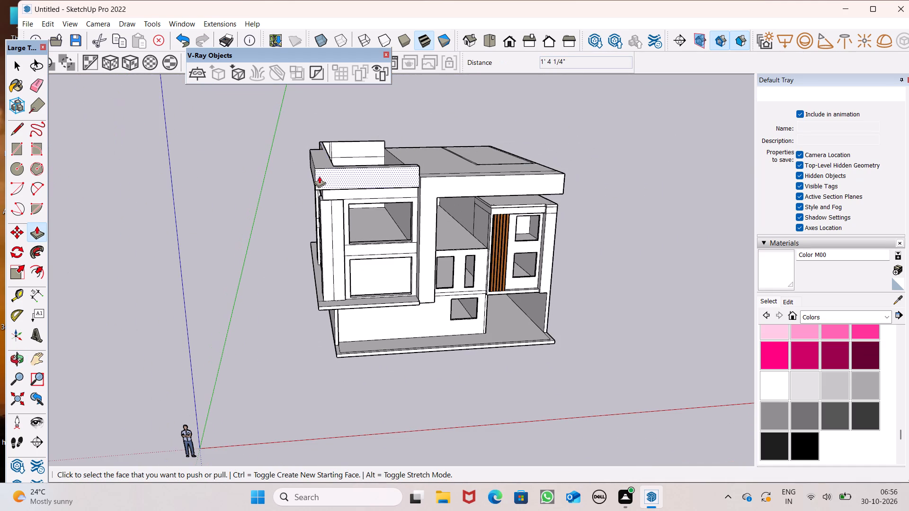
pyautogui.scroll(-2, 320, 178)
pyautogui.scroll(1, 308, 182)
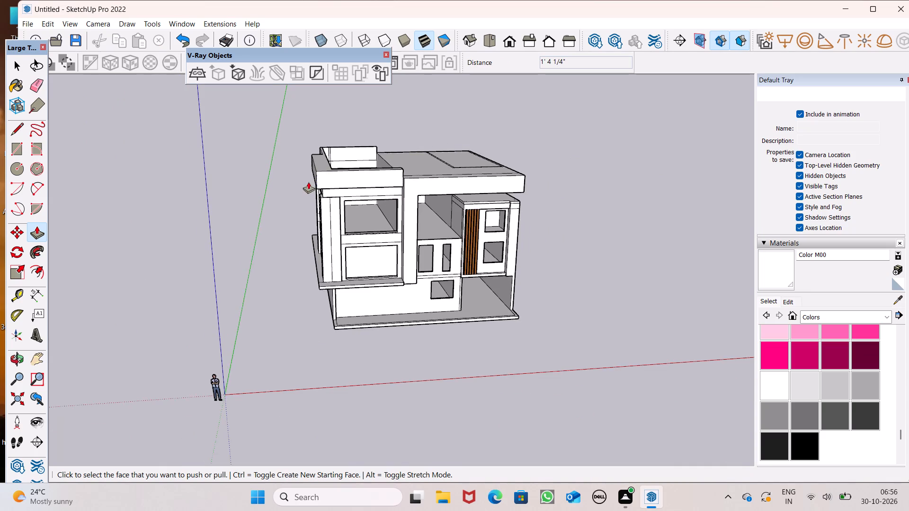
pyautogui.scroll(2, 308, 182)
pyautogui.moveTo(362, 192); pyautogui.dragTo(361, 155, button='middle')
pyautogui.scroll(1, 481, 151)
pyautogui.moveTo(481, 152); pyautogui.dragTo(451, 183, button='middle')
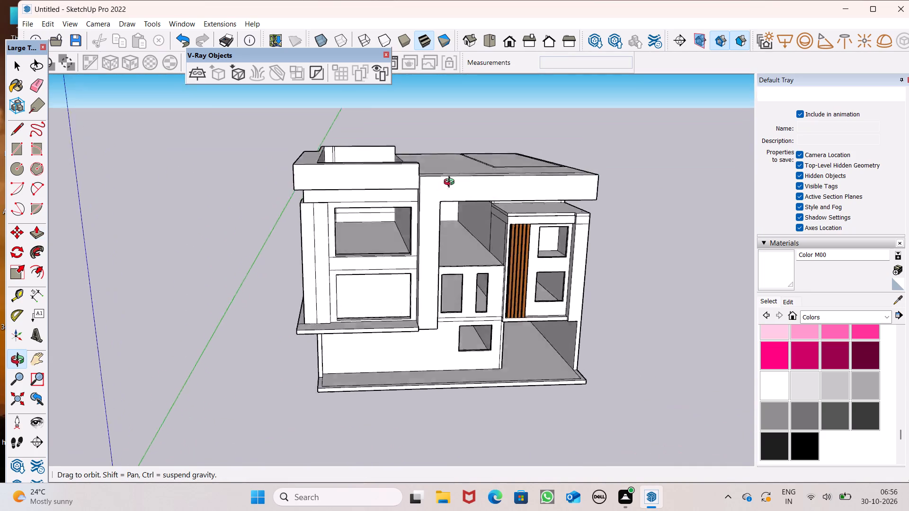
pyautogui.moveTo(451, 183); pyautogui.dragTo(499, 180, button='middle')
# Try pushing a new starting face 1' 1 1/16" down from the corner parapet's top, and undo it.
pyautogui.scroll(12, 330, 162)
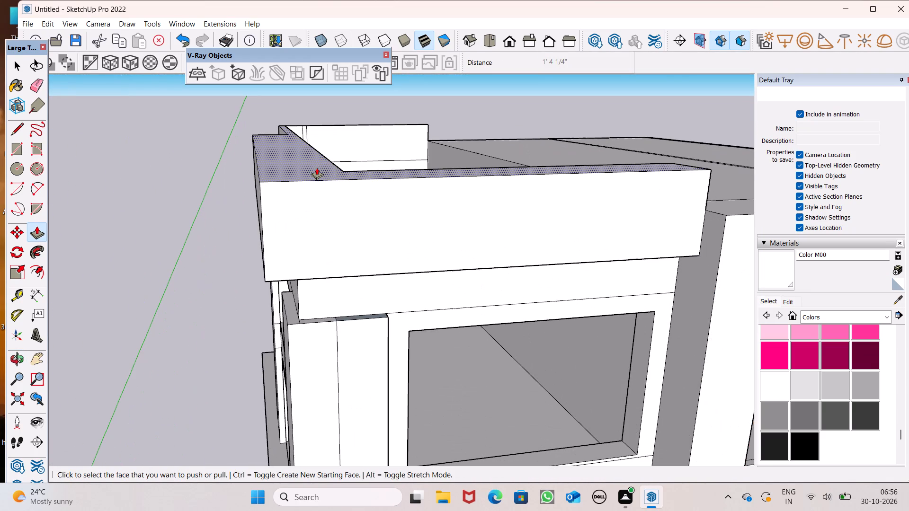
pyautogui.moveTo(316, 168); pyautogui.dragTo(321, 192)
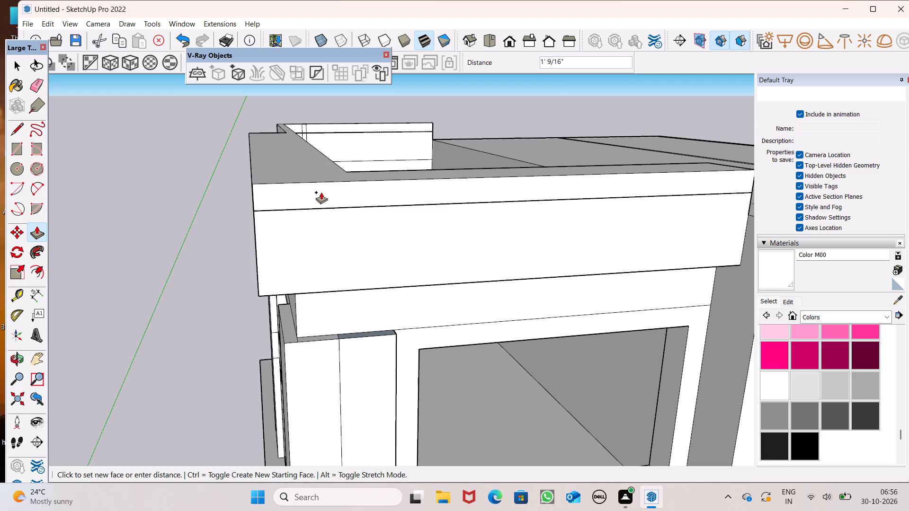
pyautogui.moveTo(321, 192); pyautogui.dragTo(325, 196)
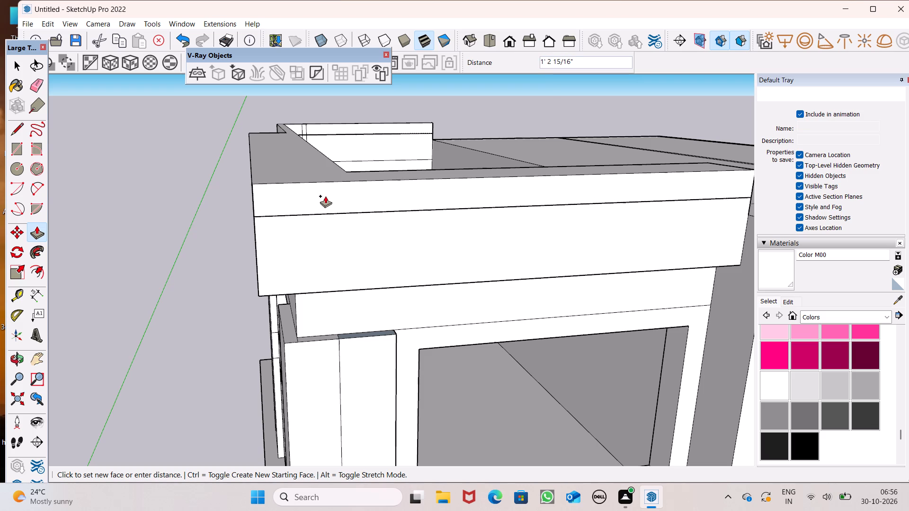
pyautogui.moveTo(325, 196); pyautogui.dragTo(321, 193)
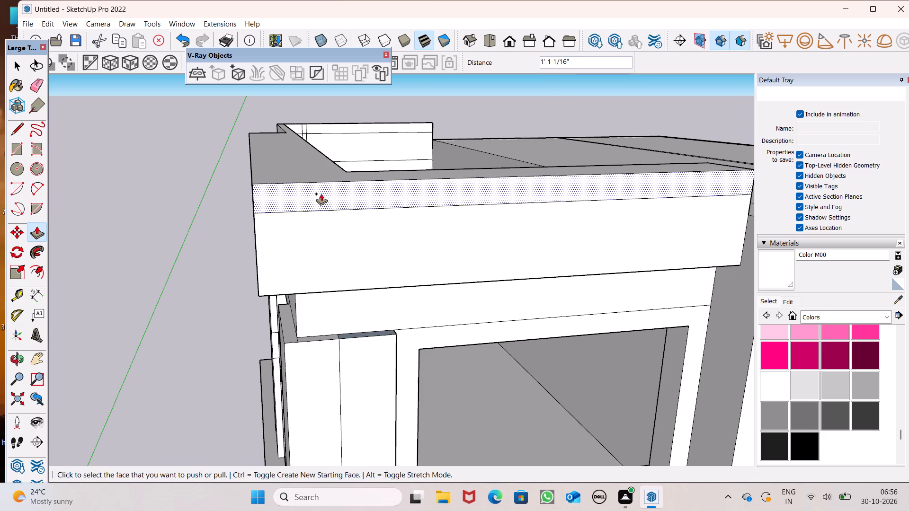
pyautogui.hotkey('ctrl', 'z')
# Push a new starting face about 1' 6 9/16" down from the corner parapet's top to divide the band horizontally.
pyautogui.moveTo(300, 174); pyautogui.dragTo(303, 193)
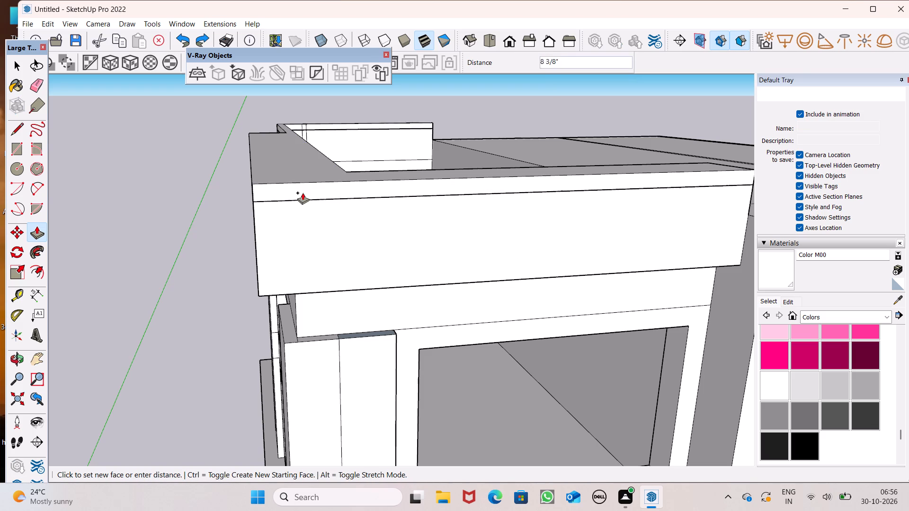
pyautogui.moveTo(303, 193); pyautogui.dragTo(310, 209)
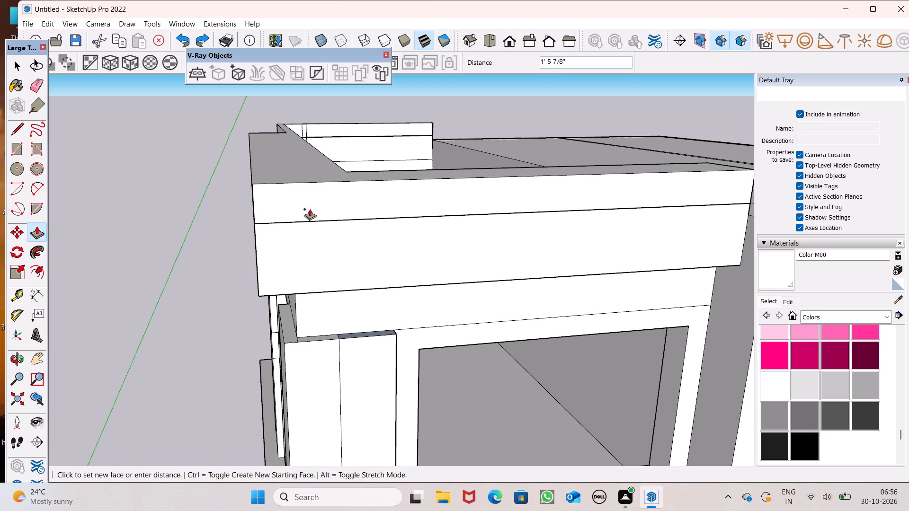
pyautogui.moveTo(310, 209); pyautogui.dragTo(305, 210)
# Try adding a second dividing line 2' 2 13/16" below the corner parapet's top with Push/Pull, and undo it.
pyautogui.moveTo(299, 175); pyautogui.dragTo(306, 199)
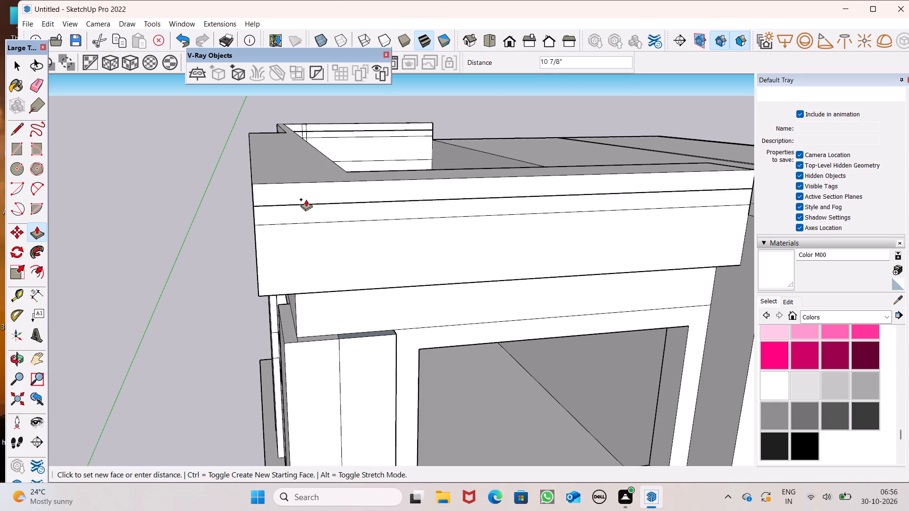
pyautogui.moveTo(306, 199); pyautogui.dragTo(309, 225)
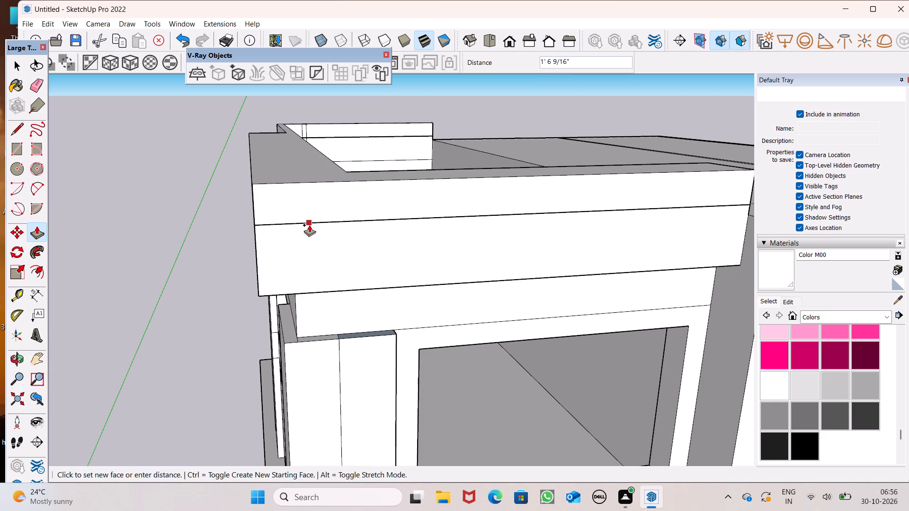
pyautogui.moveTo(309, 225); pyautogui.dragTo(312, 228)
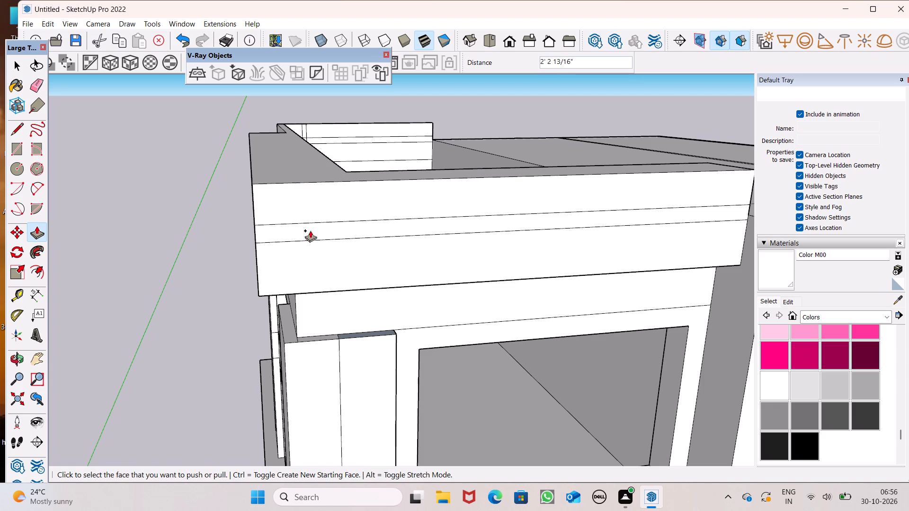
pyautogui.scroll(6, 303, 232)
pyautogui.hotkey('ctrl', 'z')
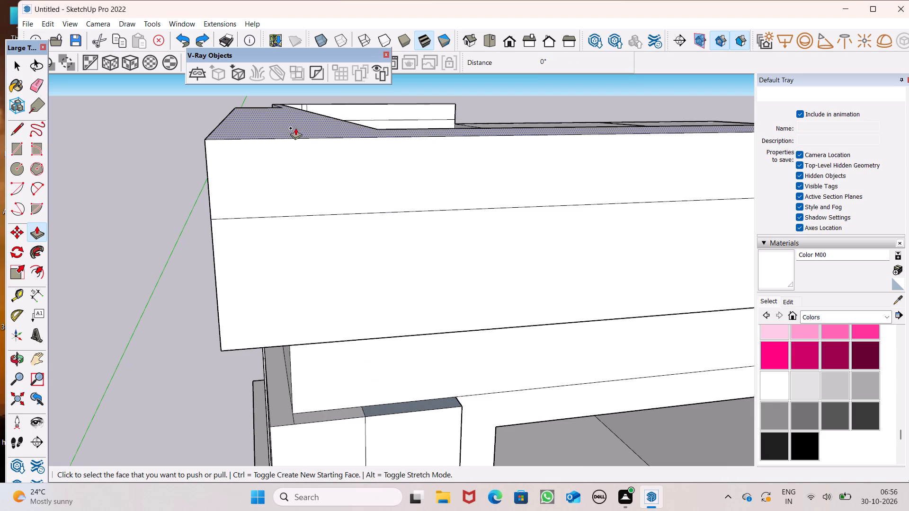
# Push a second starting face about 1' 8 11/16" down from the corner parapet's top, leaving a narrow strip below the first dividing line.
pyautogui.moveTo(295, 128); pyautogui.dragTo(299, 194)
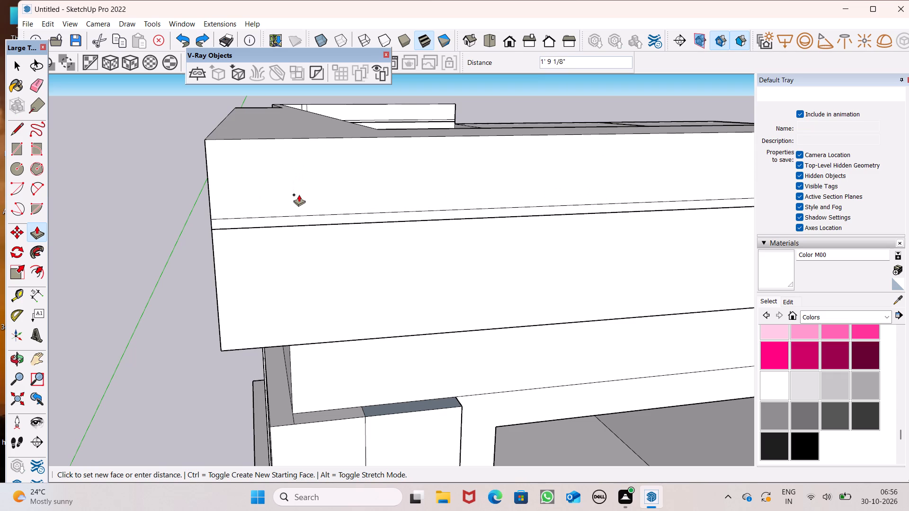
pyautogui.moveTo(299, 194); pyautogui.dragTo(298, 193)
pyautogui.scroll(-10, 275, 141)
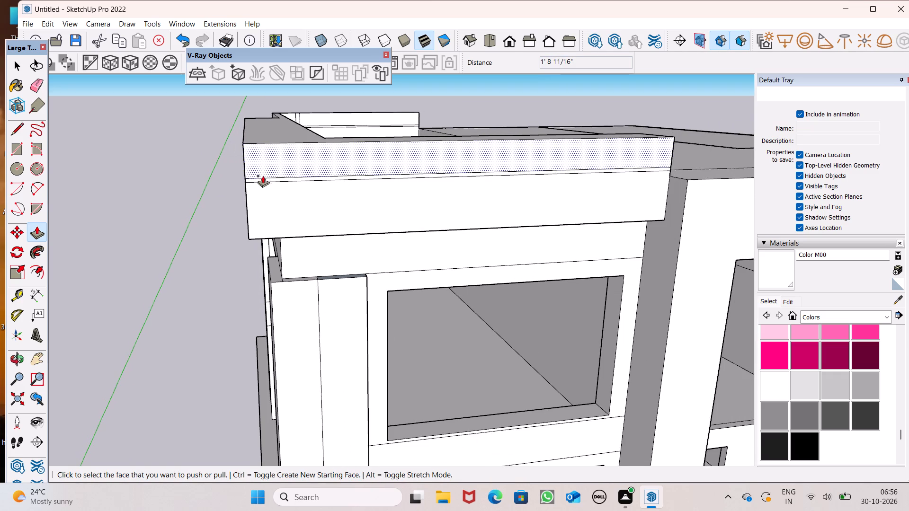
# Recess the narrow strip on the corner parapet's front face by about 5 3/16" with Push/Pull.
pyautogui.moveTo(304, 183); pyautogui.dragTo(277, 236, button='middle')
pyautogui.scroll(6, 361, 224)
pyautogui.moveTo(356, 222); pyautogui.dragTo(357, 215)
pyautogui.scroll(-5, 346, 171)
pyautogui.moveTo(348, 204); pyautogui.dragTo(383, 128, button='middle')
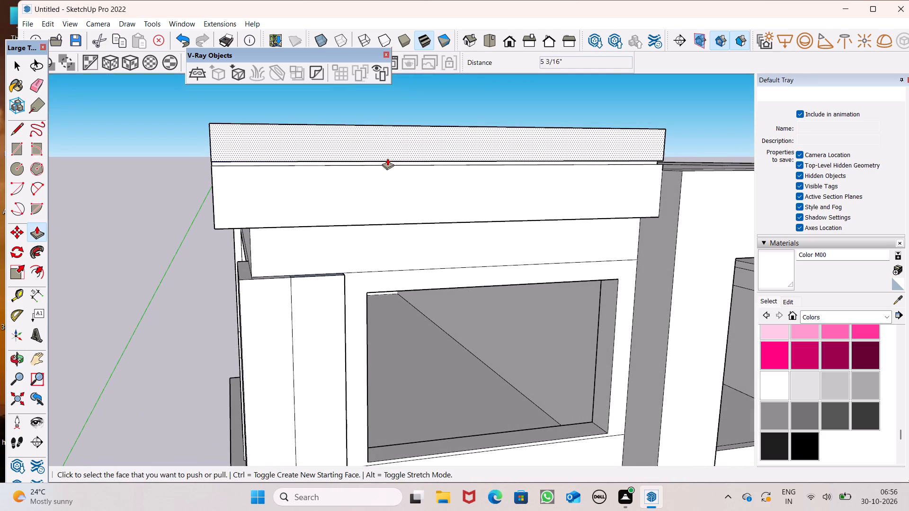
# Recess the matching narrow strip on the corner parapet's adjoining side face by about 3 7/16" with Push/Pull.
pyautogui.moveTo(388, 162); pyautogui.dragTo(371, 185, button='middle')
pyautogui.scroll(-4, 368, 164)
pyautogui.moveTo(293, 192); pyautogui.dragTo(407, 202, button='middle')
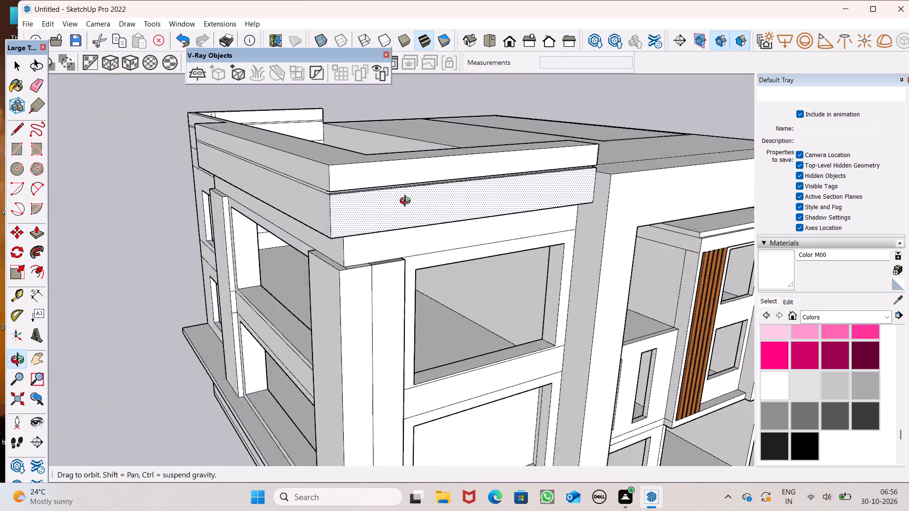
pyautogui.moveTo(407, 202); pyautogui.dragTo(461, 201, button='middle')
pyautogui.scroll(13, 424, 188)
pyautogui.moveTo(406, 190); pyautogui.dragTo(411, 191)
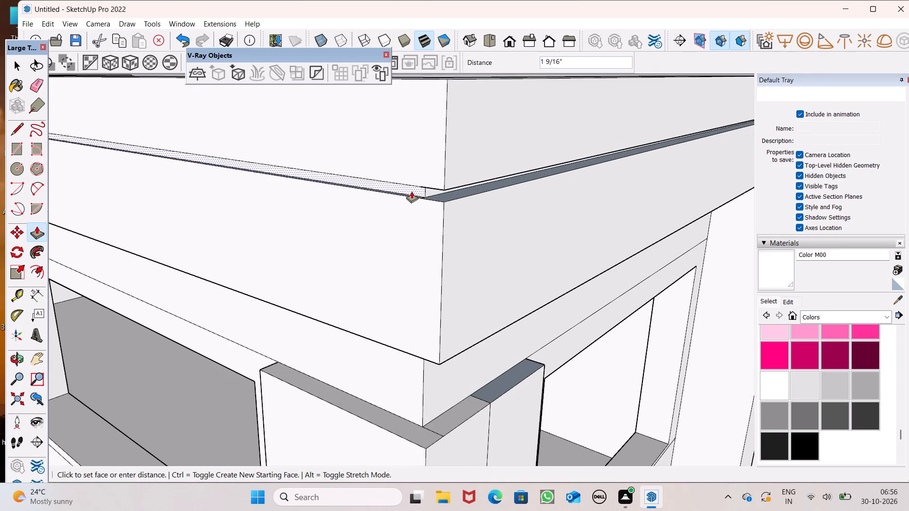
pyautogui.moveTo(411, 191); pyautogui.dragTo(418, 191)
# Examine the parapet groove and band lines around the house's facades, side wall and roof.
pyautogui.scroll(-6, 428, 119)
pyautogui.moveTo(419, 157); pyautogui.dragTo(504, 179, button='middle')
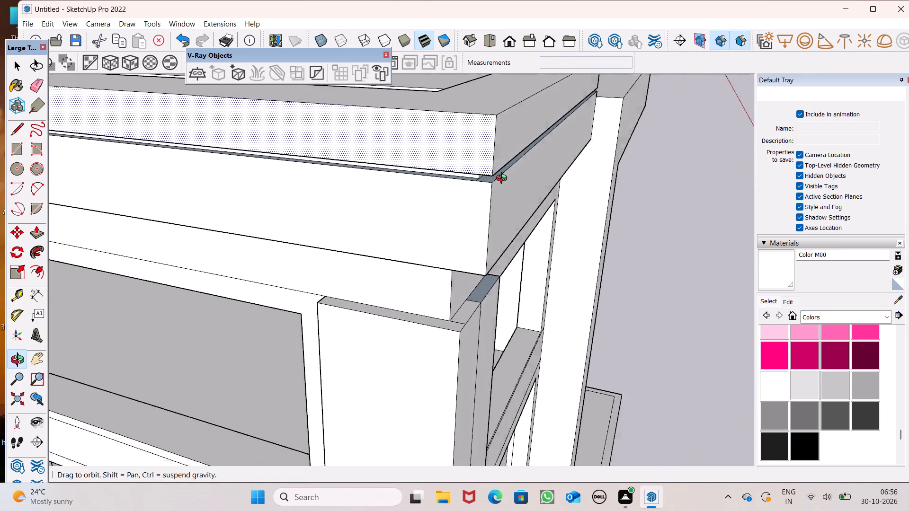
pyautogui.moveTo(504, 179); pyautogui.dragTo(505, 177, button='middle')
pyautogui.scroll(-11, 485, 115)
pyautogui.scroll(-3, 521, 173)
pyautogui.moveTo(544, 190); pyautogui.dragTo(586, 137, button='middle')
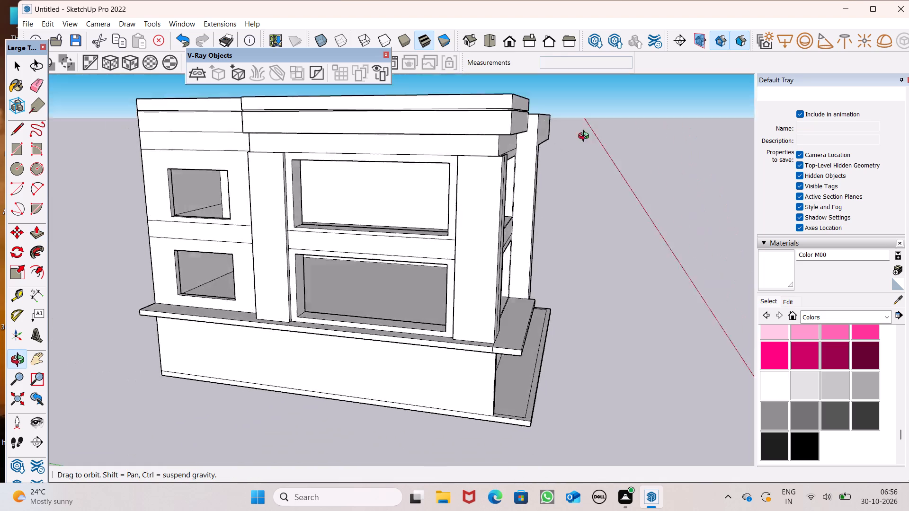
pyautogui.moveTo(586, 137); pyautogui.dragTo(711, 156, button='middle')
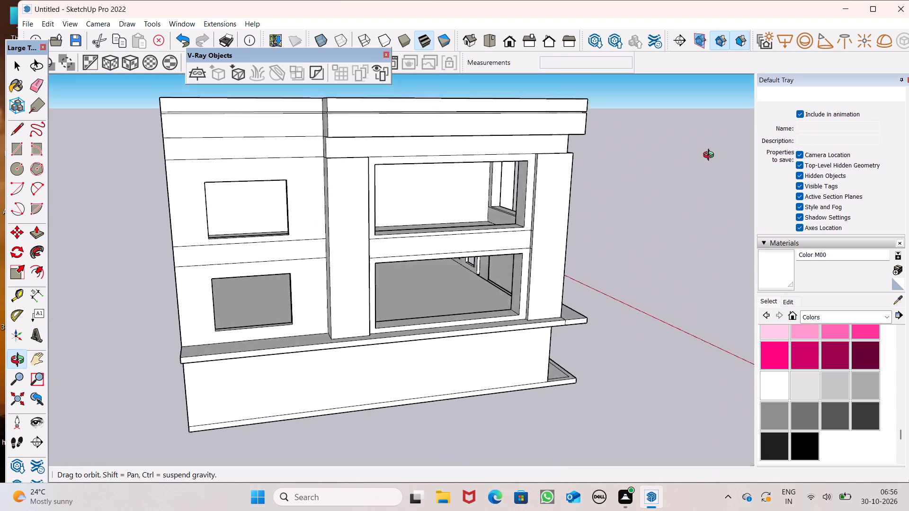
pyautogui.moveTo(711, 156); pyautogui.dragTo(717, 156, button='middle')
pyautogui.moveTo(426, 237); pyautogui.dragTo(594, 245, button='middle')
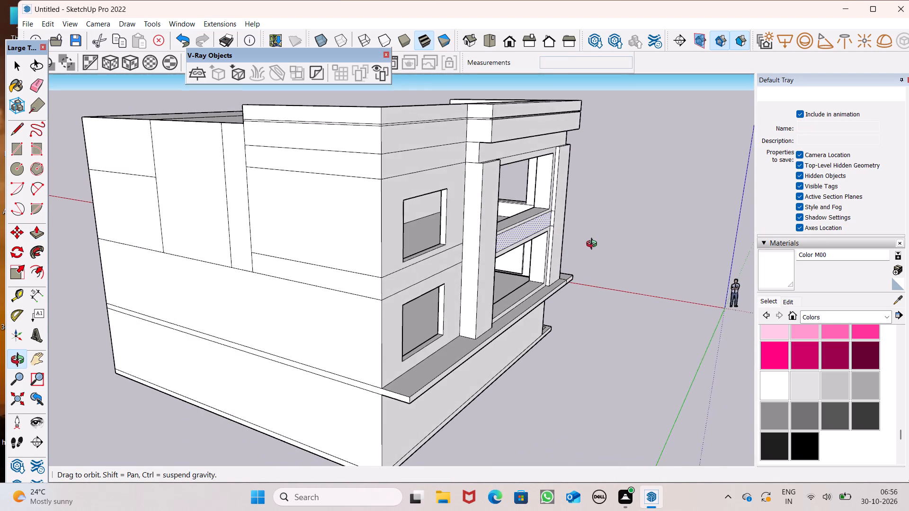
pyautogui.moveTo(594, 245); pyautogui.dragTo(594, 248, button='middle')
pyautogui.scroll(1, 594, 246)
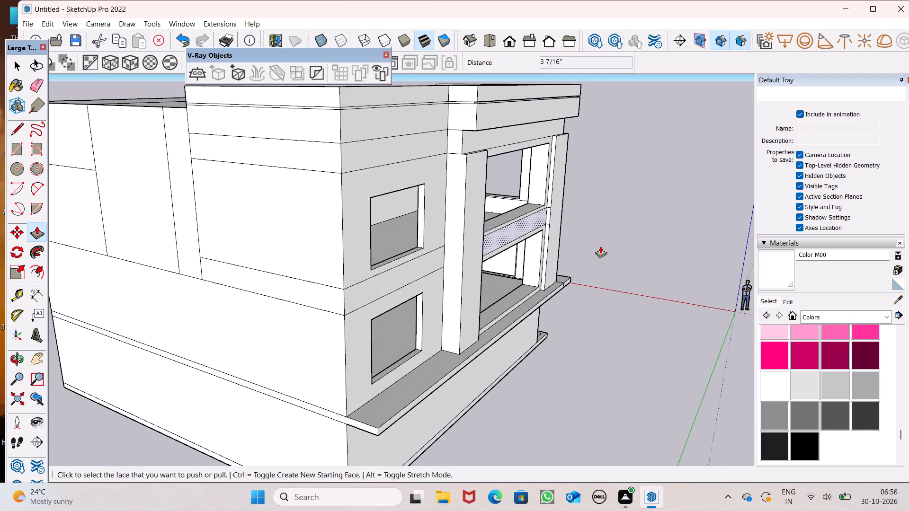
pyautogui.scroll(-1, 442, 182)
pyautogui.moveTo(439, 175); pyautogui.dragTo(438, 174, button='middle')
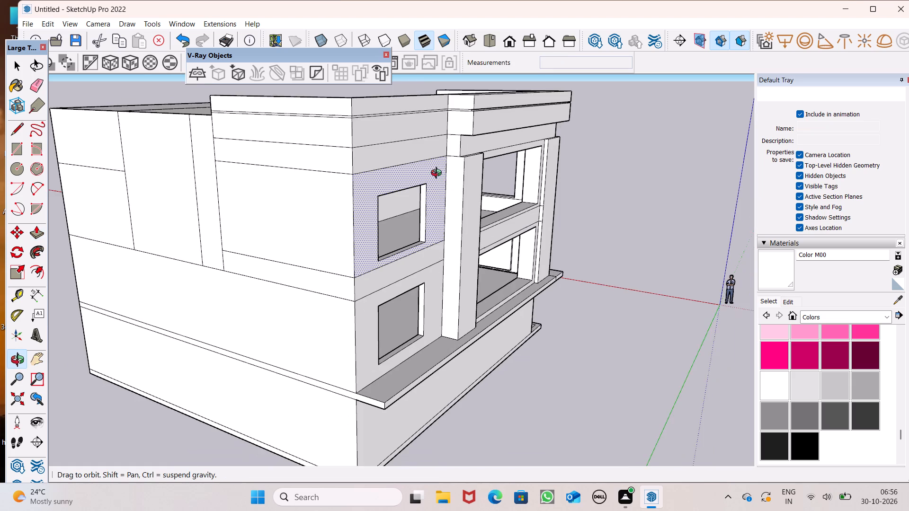
pyautogui.moveTo(438, 174); pyautogui.dragTo(411, 194, button='middle')
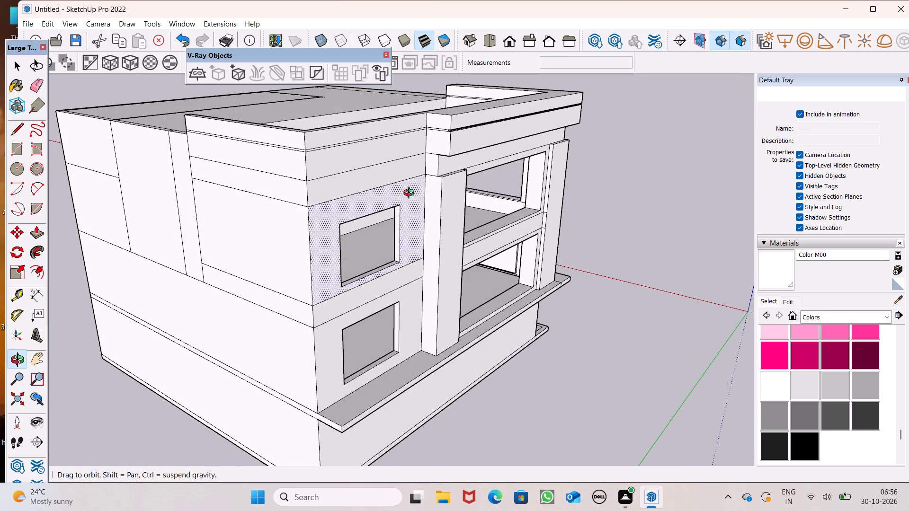
pyautogui.moveTo(411, 194); pyautogui.dragTo(387, 228, button='middle')
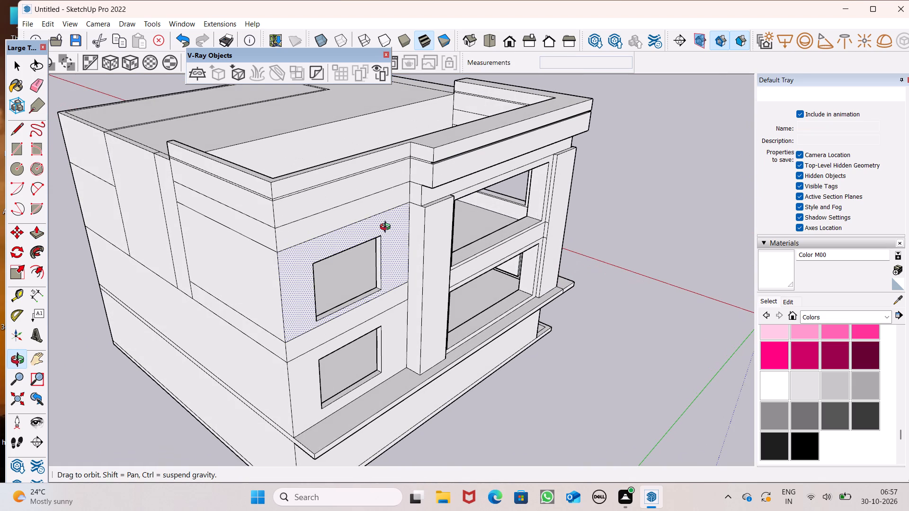
pyautogui.moveTo(387, 228); pyautogui.dragTo(480, 316, button='middle')
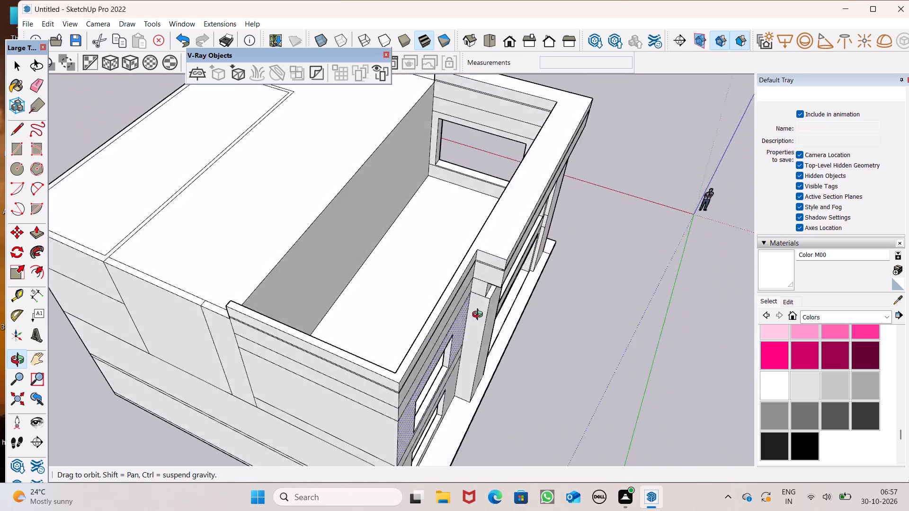
pyautogui.moveTo(480, 316); pyautogui.dragTo(616, 322, button='middle')
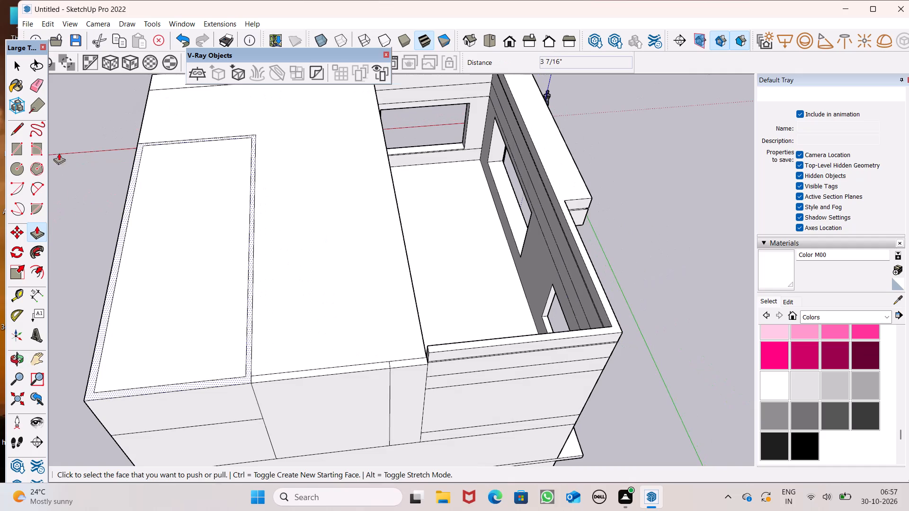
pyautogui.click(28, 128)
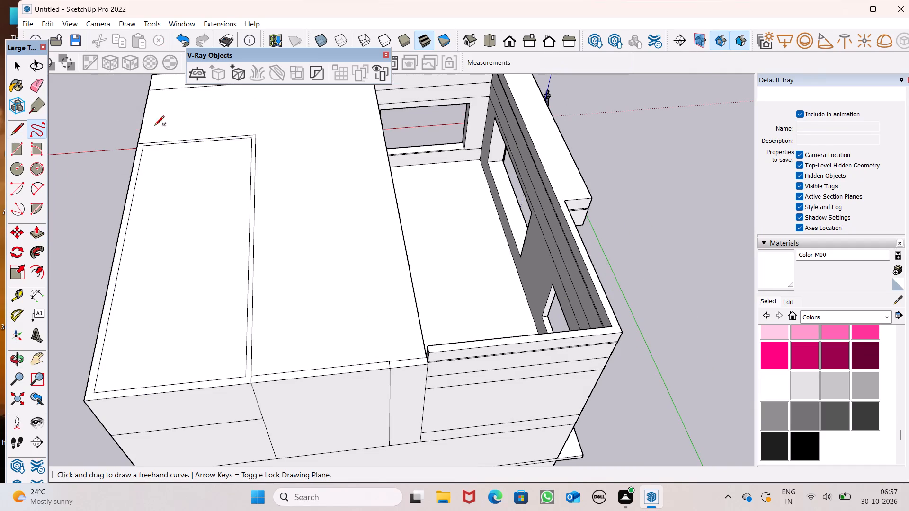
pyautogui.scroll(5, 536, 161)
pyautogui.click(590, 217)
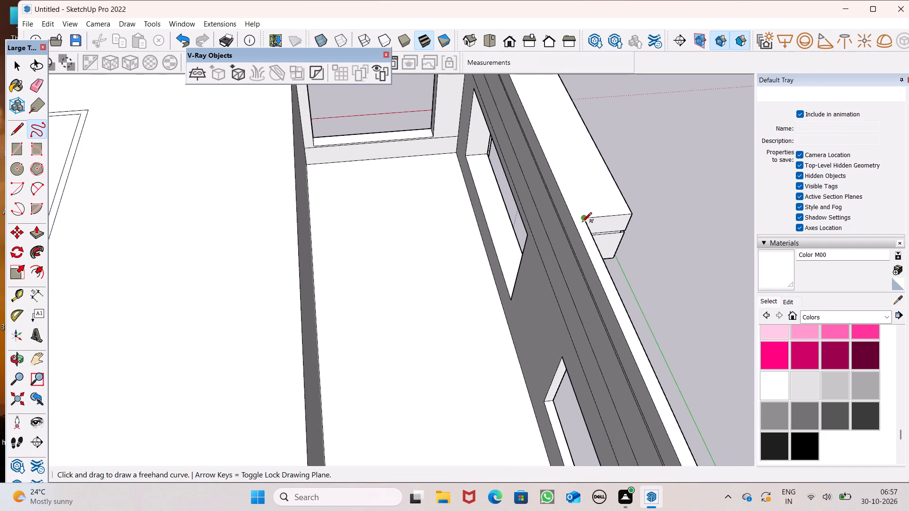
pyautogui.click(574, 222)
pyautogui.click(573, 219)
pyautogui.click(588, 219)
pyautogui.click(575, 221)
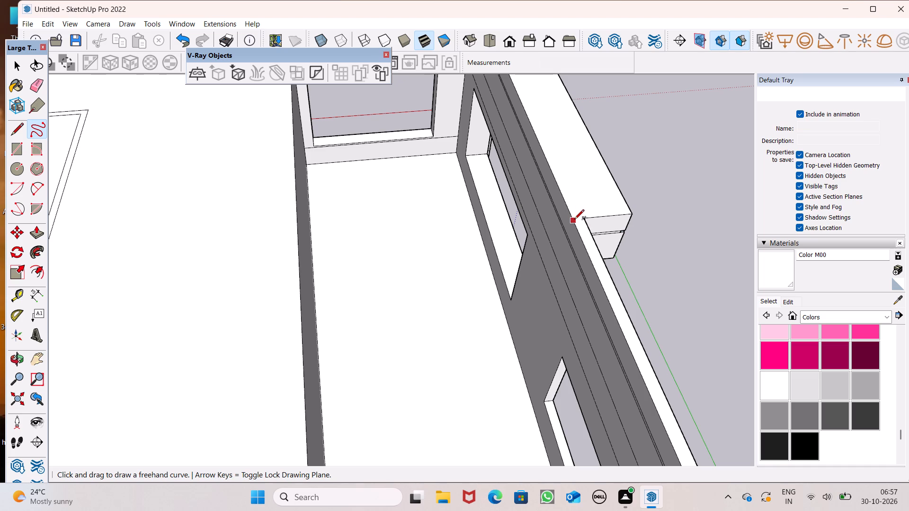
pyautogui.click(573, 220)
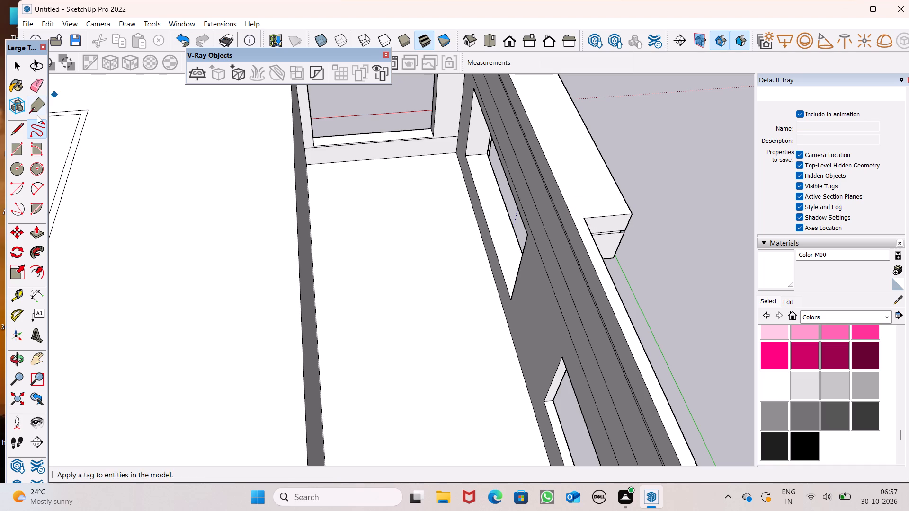
# Draw a 9" line across the parapet top where the raised corner block ends, and continue it vertically down the wall's inner face.
pyautogui.click(18, 131)
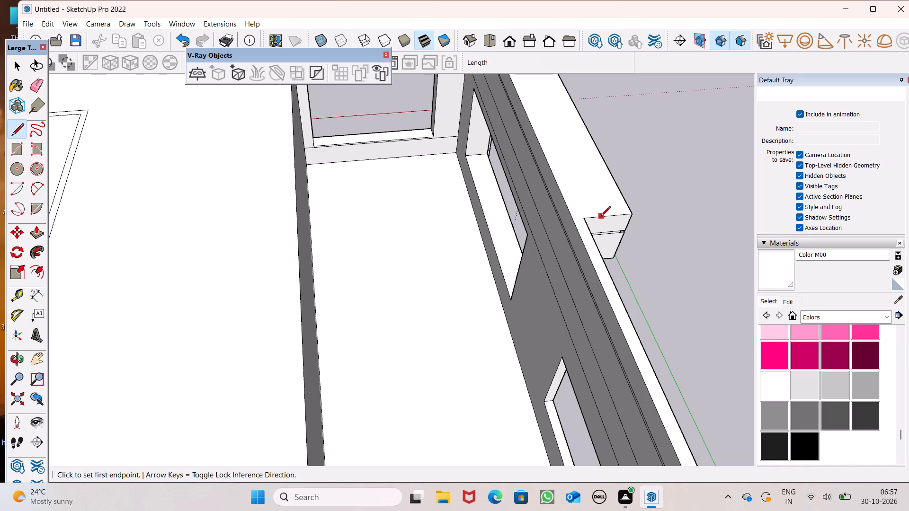
pyautogui.click(582, 219)
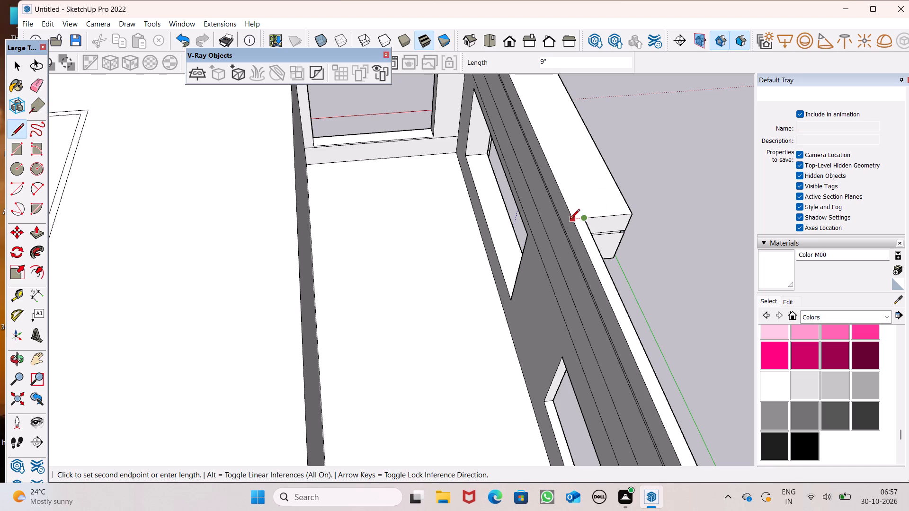
pyautogui.click(570, 219)
pyautogui.click(572, 219)
pyautogui.click(515, 375)
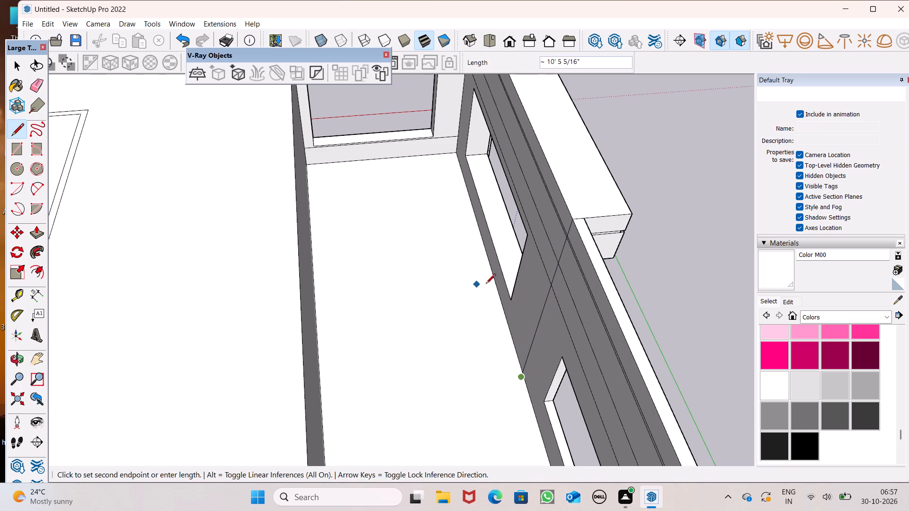
pyautogui.press('space')
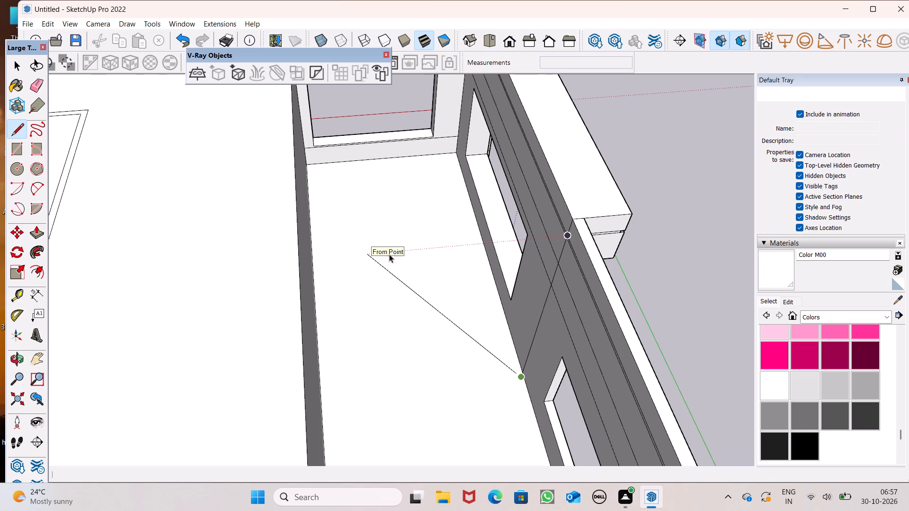
# Erase the two thin parallel lines on the parapet's inner face between the new vertical line and the wall corner.
pyautogui.scroll(-8, 382, 192)
pyautogui.moveTo(430, 232); pyautogui.dragTo(430, 233, button='middle')
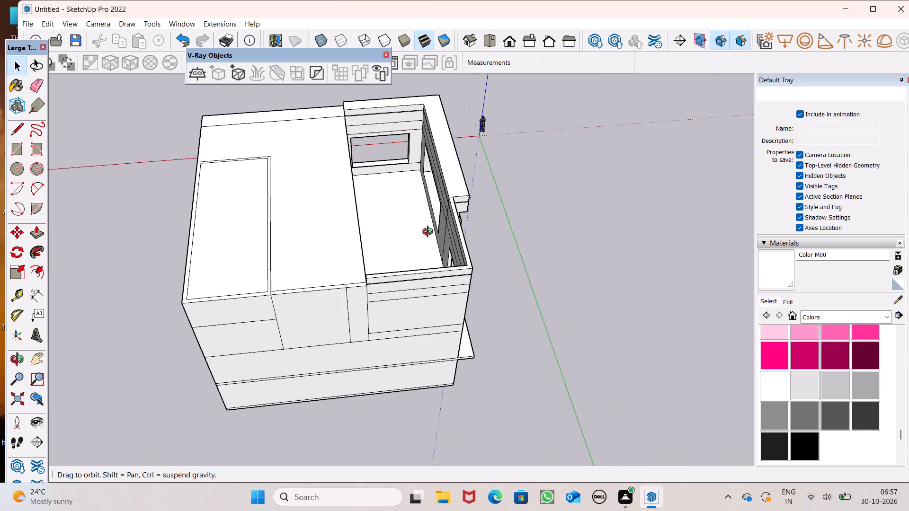
pyautogui.moveTo(430, 233); pyautogui.dragTo(592, 139, button='middle')
pyautogui.scroll(1, 592, 139)
pyautogui.scroll(8, 510, 149)
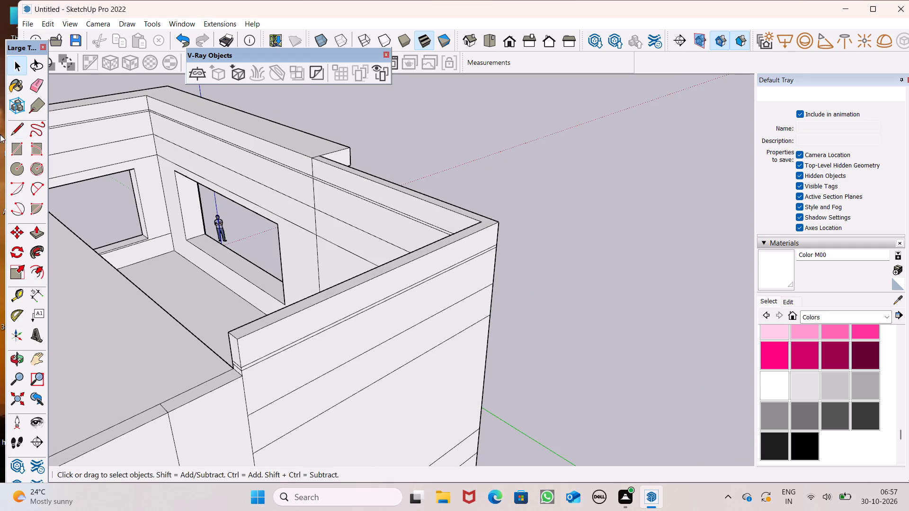
pyautogui.click(39, 79)
pyautogui.scroll(4, 353, 218)
pyautogui.moveTo(371, 179); pyautogui.dragTo(376, 196)
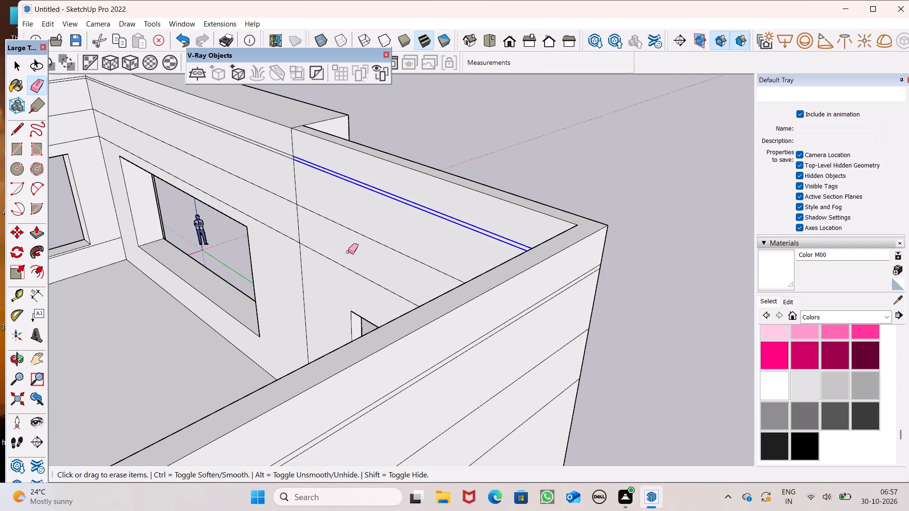
# Erase the thin parallel band lines on the outer faces of the parapet section beside the projecting corner block.
pyautogui.moveTo(496, 251); pyautogui.dragTo(128, 292, button='middle')
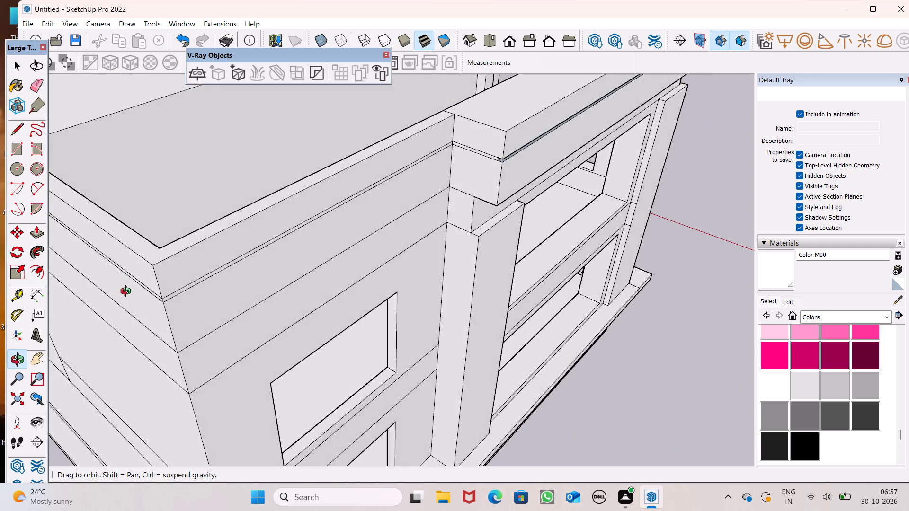
pyautogui.moveTo(128, 292); pyautogui.dragTo(162, 264, button='middle')
pyautogui.moveTo(245, 247); pyautogui.dragTo(251, 249)
pyautogui.click(258, 247)
pyautogui.moveTo(263, 248); pyautogui.dragTo(357, 267, button='middle')
pyautogui.moveTo(243, 330); pyautogui.dragTo(248, 344)
# Erase the leftover double lines, horizontal and vertical, from the upper two bands of the adjoining inner wall near the corner.
pyautogui.moveTo(265, 335); pyautogui.dragTo(697, 342, button='middle')
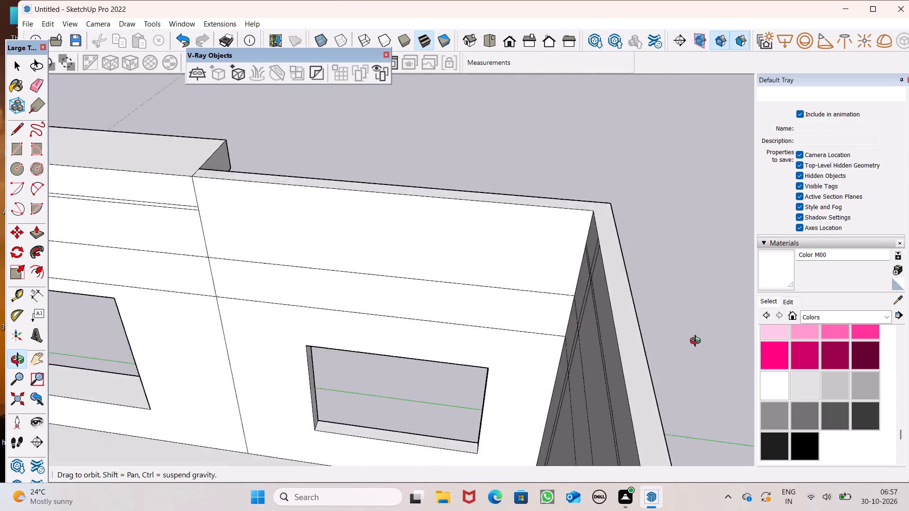
pyautogui.moveTo(697, 342); pyautogui.dragTo(809, 343, button='middle')
pyautogui.moveTo(610, 223); pyautogui.dragTo(610, 232)
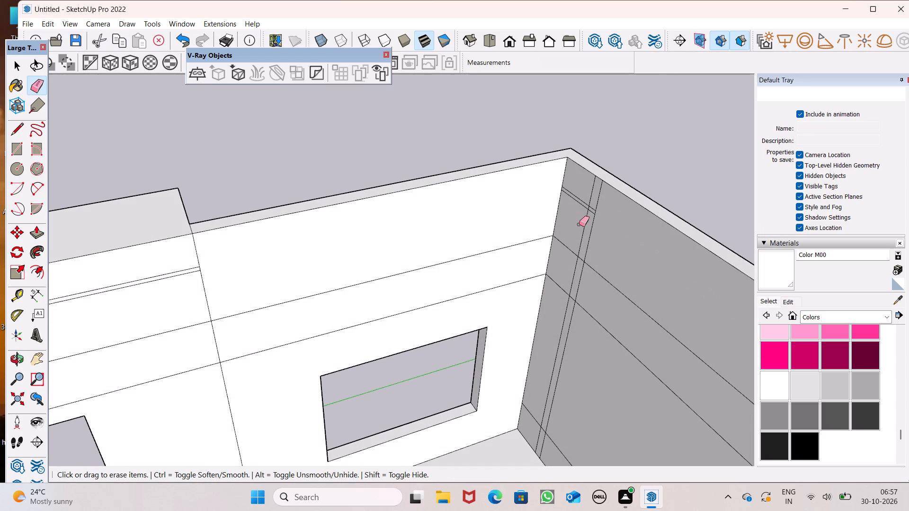
pyautogui.moveTo(571, 222); pyautogui.dragTo(608, 235)
pyautogui.click(595, 216)
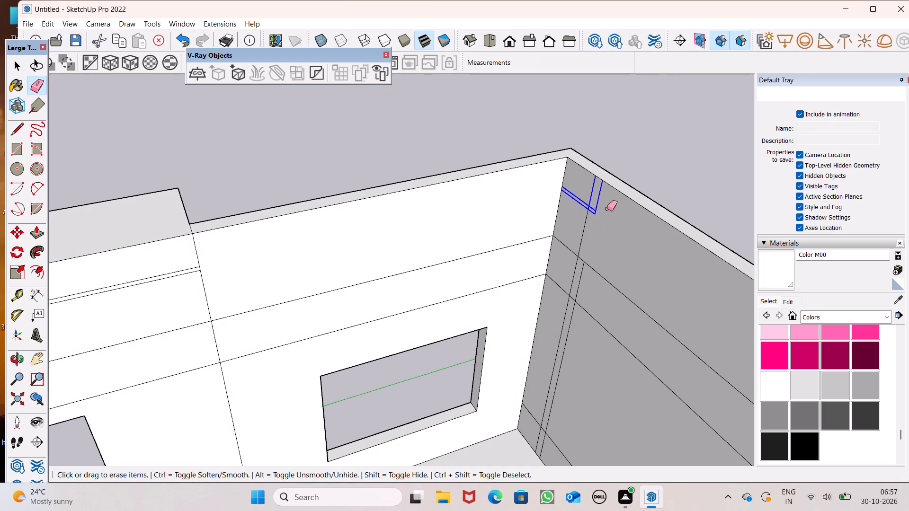
pyautogui.moveTo(579, 222); pyautogui.dragTo(609, 235)
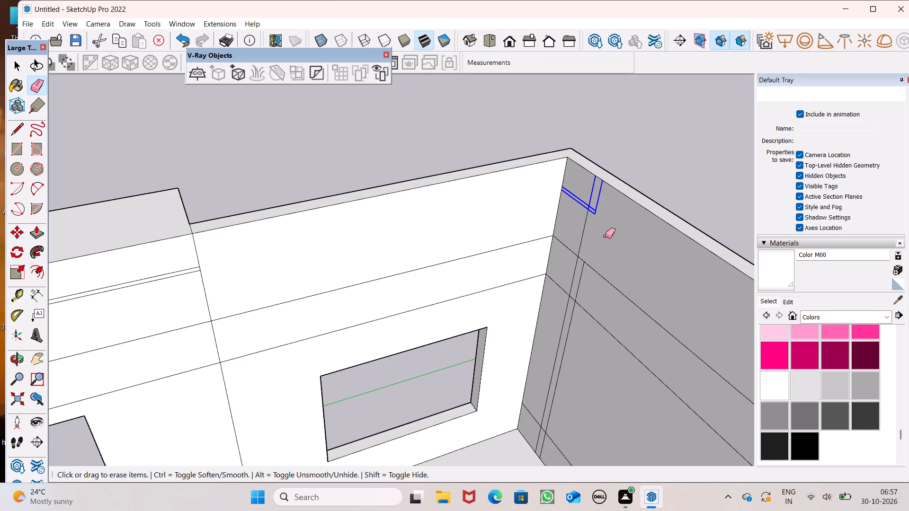
pyautogui.moveTo(573, 235); pyautogui.dragTo(583, 232)
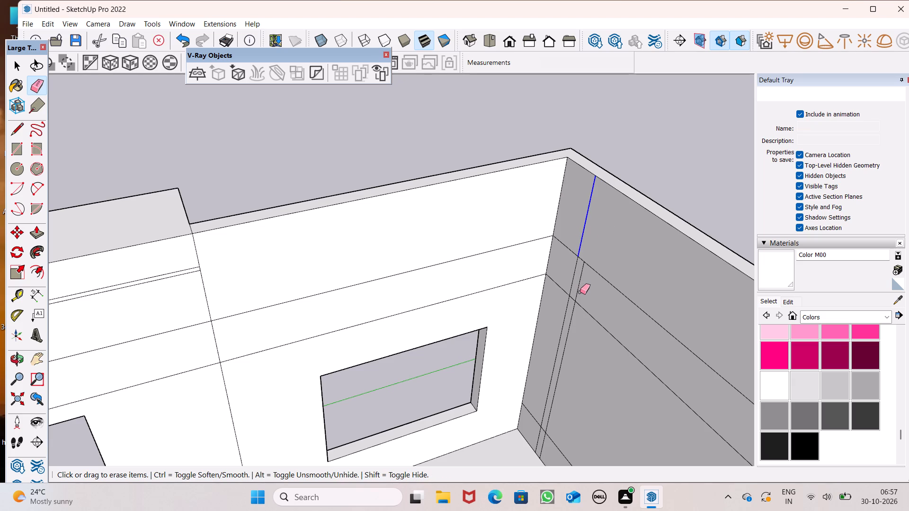
pyautogui.moveTo(581, 291); pyautogui.dragTo(567, 282)
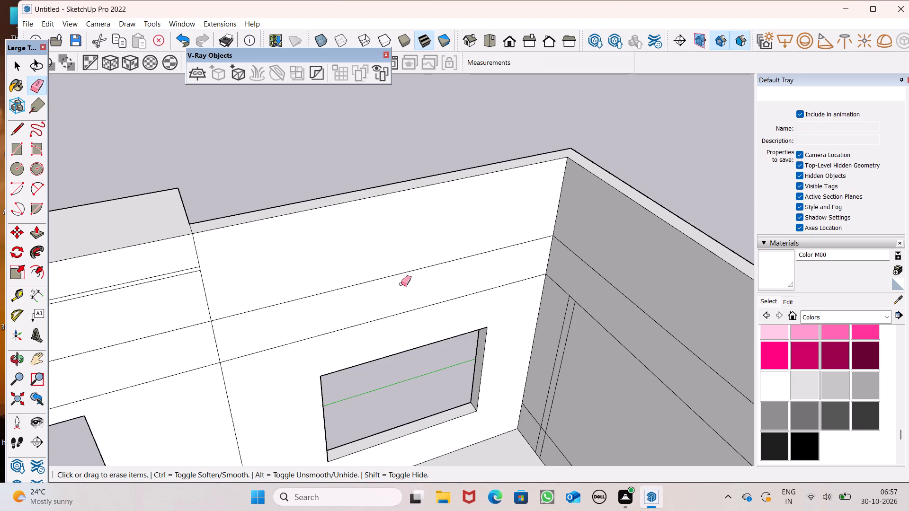
# Push the top of the parapet section beside the raised corner block down 4' 1 1/4".
pyautogui.click(36, 229)
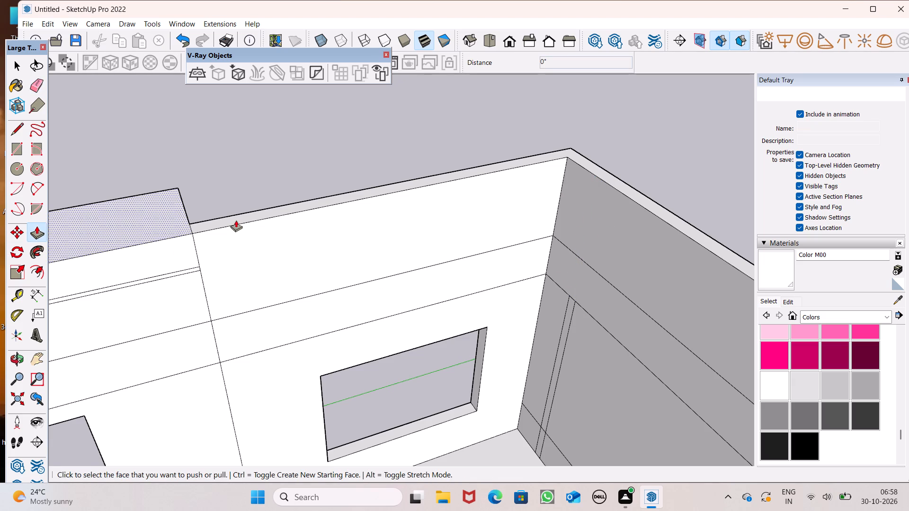
pyautogui.moveTo(236, 220); pyautogui.dragTo(267, 307)
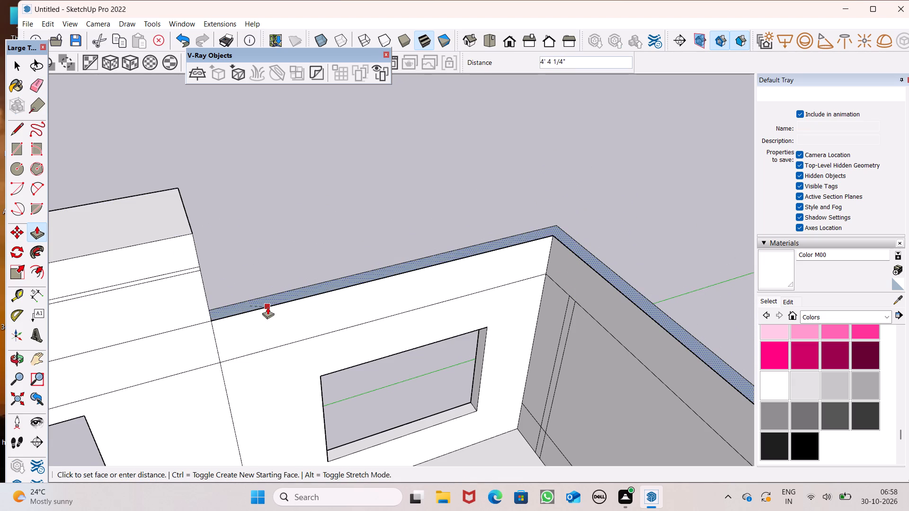
pyautogui.moveTo(267, 307); pyautogui.dragTo(250, 301)
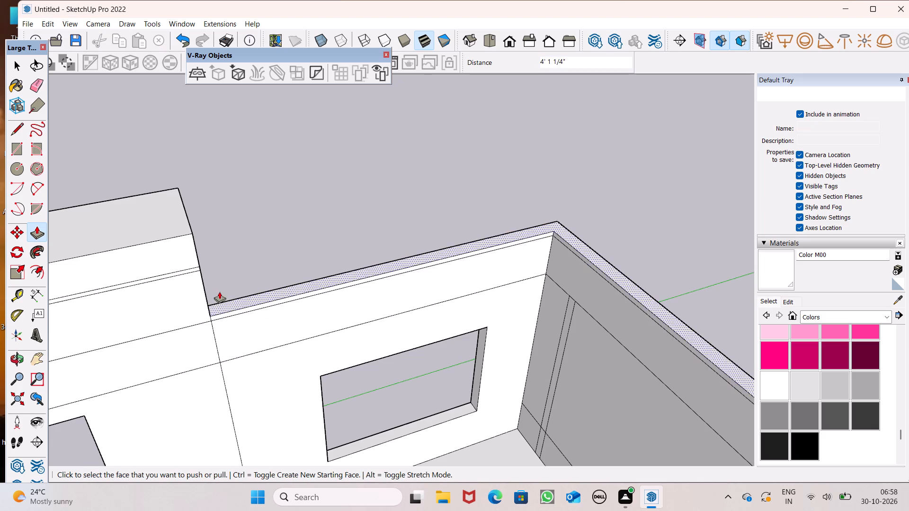
# Push/Pull the lowered parapet top down 1' 6 3/16" as a new starting face to add a horizontal line around the outer walls.
pyautogui.scroll(-4, 219, 289)
pyautogui.moveTo(311, 297); pyautogui.dragTo(0, 250, button='middle')
pyautogui.moveTo(397, 285); pyautogui.dragTo(14, 273, button='middle')
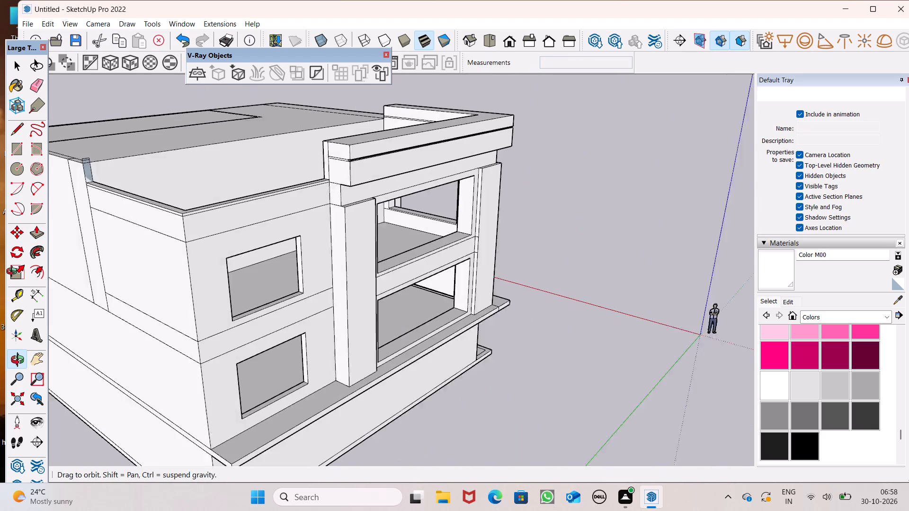
pyautogui.moveTo(14, 273); pyautogui.dragTo(9, 273, button='middle')
pyautogui.scroll(1, 9, 273)
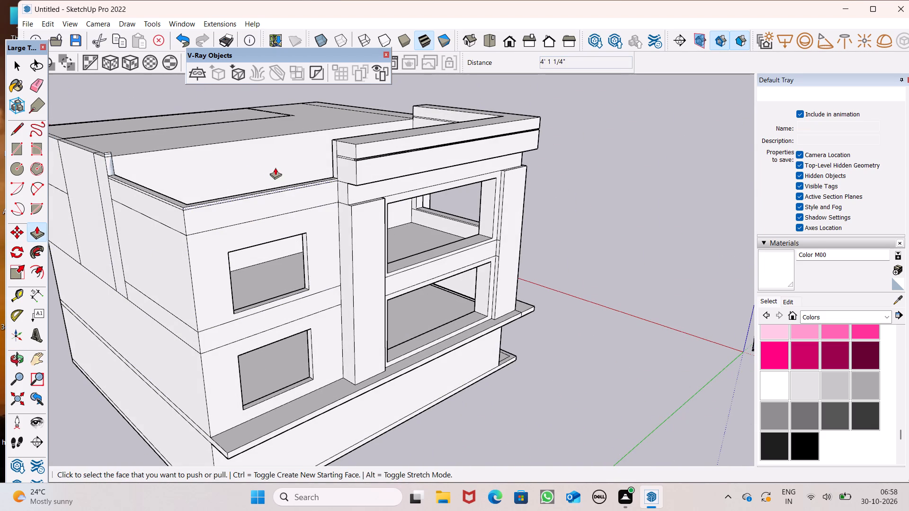
pyautogui.scroll(-1, 275, 167)
pyautogui.scroll(5, 325, 193)
pyautogui.scroll(-2, 379, 188)
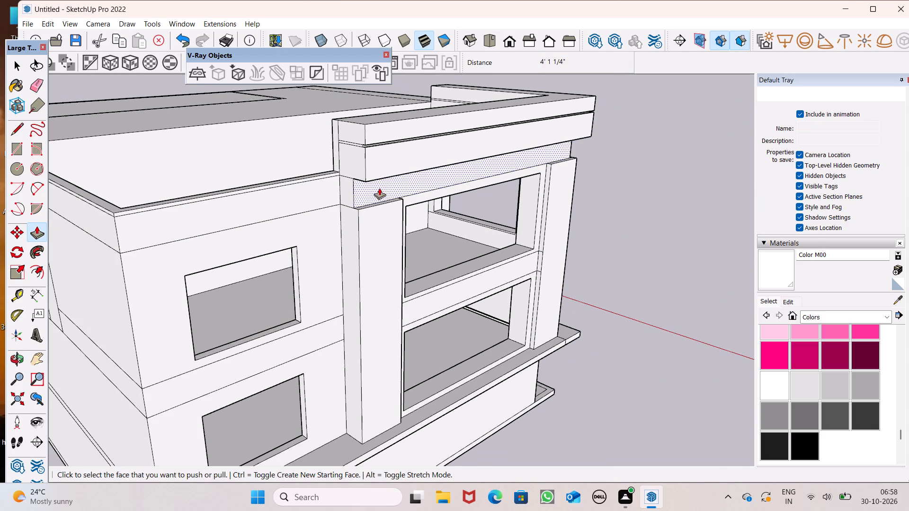
pyautogui.moveTo(328, 188); pyautogui.dragTo(348, 175, button='middle')
pyautogui.scroll(3, 204, 184)
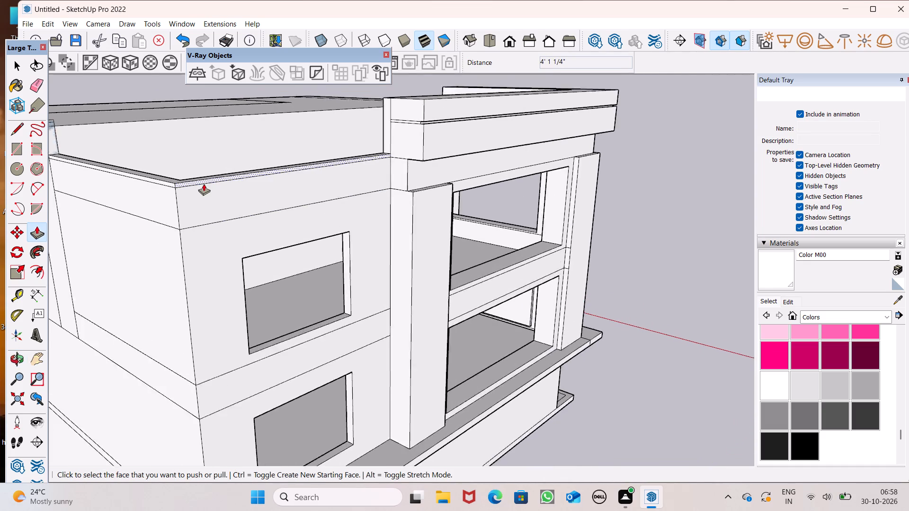
pyautogui.scroll(3, 204, 184)
pyautogui.scroll(-5, 265, 165)
pyautogui.moveTo(335, 147); pyautogui.dragTo(347, 213, button='middle')
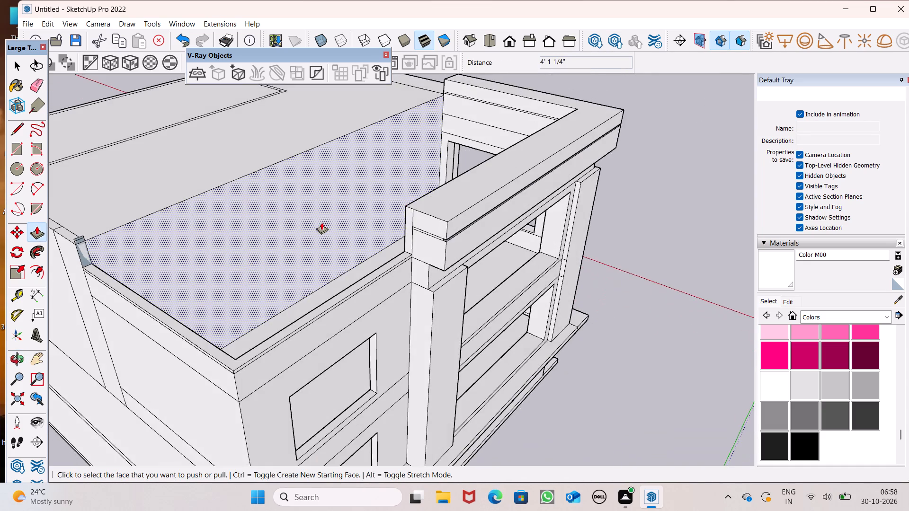
pyautogui.scroll(4, 321, 222)
pyautogui.scroll(-5, 338, 230)
pyautogui.scroll(3, 324, 309)
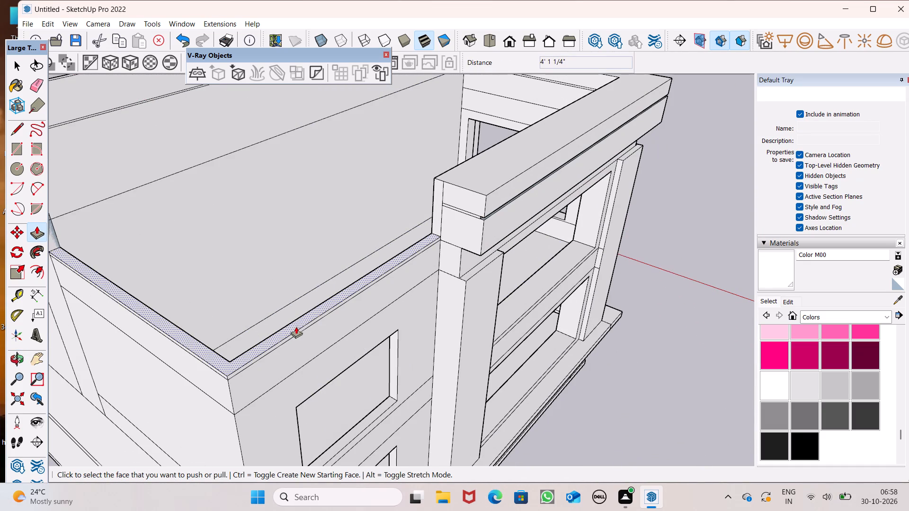
pyautogui.moveTo(296, 327); pyautogui.dragTo(303, 348)
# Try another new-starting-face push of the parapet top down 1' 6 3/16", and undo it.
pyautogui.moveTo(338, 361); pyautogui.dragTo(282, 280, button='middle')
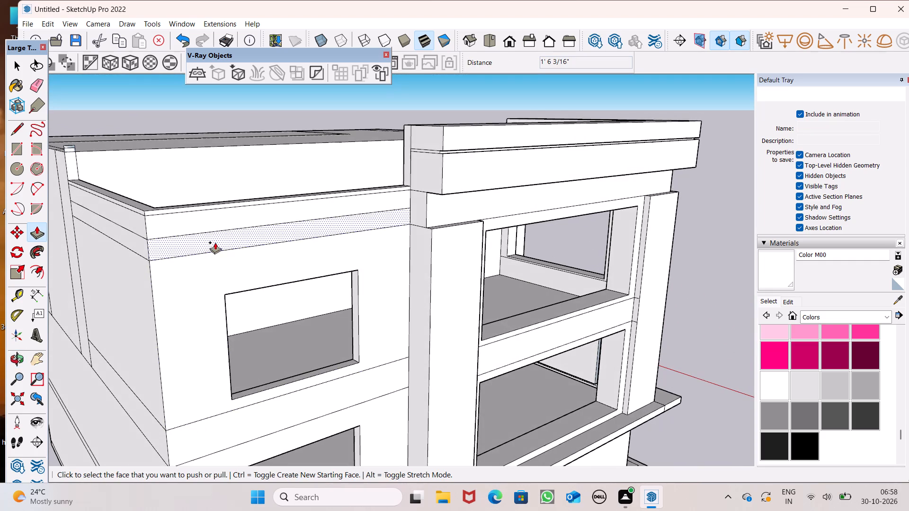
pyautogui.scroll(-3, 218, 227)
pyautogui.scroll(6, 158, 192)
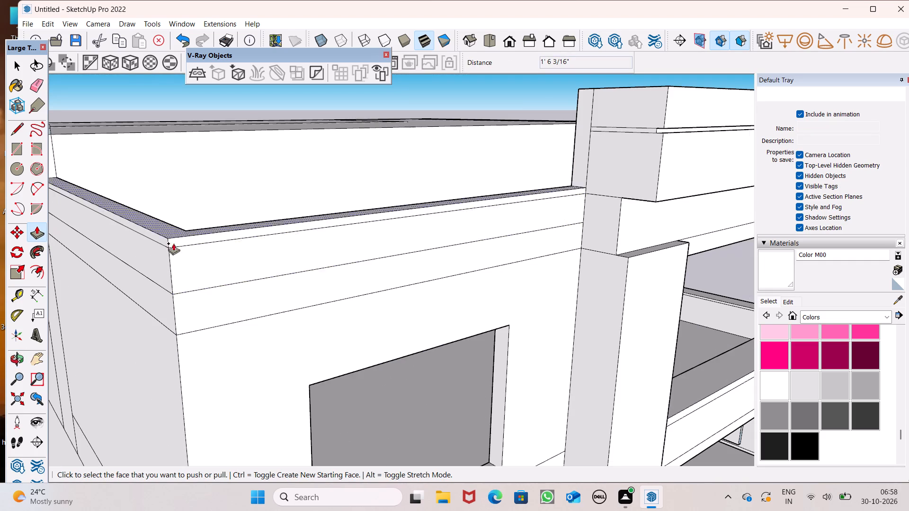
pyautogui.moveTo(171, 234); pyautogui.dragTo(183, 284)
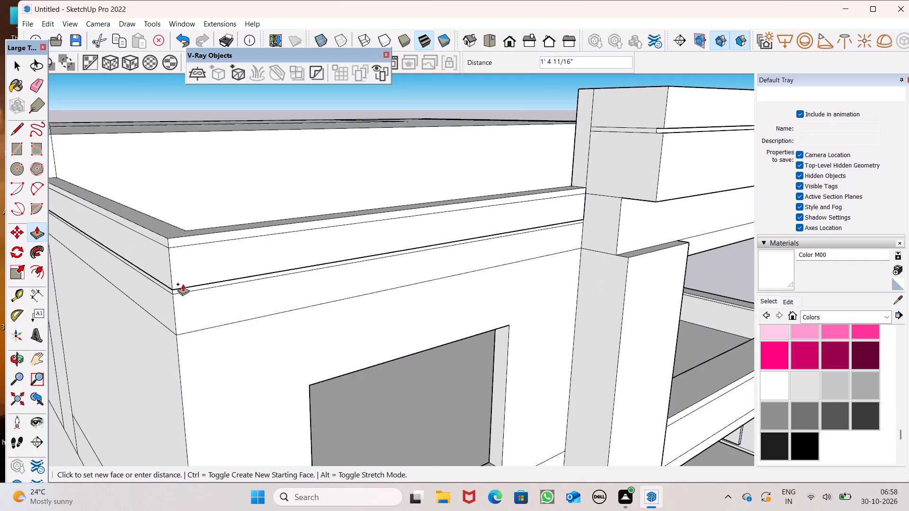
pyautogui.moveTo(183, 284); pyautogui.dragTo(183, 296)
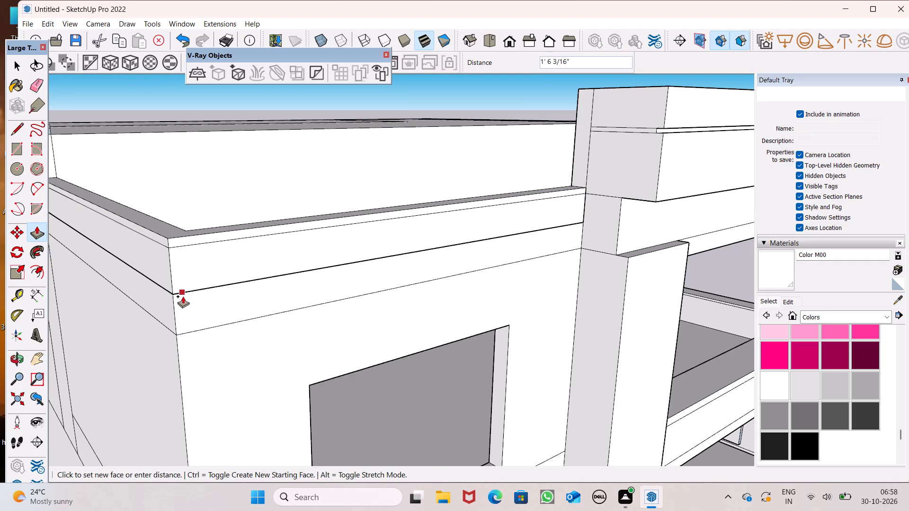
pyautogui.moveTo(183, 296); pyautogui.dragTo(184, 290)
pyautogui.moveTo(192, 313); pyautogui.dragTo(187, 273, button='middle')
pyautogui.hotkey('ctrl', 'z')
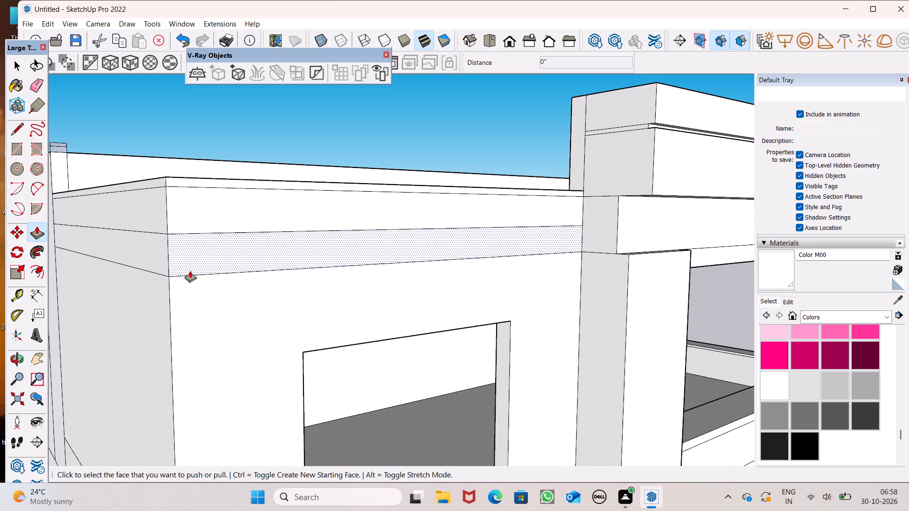
# Push/Pull the parapet top down 1' 9" as a new starting face to outline a thin band below the existing horizontal line.
pyautogui.moveTo(179, 179); pyautogui.dragTo(187, 205, button='middle')
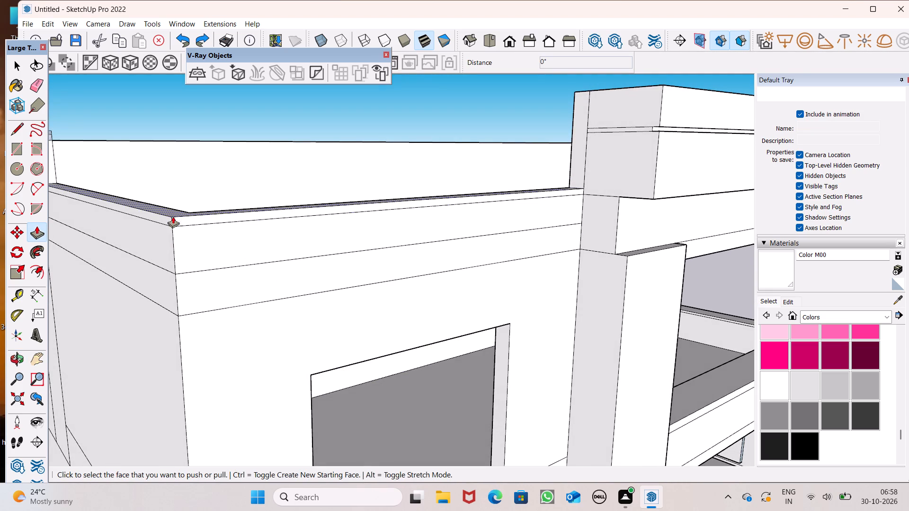
pyautogui.moveTo(175, 214); pyautogui.dragTo(186, 257)
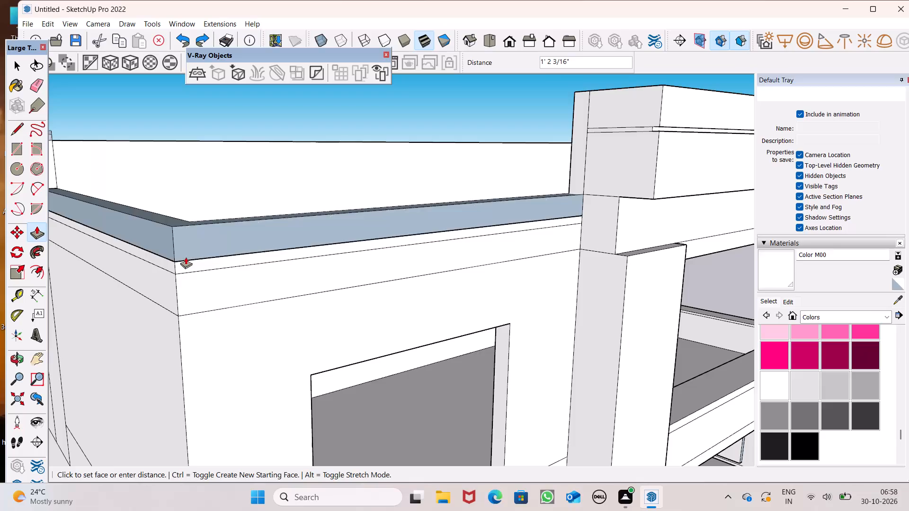
pyautogui.moveTo(186, 257); pyautogui.dragTo(191, 276)
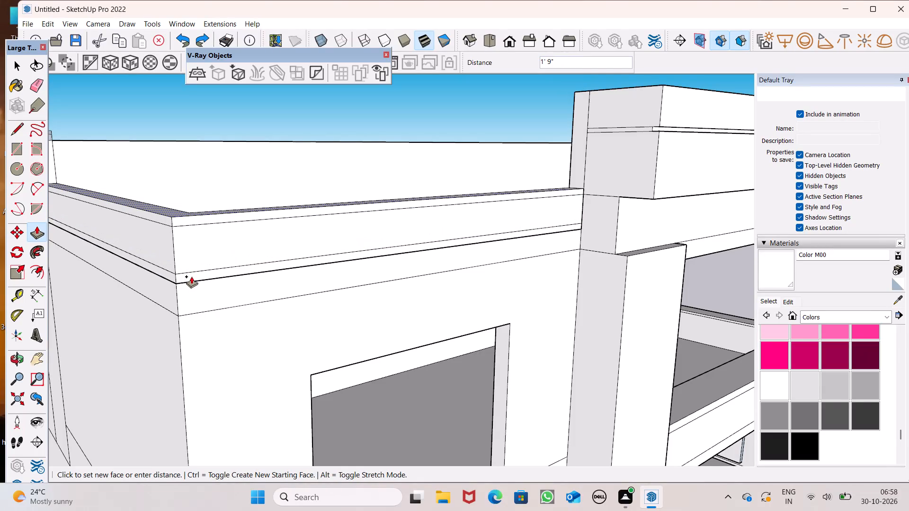
pyautogui.moveTo(191, 276); pyautogui.dragTo(192, 276)
# Pull the thin band outward 2" on both outer wall faces meeting at the corner.
pyautogui.scroll(-10, 152, 225)
pyautogui.moveTo(261, 256); pyautogui.dragTo(260, 256, button='middle')
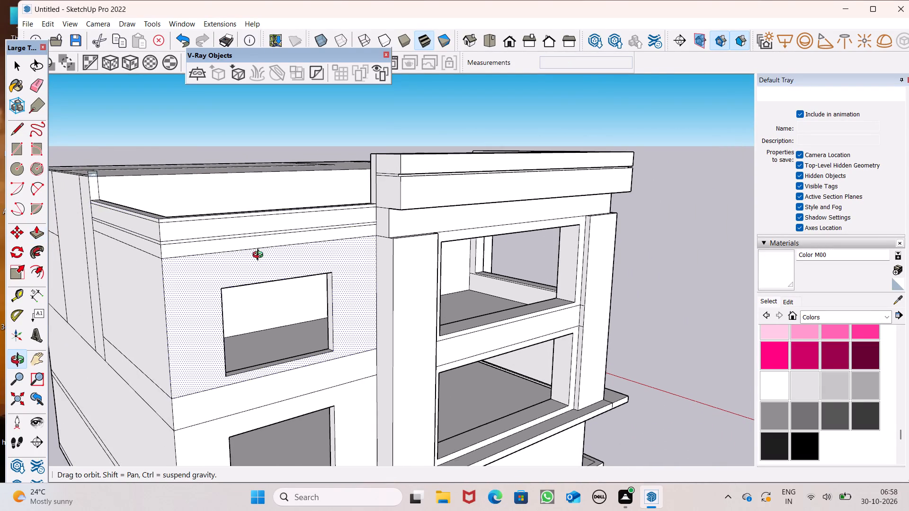
pyautogui.moveTo(260, 256); pyautogui.dragTo(317, 257, button='middle')
pyautogui.scroll(4, 281, 258)
pyautogui.moveTo(237, 259); pyautogui.dragTo(259, 294, button='middle')
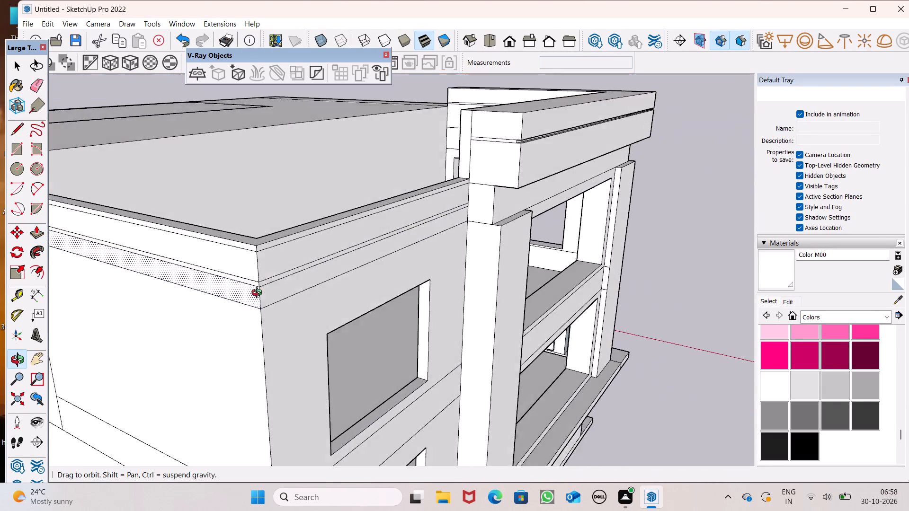
pyautogui.moveTo(259, 294); pyautogui.dragTo(261, 300, button='middle')
pyautogui.scroll(6, 269, 303)
pyautogui.moveTo(272, 290); pyautogui.dragTo(278, 292)
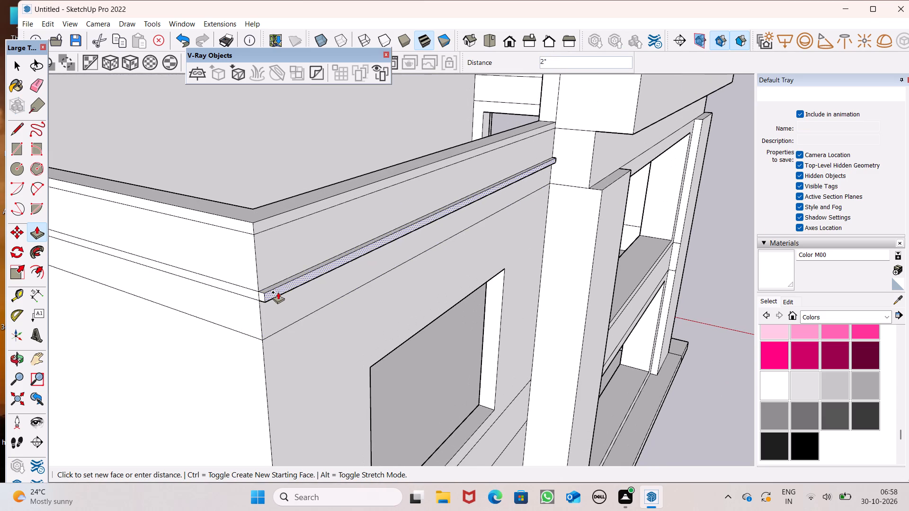
pyautogui.moveTo(278, 292); pyautogui.dragTo(279, 295)
pyautogui.moveTo(254, 295); pyautogui.dragTo(257, 300)
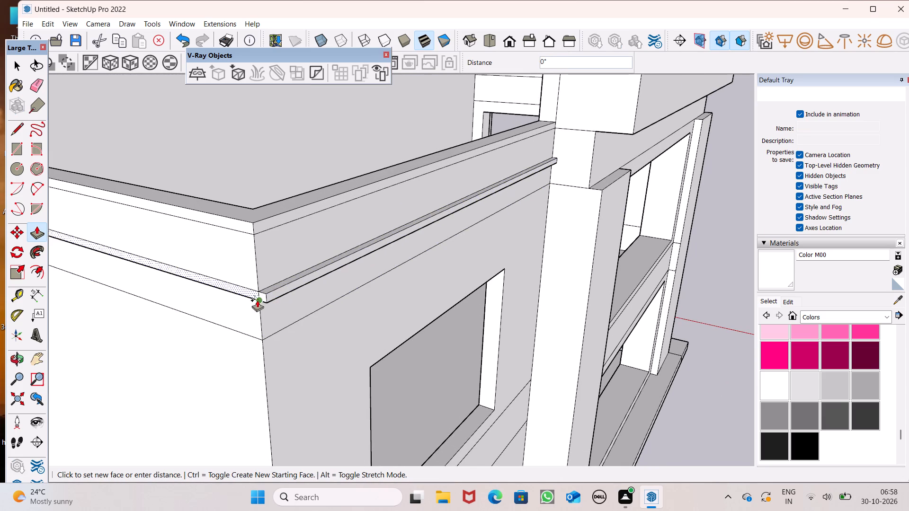
pyautogui.moveTo(257, 300); pyautogui.dragTo(251, 304)
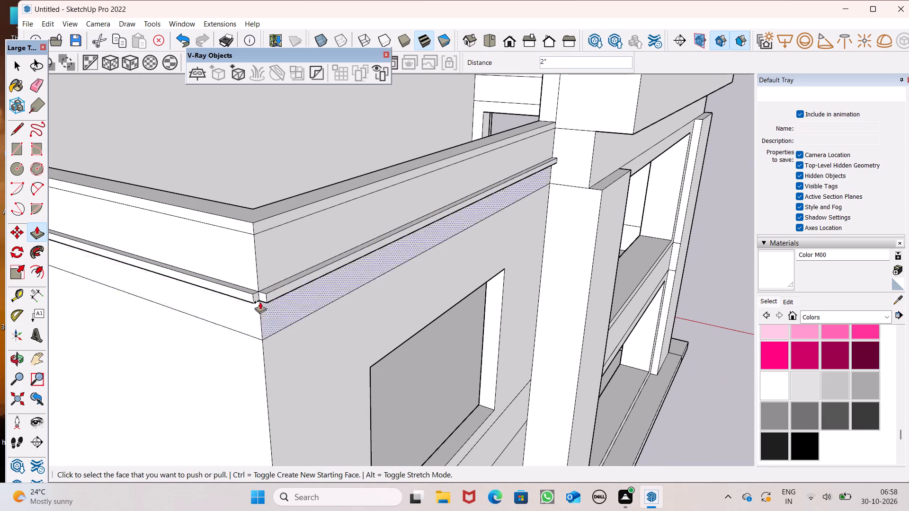
# Extend the projecting band's end face 2" to fill the notch at the wall corner.
pyautogui.scroll(11, 256, 295)
pyautogui.moveTo(264, 297); pyautogui.dragTo(236, 295)
pyautogui.scroll(-3, 172, 236)
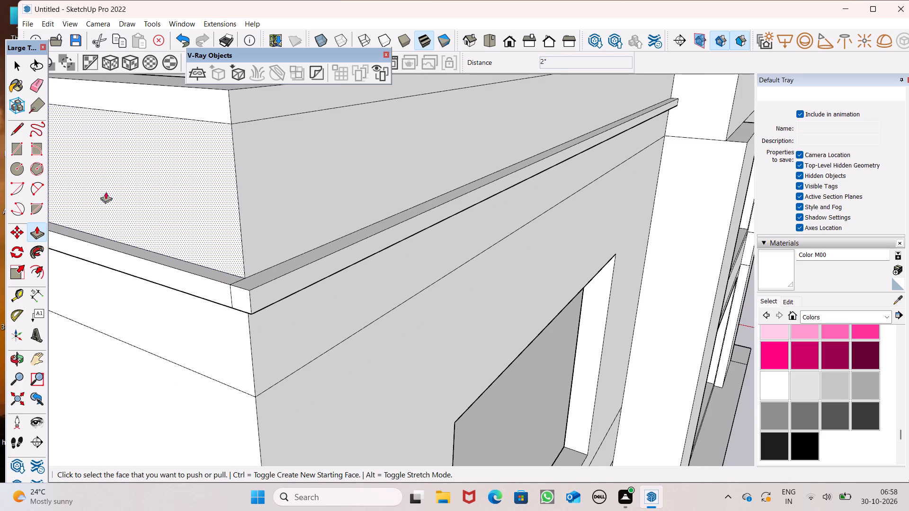
# Erase the leftover seam lines on the front, top and underside of the projecting band at the wall corner.
pyautogui.click(33, 85)
pyautogui.scroll(3, 208, 286)
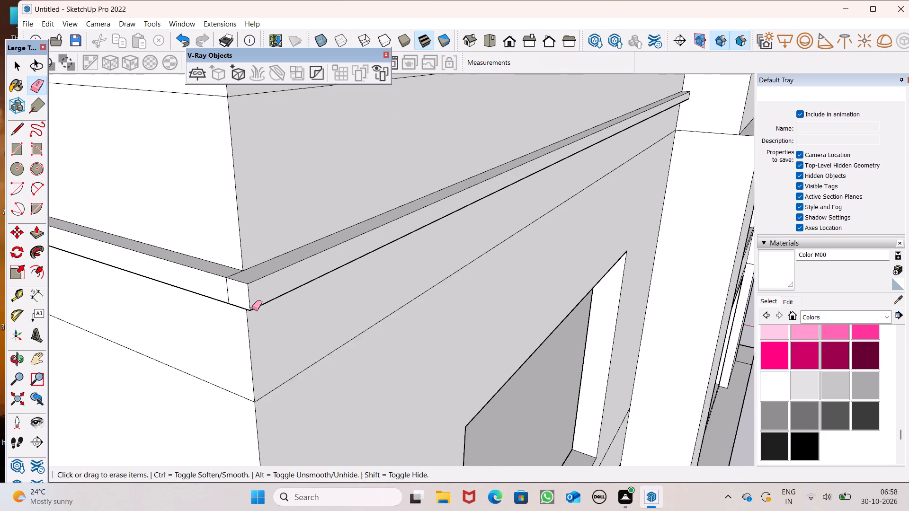
pyautogui.scroll(3, 252, 308)
pyautogui.moveTo(213, 289); pyautogui.dragTo(218, 283)
pyautogui.moveTo(216, 253); pyautogui.dragTo(223, 257)
pyautogui.moveTo(241, 291); pyautogui.dragTo(275, 52, button='middle')
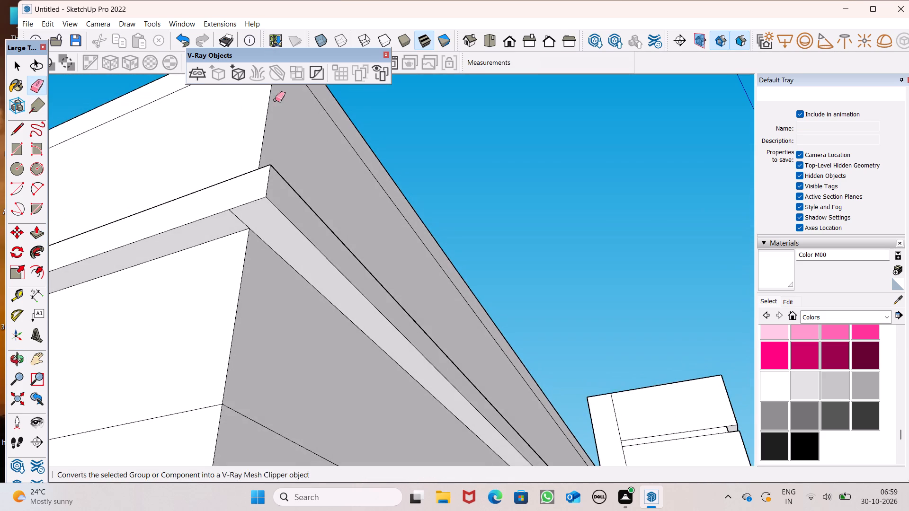
pyautogui.scroll(2, 242, 244)
pyautogui.click(246, 224)
pyautogui.click(242, 219)
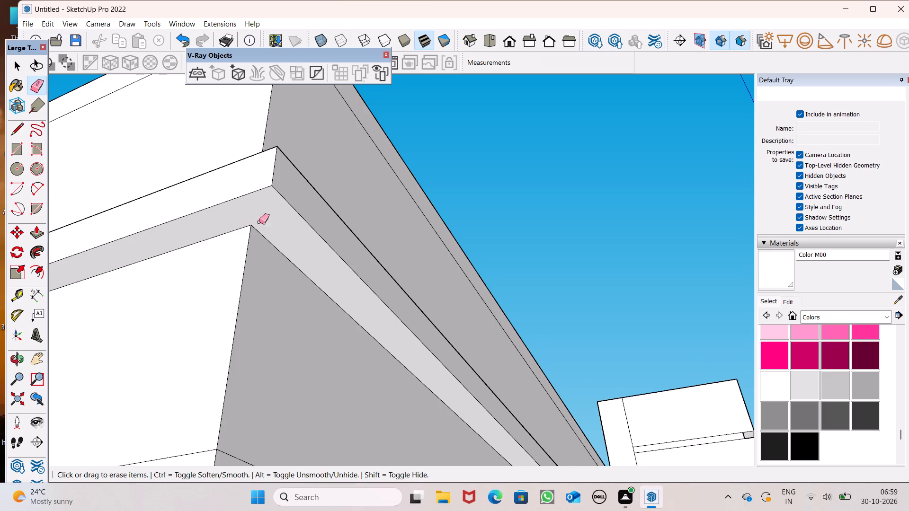
# Pull the strip along the parapet's top edge outward on both outer faces, bringing the windowless wall's strip out 2 1/2".
pyautogui.scroll(-4, 305, 213)
pyautogui.moveTo(349, 220); pyautogui.dragTo(250, 432, button='middle')
pyautogui.scroll(-10, 299, 245)
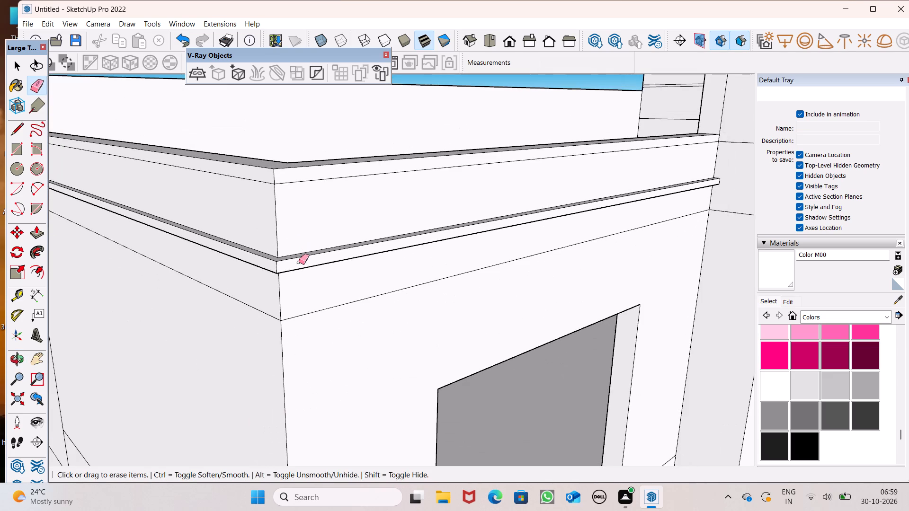
pyautogui.moveTo(298, 263); pyautogui.dragTo(312, 281, button='middle')
pyautogui.scroll(-3, 300, 252)
pyautogui.moveTo(300, 252); pyautogui.dragTo(299, 249, button='middle')
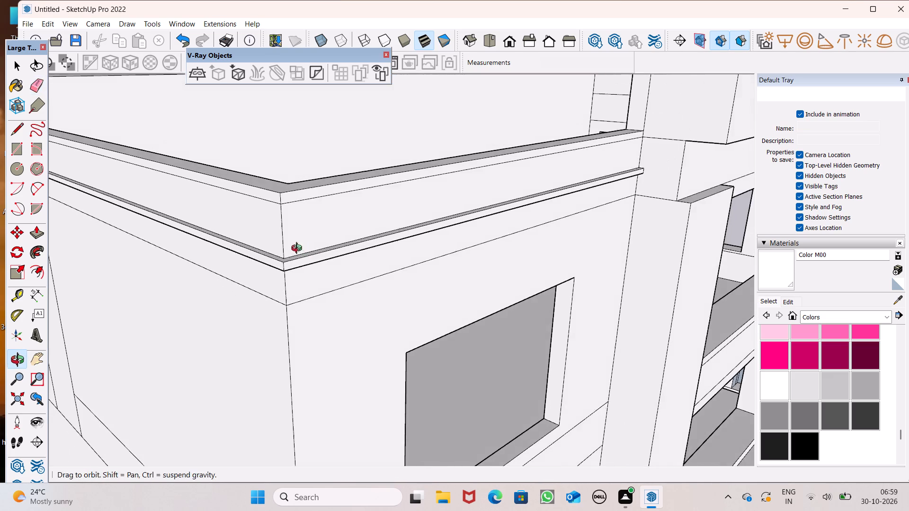
pyautogui.moveTo(299, 249); pyautogui.dragTo(313, 254, button='middle')
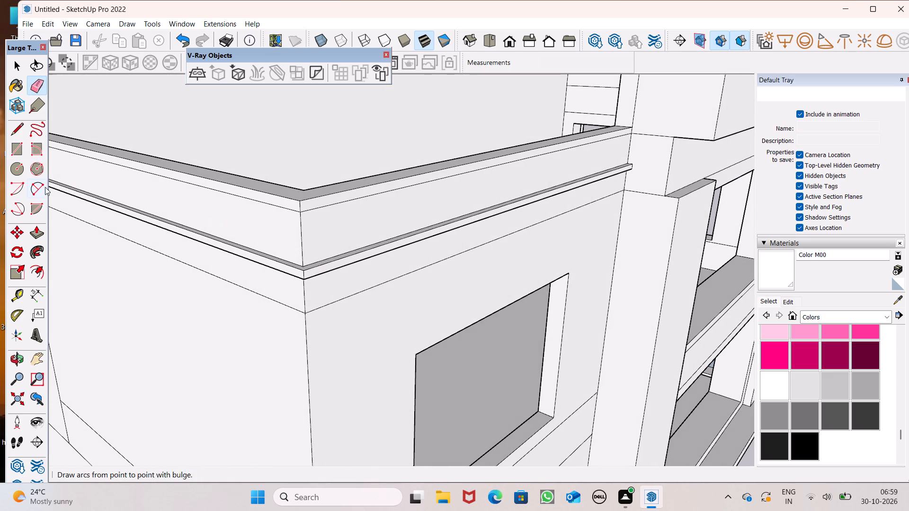
pyautogui.click(33, 236)
pyautogui.moveTo(309, 202); pyautogui.dragTo(314, 203)
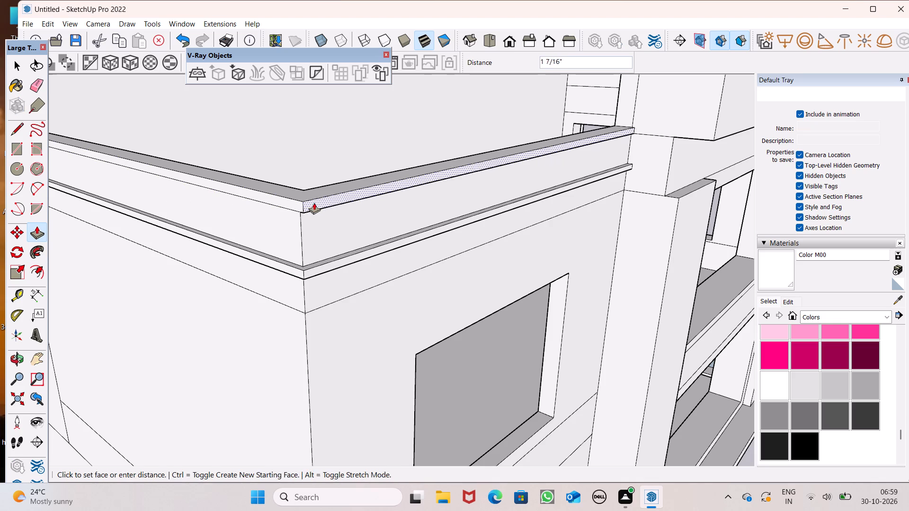
pyautogui.moveTo(314, 203); pyautogui.dragTo(315, 203)
pyautogui.scroll(1, 293, 208)
pyautogui.moveTo(303, 202); pyautogui.dragTo(299, 210)
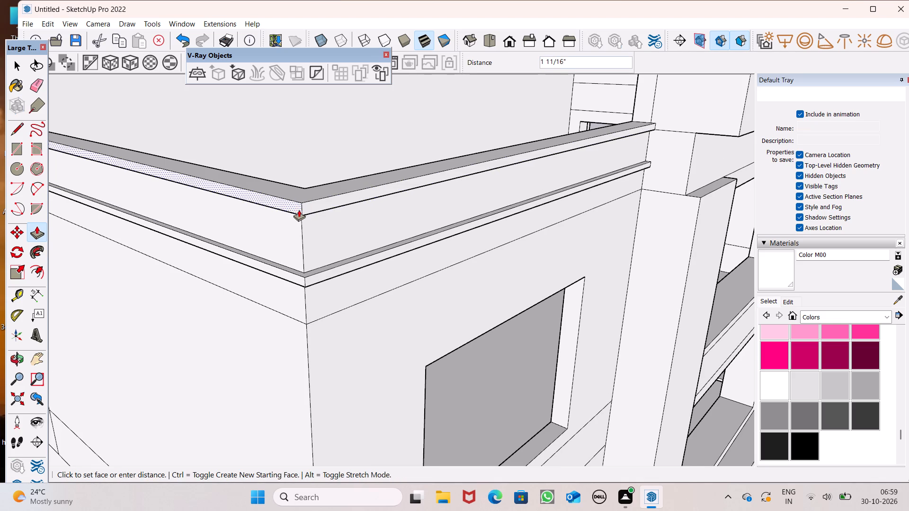
pyautogui.moveTo(299, 210); pyautogui.dragTo(296, 210)
# Erase the seam line on the underside of the projecting top strip at the wall corner.
pyautogui.moveTo(322, 231); pyautogui.dragTo(267, 103, button='middle')
pyautogui.scroll(-3, 299, 130)
pyautogui.moveTo(301, 132); pyautogui.dragTo(408, 152, button='middle')
pyautogui.scroll(2, 411, 103)
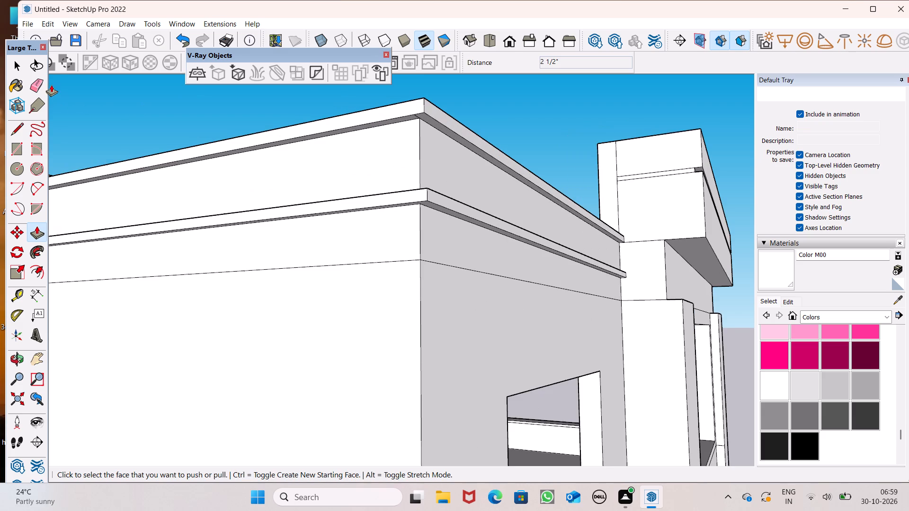
pyautogui.click(38, 85)
pyautogui.scroll(-2, 269, 161)
pyautogui.moveTo(368, 144); pyautogui.dragTo(344, 30, button='middle')
pyautogui.scroll(6, 396, 112)
pyautogui.click(316, 118)
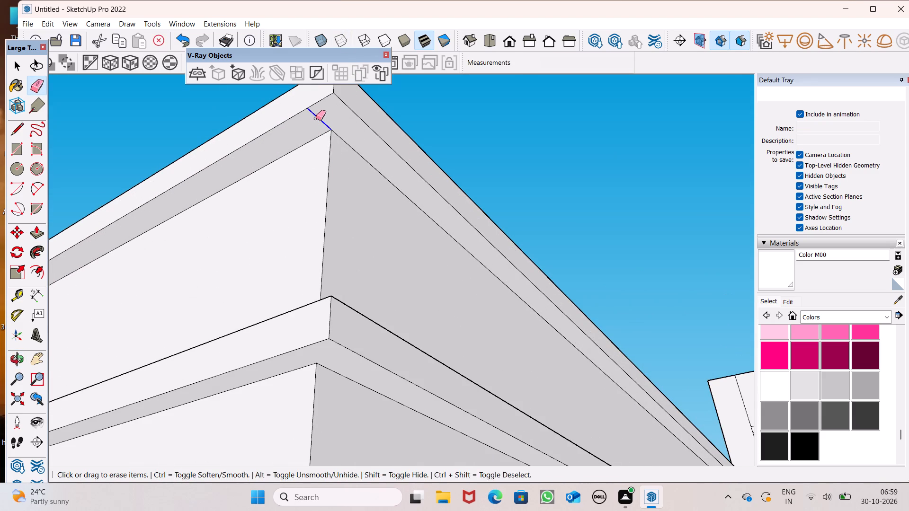
pyautogui.scroll(-11, 339, 131)
pyautogui.scroll(1, 470, 125)
pyautogui.scroll(-2, 474, 144)
pyautogui.moveTo(475, 156); pyautogui.dragTo(480, 166, button='middle')
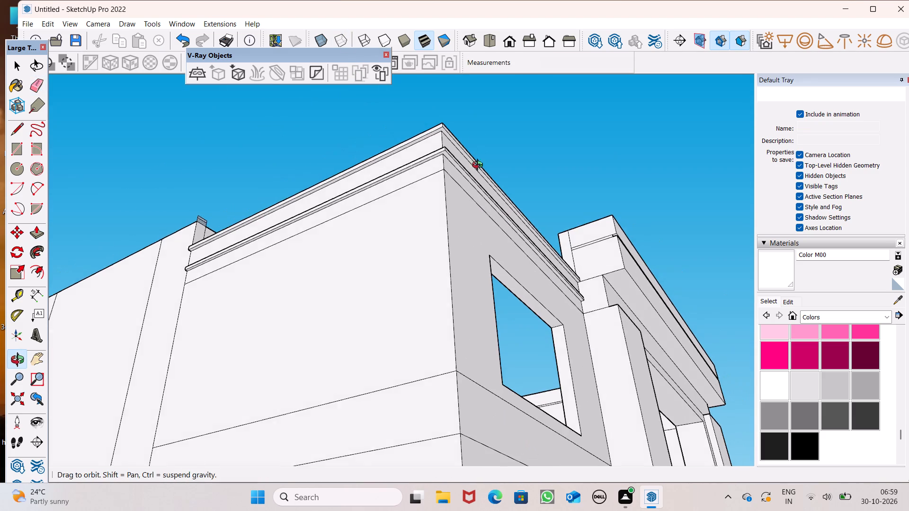
# Examine the house's front and side facades, roof and underside from several angles.
pyautogui.moveTo(480, 166); pyautogui.dragTo(489, 340, button='middle')
pyautogui.scroll(1, 489, 340)
pyautogui.scroll(-9, 427, 227)
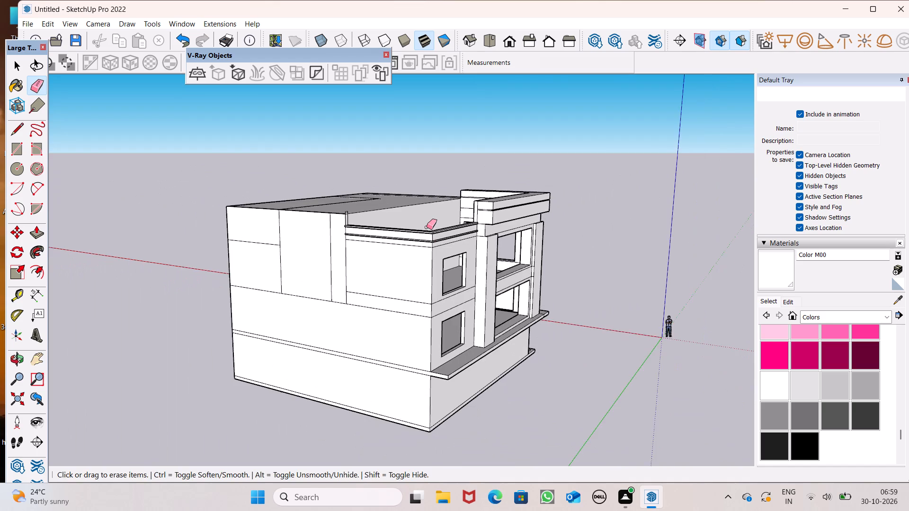
pyautogui.moveTo(461, 279); pyautogui.dragTo(396, 323, button='middle')
pyautogui.scroll(1, 460, 281)
pyautogui.scroll(-5, 392, 316)
pyautogui.moveTo(392, 316); pyautogui.dragTo(225, 296, button='middle')
pyautogui.scroll(1, 225, 296)
pyautogui.scroll(-1, 242, 289)
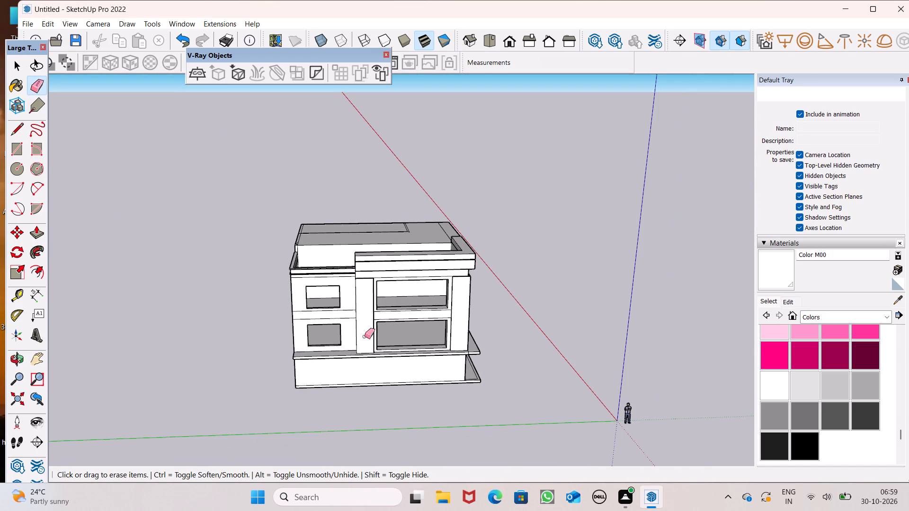
pyautogui.scroll(-1, 420, 363)
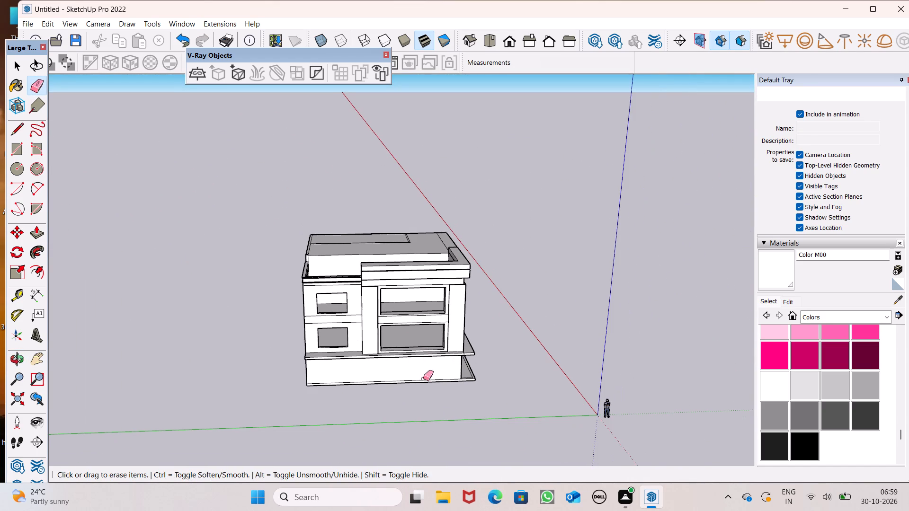
pyautogui.moveTo(383, 384); pyautogui.dragTo(374, 330, button='middle')
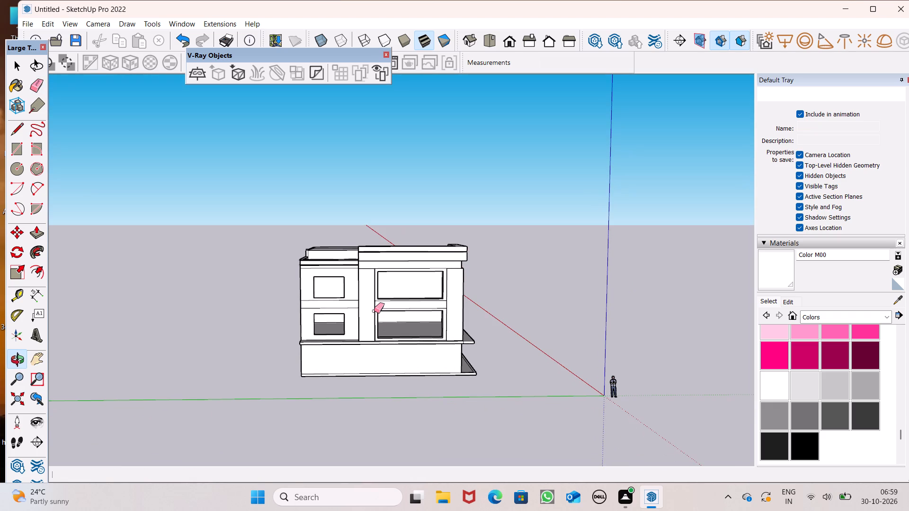
pyautogui.moveTo(396, 375); pyautogui.dragTo(376, 295, button='middle')
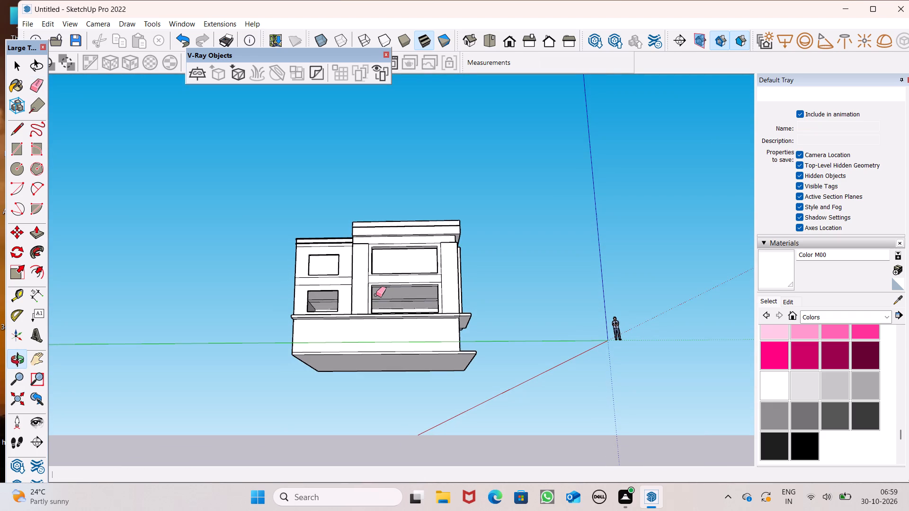
pyautogui.moveTo(388, 343); pyautogui.dragTo(472, 378, button='middle')
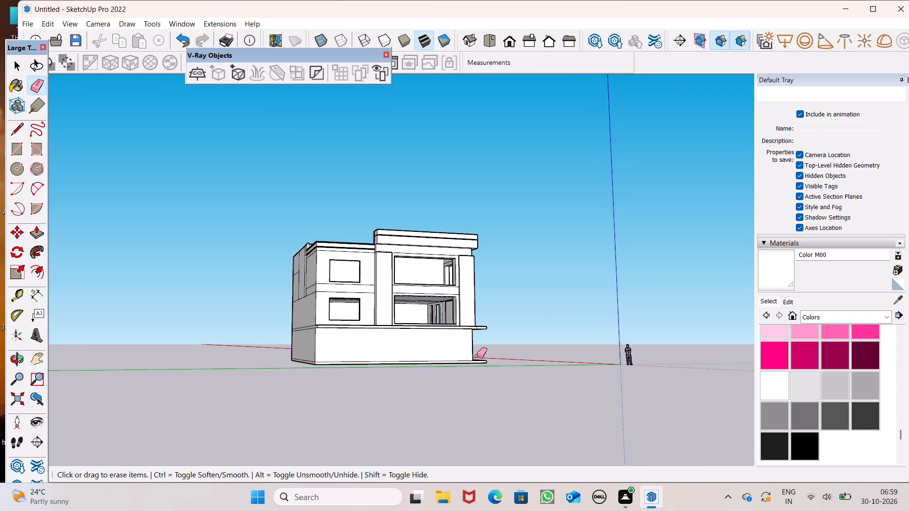
pyautogui.scroll(-2, 477, 353)
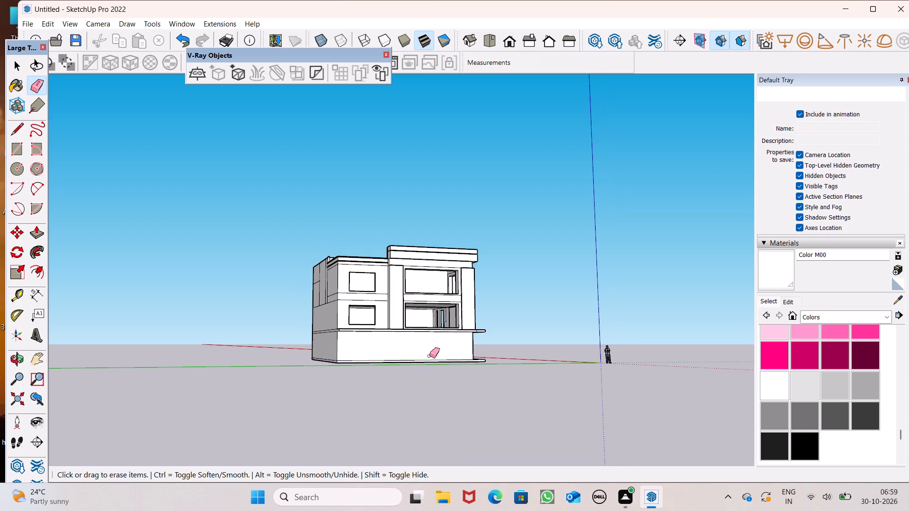
pyautogui.scroll(7, 403, 350)
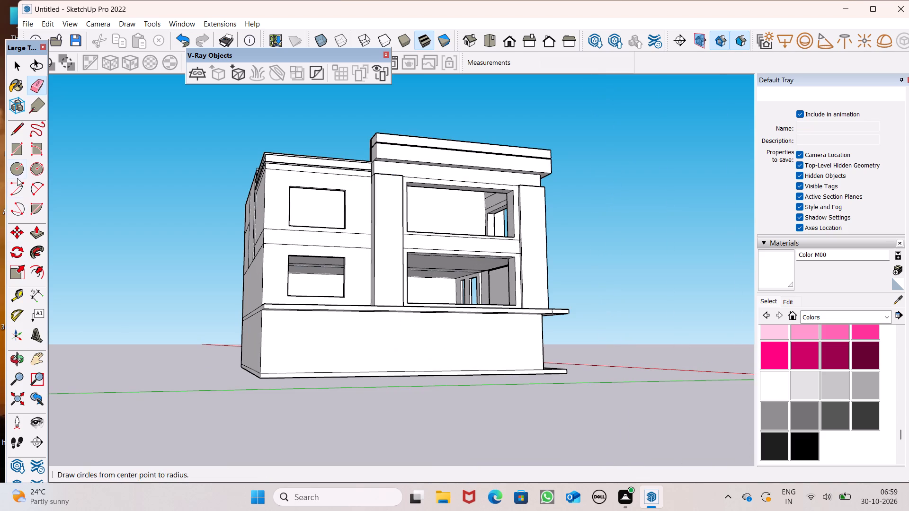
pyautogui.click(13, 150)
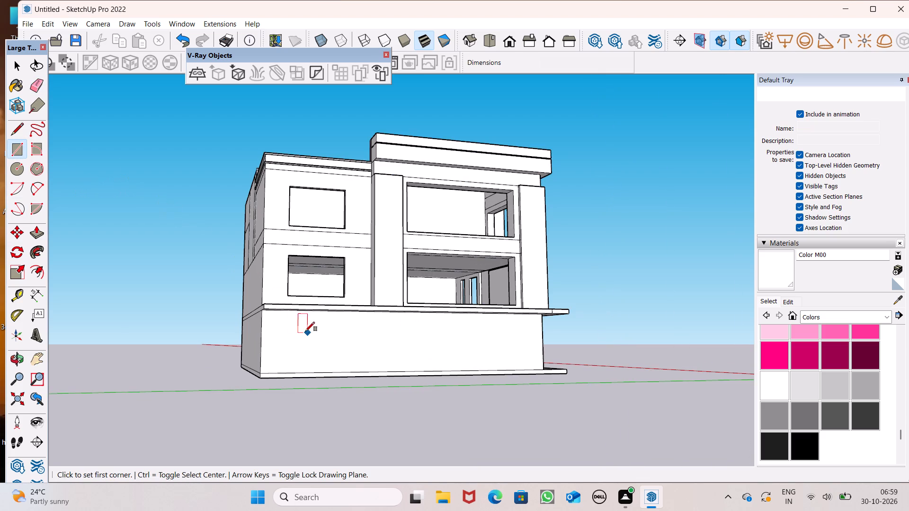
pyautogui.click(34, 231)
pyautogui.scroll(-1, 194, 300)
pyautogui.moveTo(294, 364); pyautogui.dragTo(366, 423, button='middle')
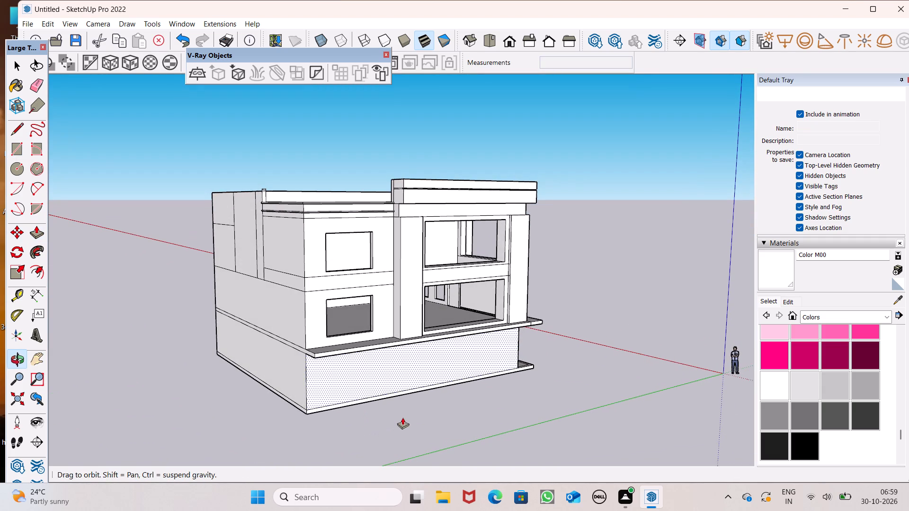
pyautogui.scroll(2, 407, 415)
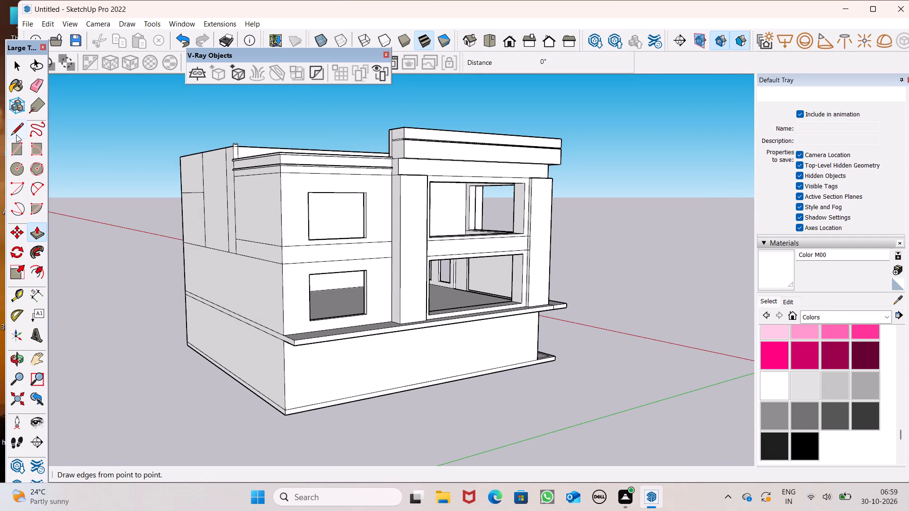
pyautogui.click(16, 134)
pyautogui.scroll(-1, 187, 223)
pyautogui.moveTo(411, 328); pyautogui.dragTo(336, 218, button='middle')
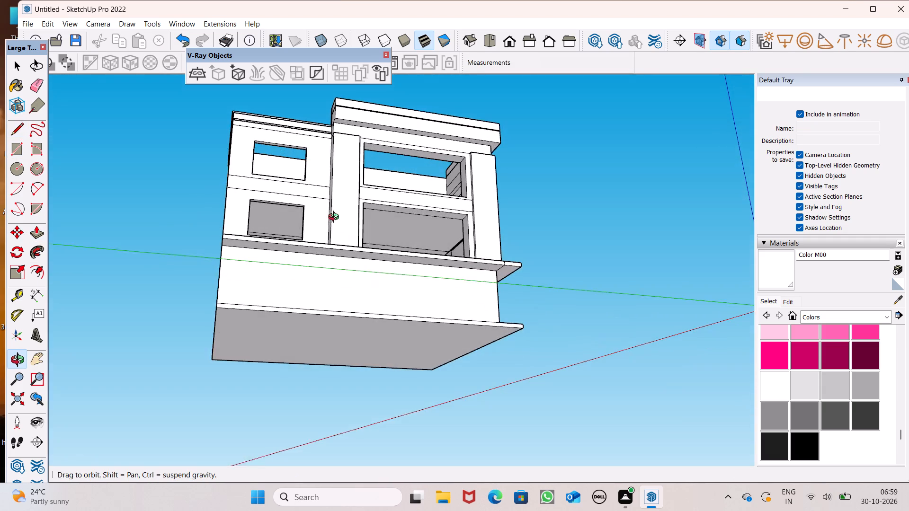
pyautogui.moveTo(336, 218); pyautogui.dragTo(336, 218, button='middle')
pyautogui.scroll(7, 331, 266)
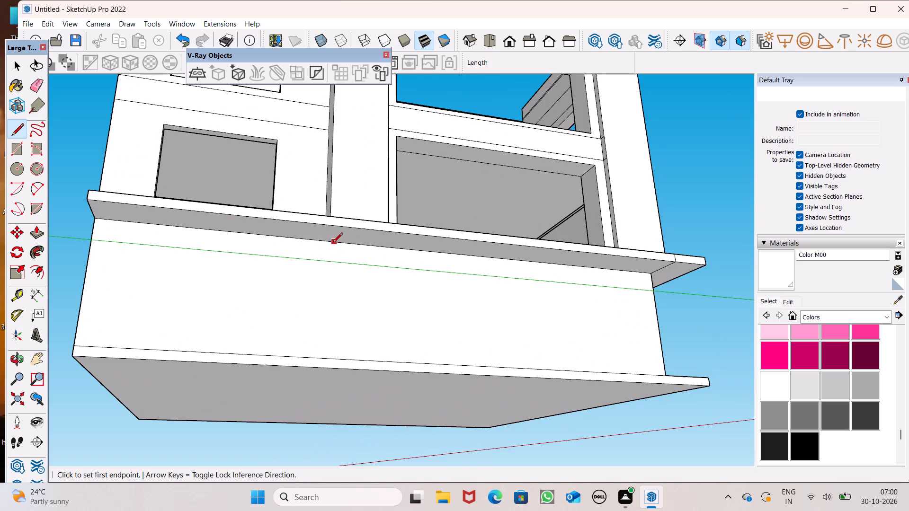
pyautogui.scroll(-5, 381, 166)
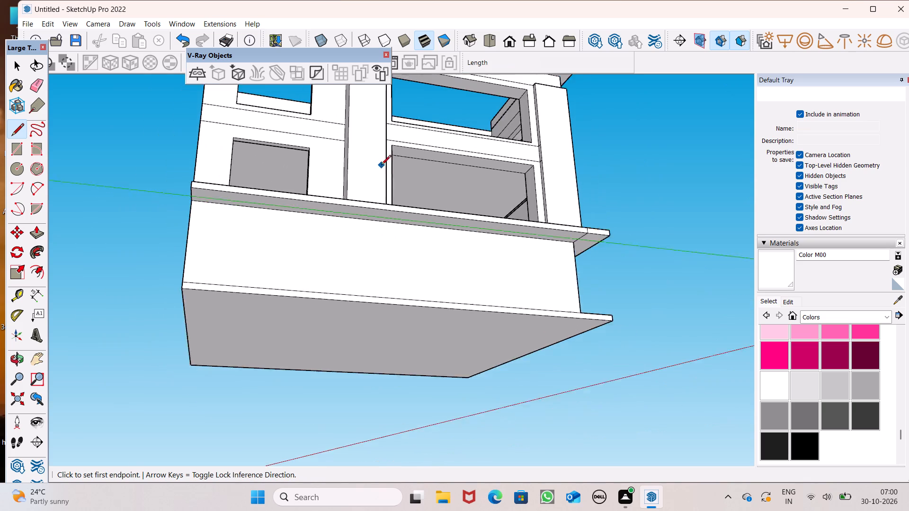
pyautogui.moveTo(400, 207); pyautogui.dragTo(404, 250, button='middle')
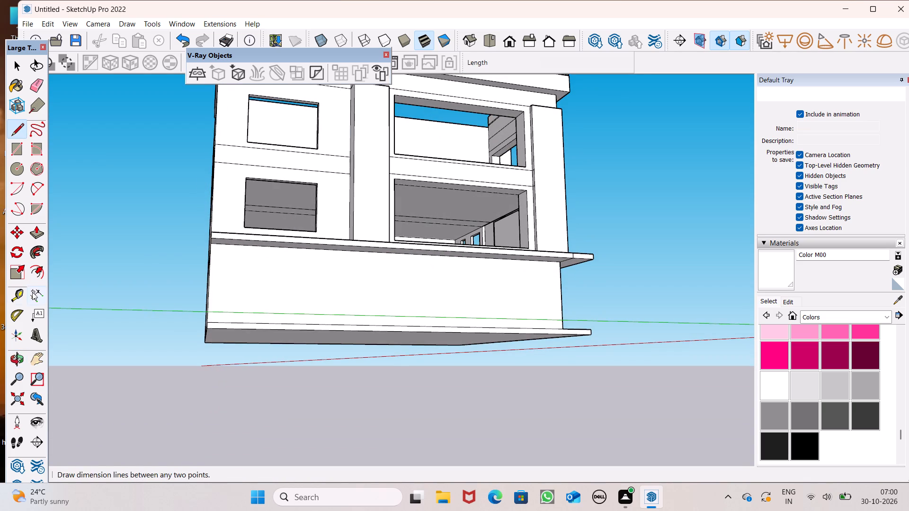
# Place a vertical guide 18' 4 11/16" from the lowest storey's front wall corner, in line with the pier edge above.
pyautogui.click(13, 292)
pyautogui.moveTo(273, 297); pyautogui.dragTo(245, 298, button='middle')
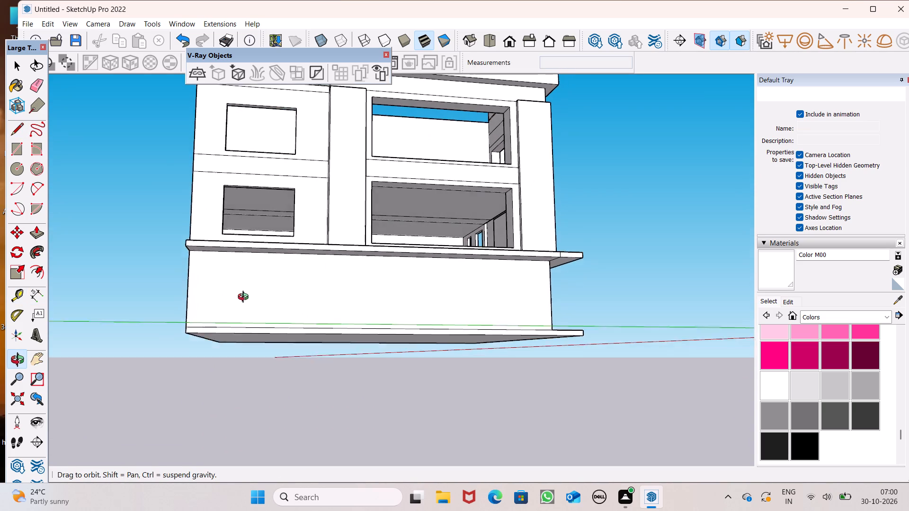
pyautogui.moveTo(245, 298); pyautogui.dragTo(244, 289, button='middle')
pyautogui.scroll(5, 224, 258)
pyautogui.click(169, 279)
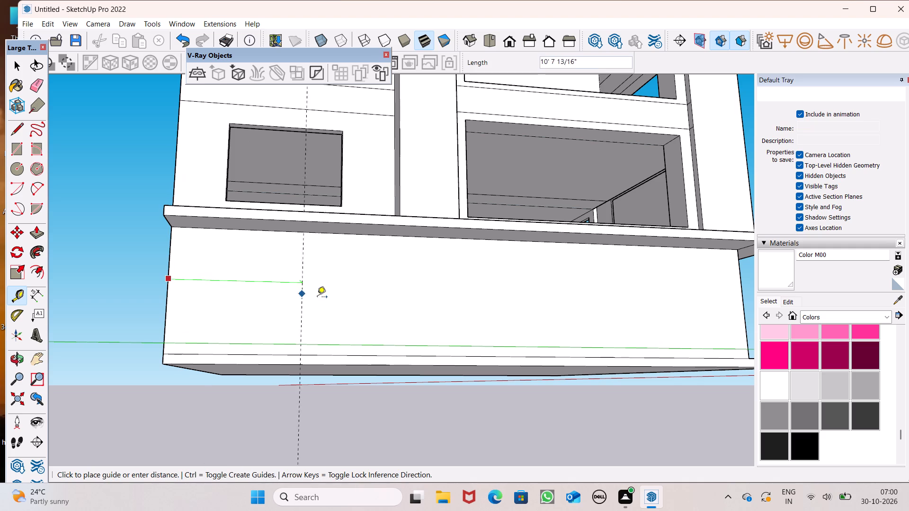
pyautogui.click(400, 249)
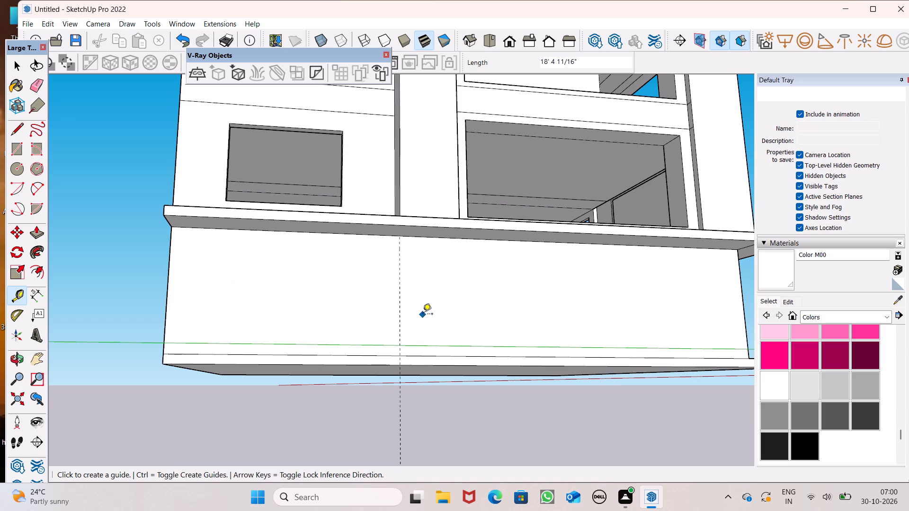
# Draw a 10' vertical line along the guide, from the underside of the projecting ledge to the base strip.
pyautogui.moveTo(421, 317); pyautogui.dragTo(416, 354, button='middle')
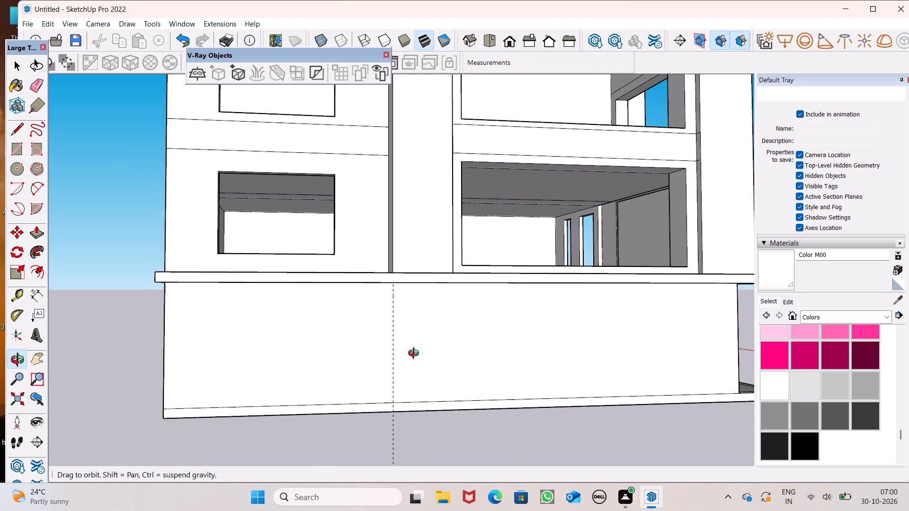
pyautogui.moveTo(416, 354); pyautogui.dragTo(418, 319, button='middle')
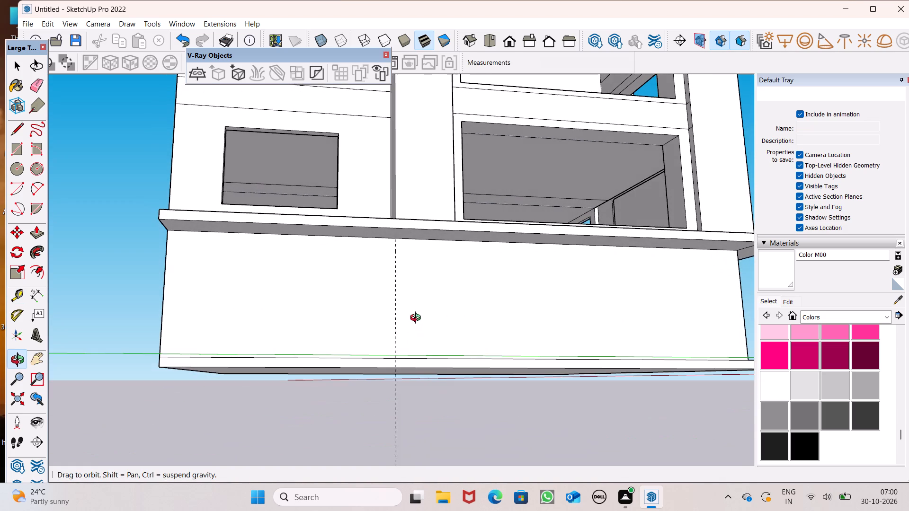
pyautogui.moveTo(418, 319); pyautogui.dragTo(401, 315, button='middle')
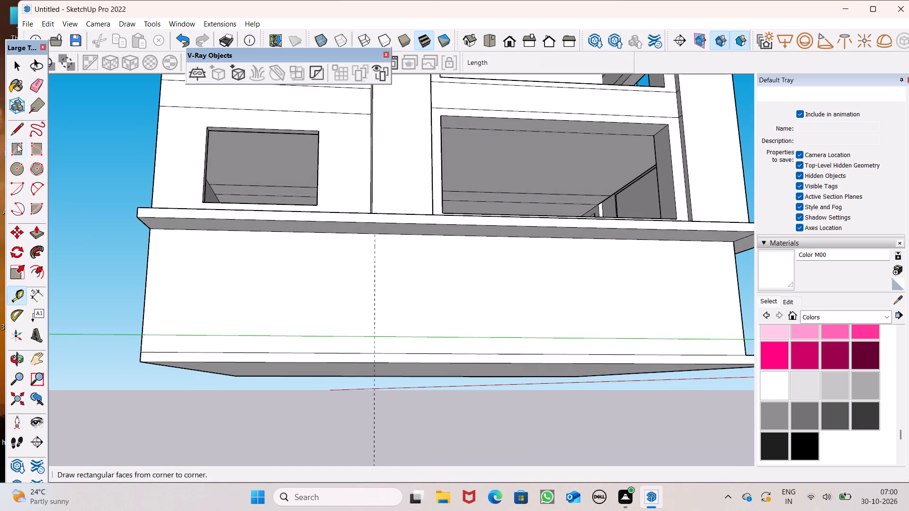
pyautogui.click(17, 130)
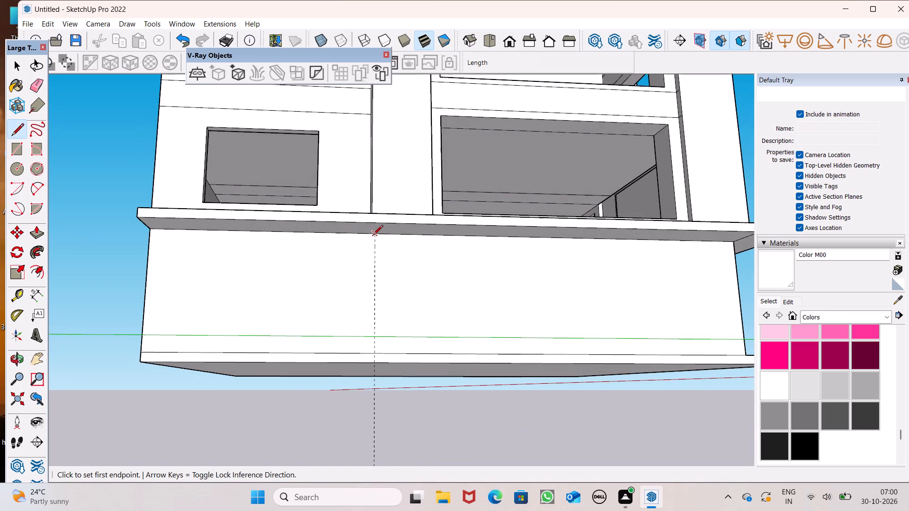
pyautogui.click(373, 233)
pyautogui.moveTo(392, 341); pyautogui.dragTo(410, 397, button='middle')
pyautogui.scroll(-2, 399, 338)
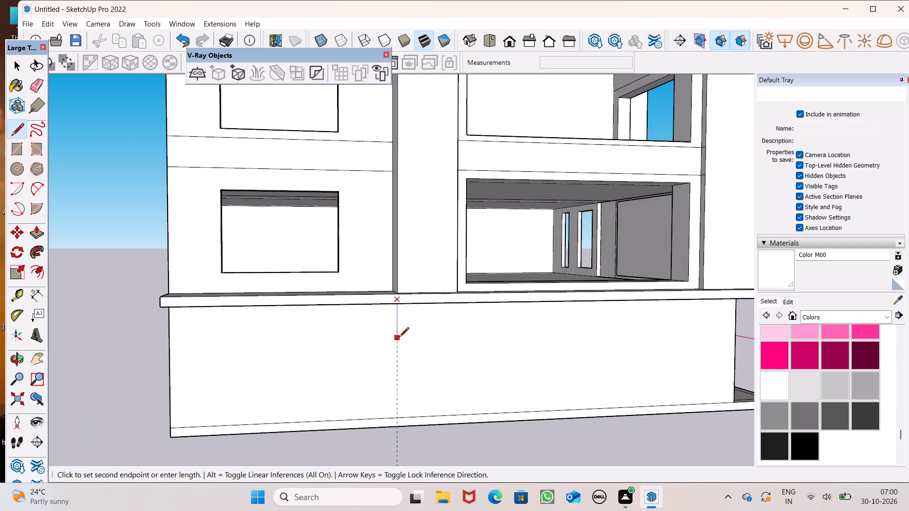
pyautogui.scroll(-3, 399, 338)
pyautogui.scroll(6, 388, 422)
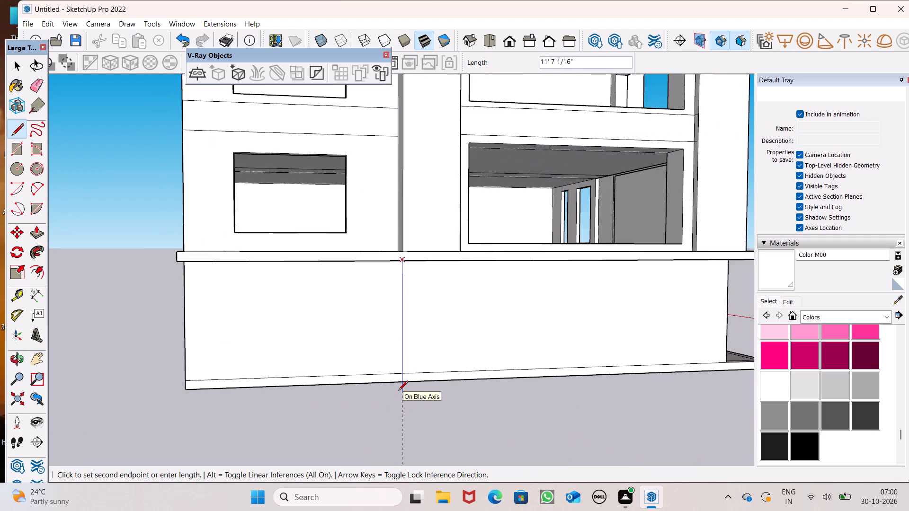
pyautogui.scroll(2, 398, 391)
pyautogui.click(406, 367)
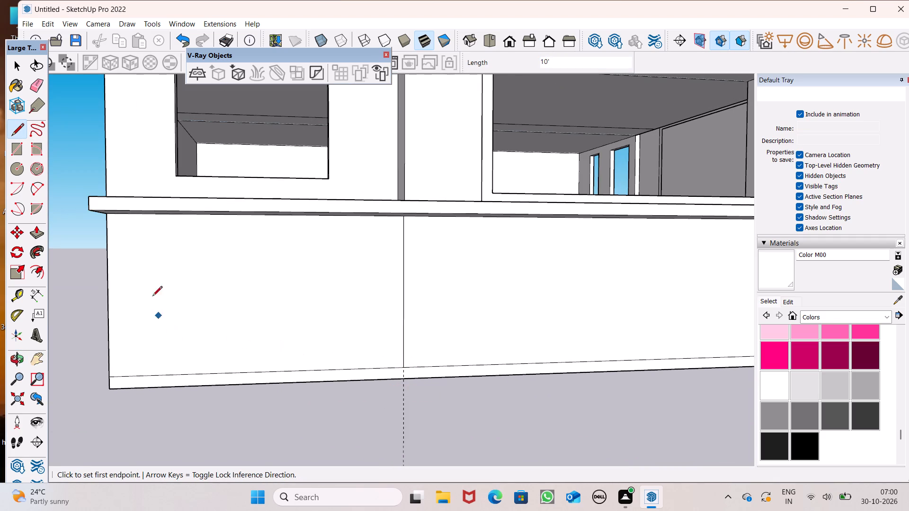
# Erase the vertical guide on the lowest storey's front wall.
pyautogui.moveTo(32, 80); pyautogui.dragTo(38, 83)
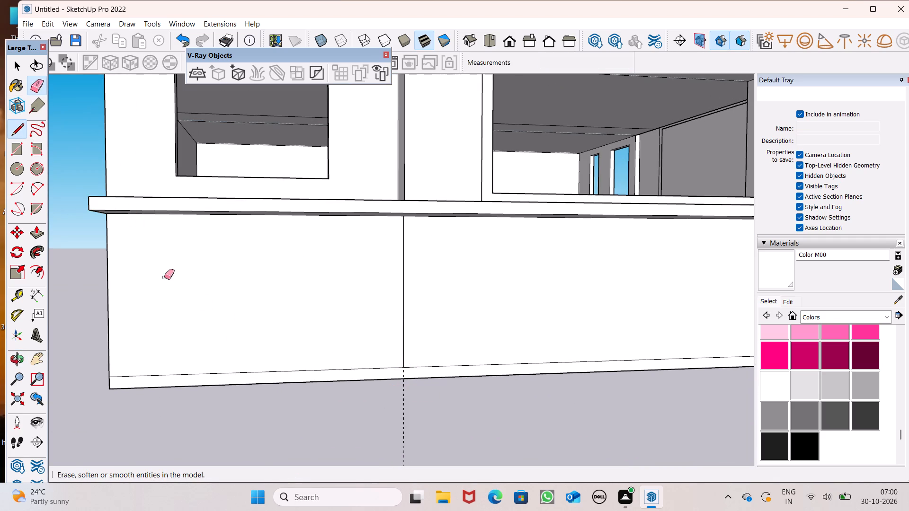
pyautogui.moveTo(408, 427); pyautogui.dragTo(406, 421)
pyautogui.moveTo(406, 420); pyautogui.dragTo(398, 402)
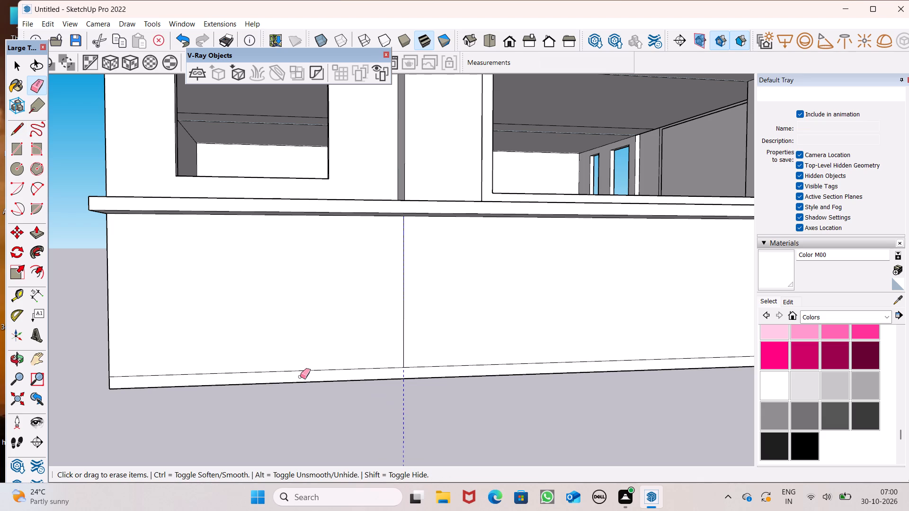
# Pull the base strip's front face outward into a slab along the front wall, pushing its edge back 2' 7 3/4".
pyautogui.scroll(-6, 288, 337)
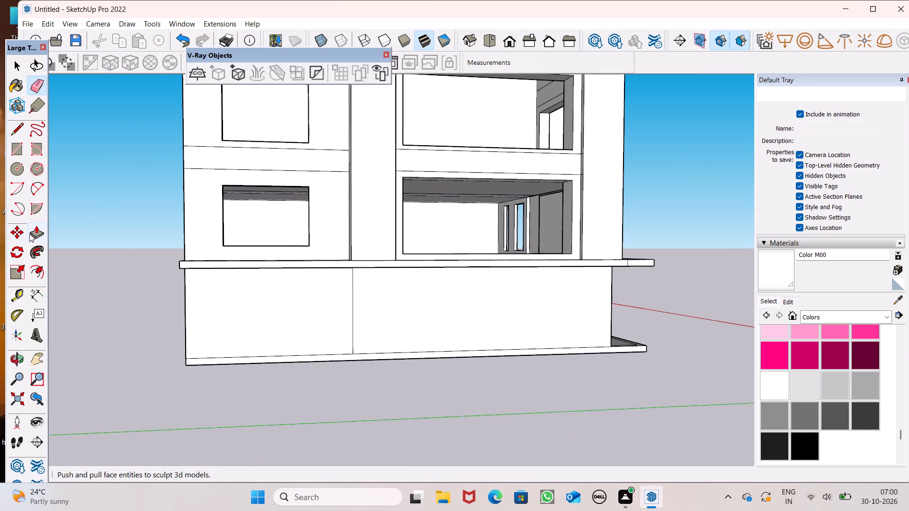
pyautogui.moveTo(30, 233); pyautogui.dragTo(36, 233)
pyautogui.moveTo(214, 361); pyautogui.dragTo(187, 381)
pyautogui.moveTo(199, 394); pyautogui.dragTo(208, 386)
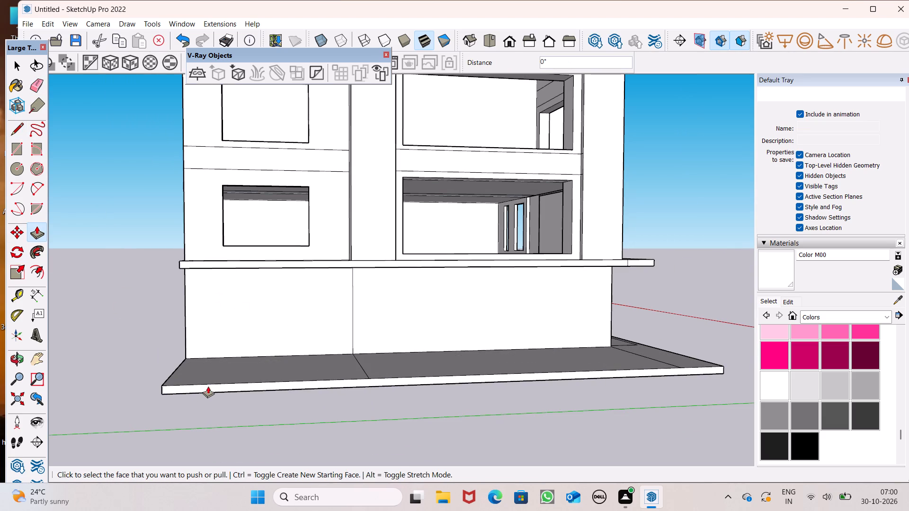
pyautogui.moveTo(208, 386); pyautogui.dragTo(209, 385)
pyautogui.moveTo(193, 392); pyautogui.dragTo(206, 390)
pyautogui.scroll(-2, 202, 392)
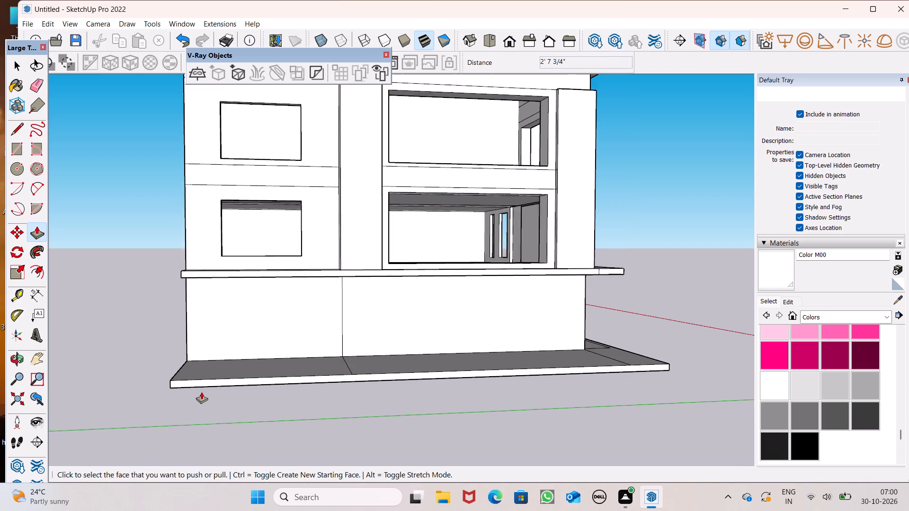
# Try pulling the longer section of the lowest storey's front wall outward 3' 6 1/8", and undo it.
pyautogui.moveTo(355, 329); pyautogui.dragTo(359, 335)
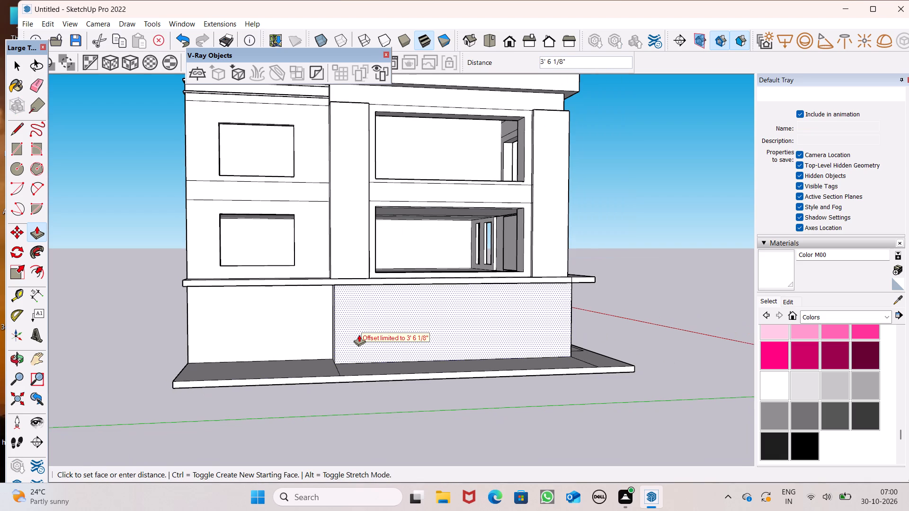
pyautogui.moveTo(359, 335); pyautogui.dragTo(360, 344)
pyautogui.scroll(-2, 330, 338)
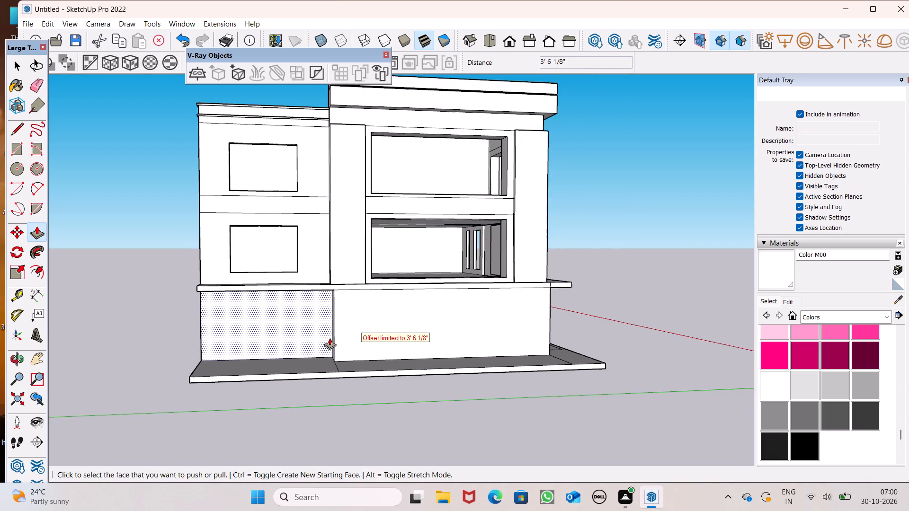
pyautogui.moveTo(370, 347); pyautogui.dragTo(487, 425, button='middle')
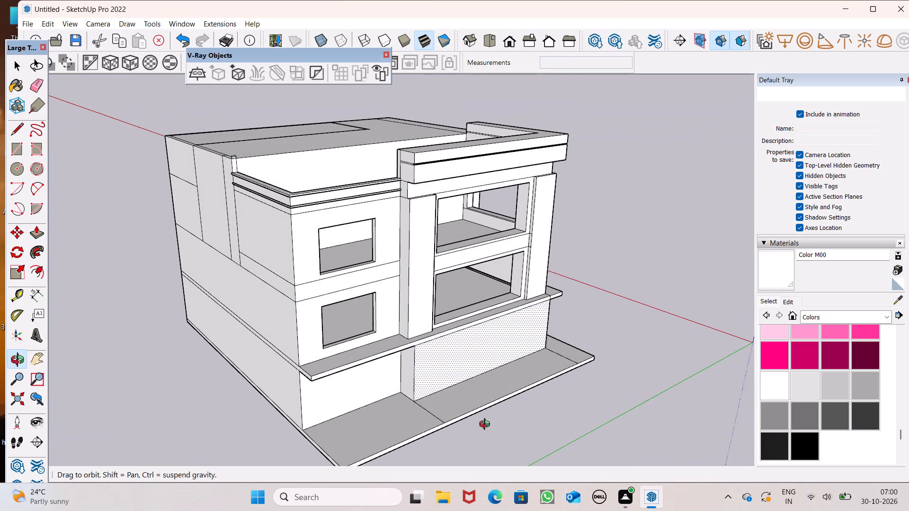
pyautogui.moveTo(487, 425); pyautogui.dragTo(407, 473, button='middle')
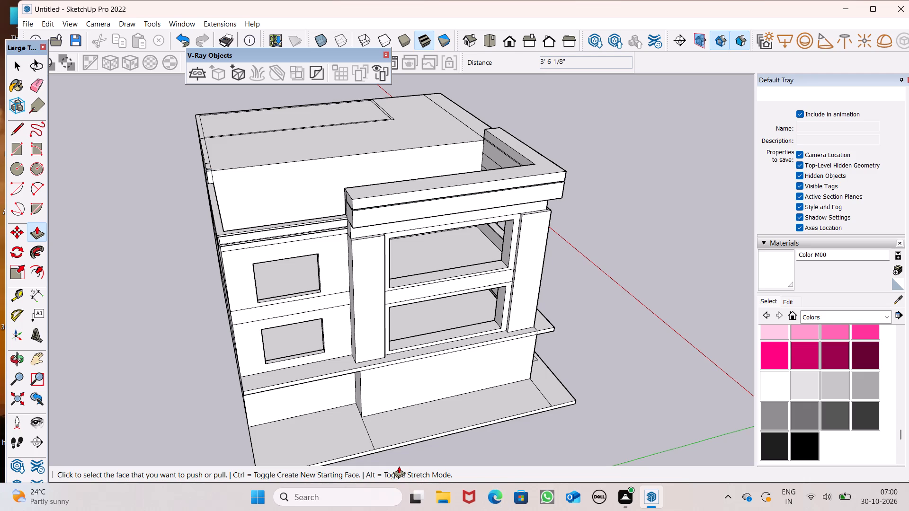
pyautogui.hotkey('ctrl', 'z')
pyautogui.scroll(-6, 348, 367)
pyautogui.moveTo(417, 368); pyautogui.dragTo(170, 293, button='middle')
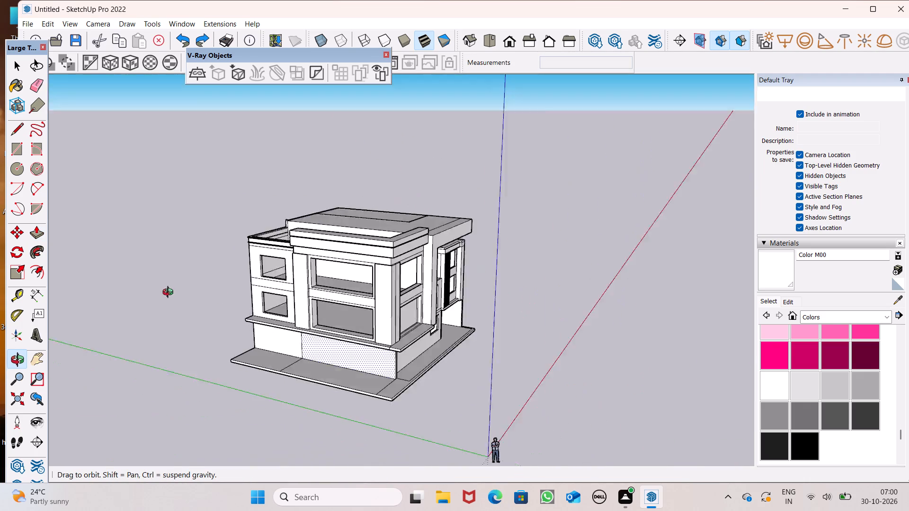
# Pull the longer section of the lowest storey's front wall outward 1' 9 15/16".
pyautogui.moveTo(170, 293); pyautogui.dragTo(65, 268, button='middle')
pyautogui.scroll(-2, 184, 264)
pyautogui.moveTo(321, 310); pyautogui.dragTo(267, 335, button='middle')
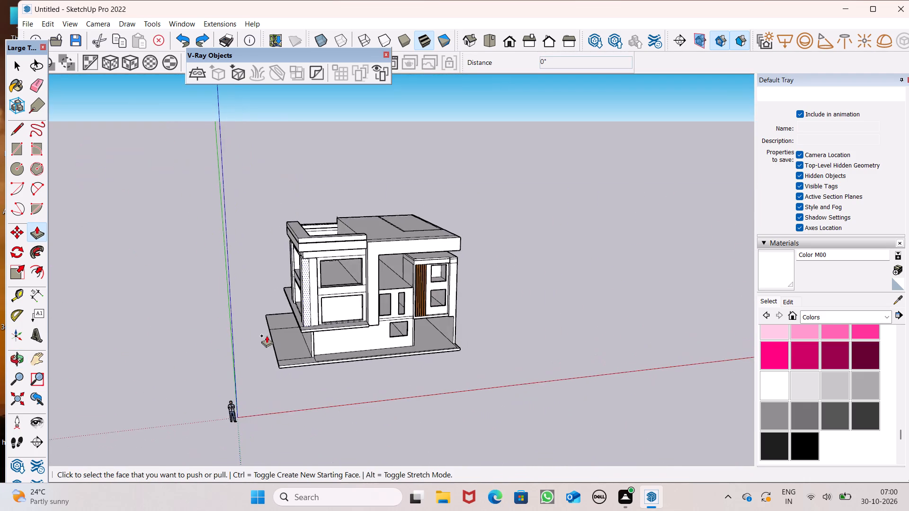
pyautogui.moveTo(267, 335); pyautogui.dragTo(267, 335, button='middle')
pyautogui.scroll(14, 298, 363)
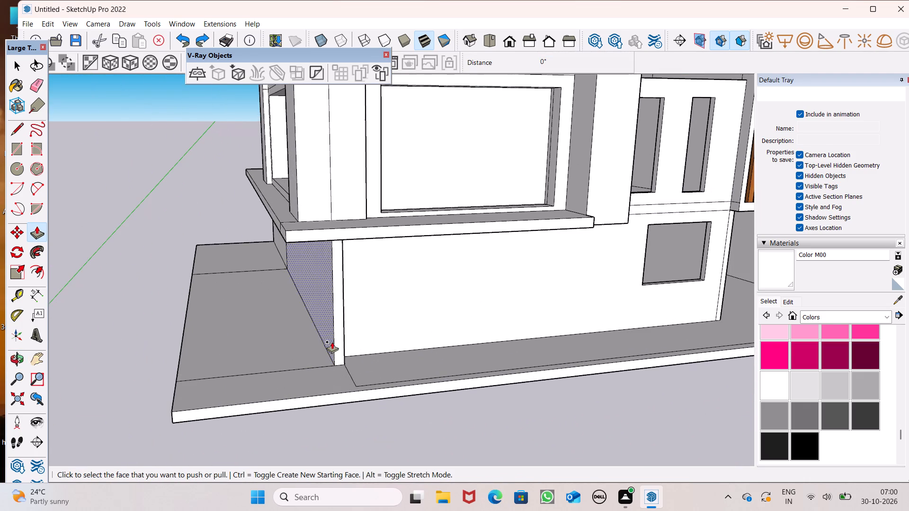
pyautogui.moveTo(330, 348); pyautogui.dragTo(319, 358)
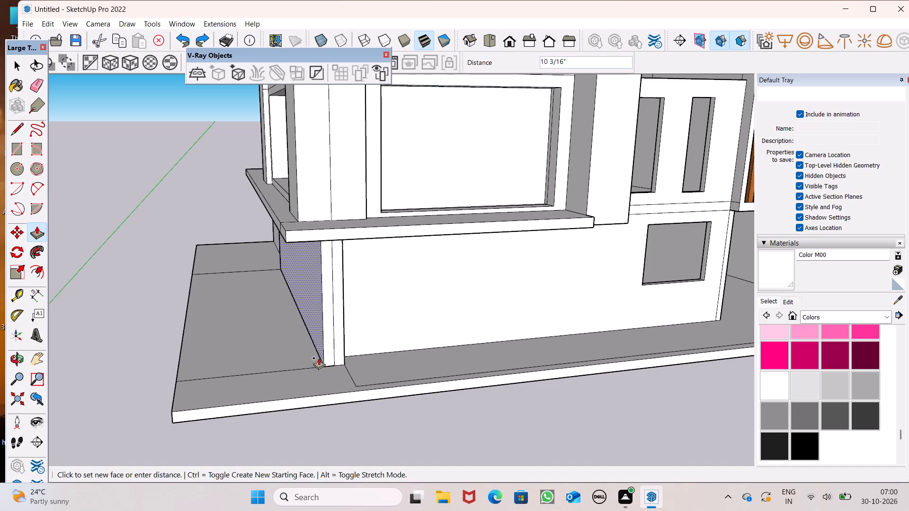
pyautogui.moveTo(319, 358); pyautogui.dragTo(307, 364)
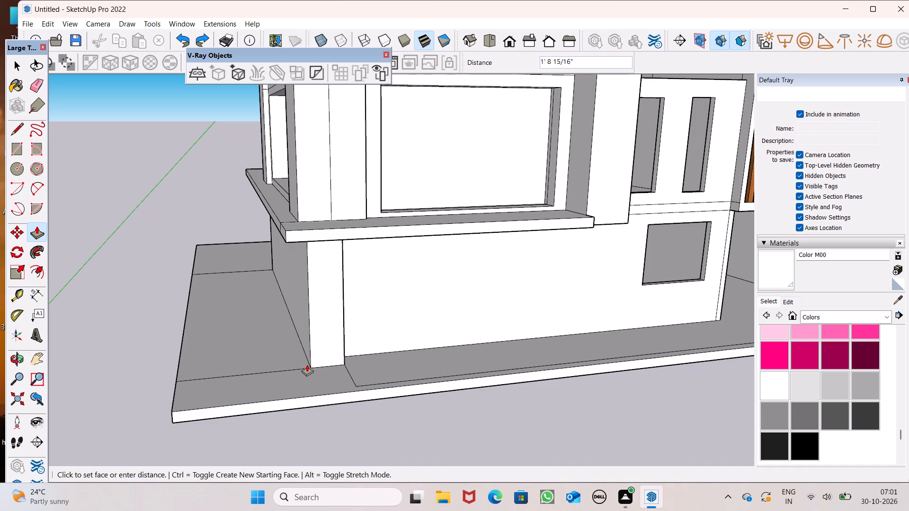
pyautogui.moveTo(307, 364); pyautogui.dragTo(307, 365)
# Examine the extended lowest-storey wall, the ledge above it and the base slab from several sides.
pyautogui.scroll(-3, 277, 360)
pyautogui.moveTo(237, 361); pyautogui.dragTo(312, 366, button='middle')
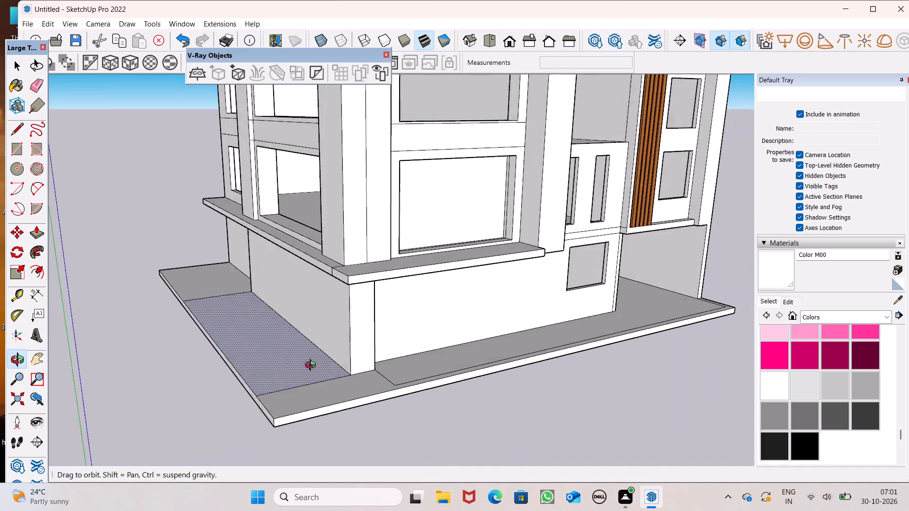
pyautogui.moveTo(312, 366); pyautogui.dragTo(728, 347, button='middle')
pyautogui.scroll(-4, 508, 332)
pyautogui.moveTo(508, 328); pyautogui.dragTo(506, 328, button='middle')
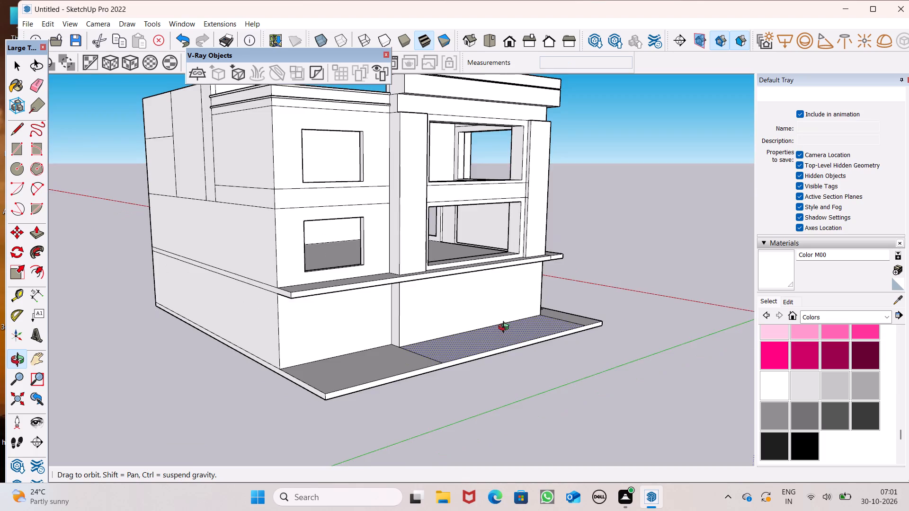
pyautogui.moveTo(506, 328); pyautogui.dragTo(163, 370, button='middle')
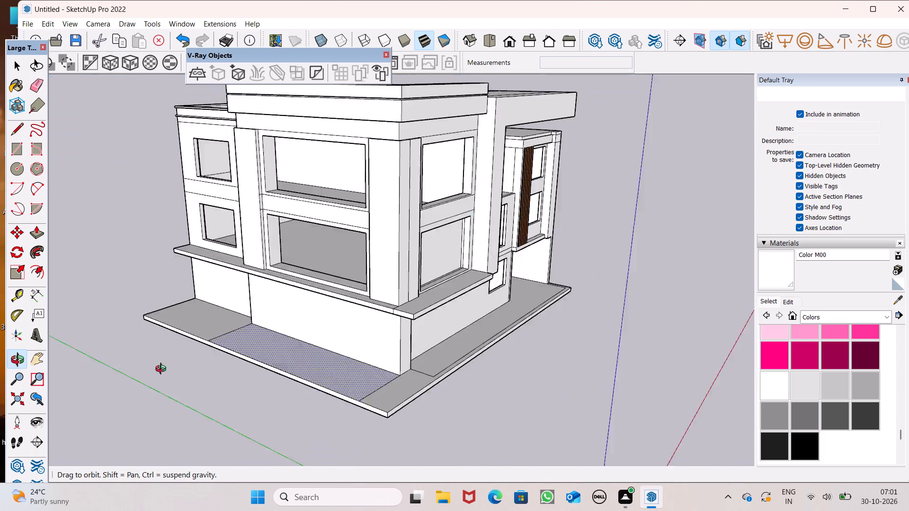
pyautogui.moveTo(163, 370); pyautogui.dragTo(0, 402, button='middle')
pyautogui.scroll(1, 265, 387)
pyautogui.moveTo(260, 366); pyautogui.dragTo(230, 291, button='middle')
pyautogui.scroll(1, 230, 291)
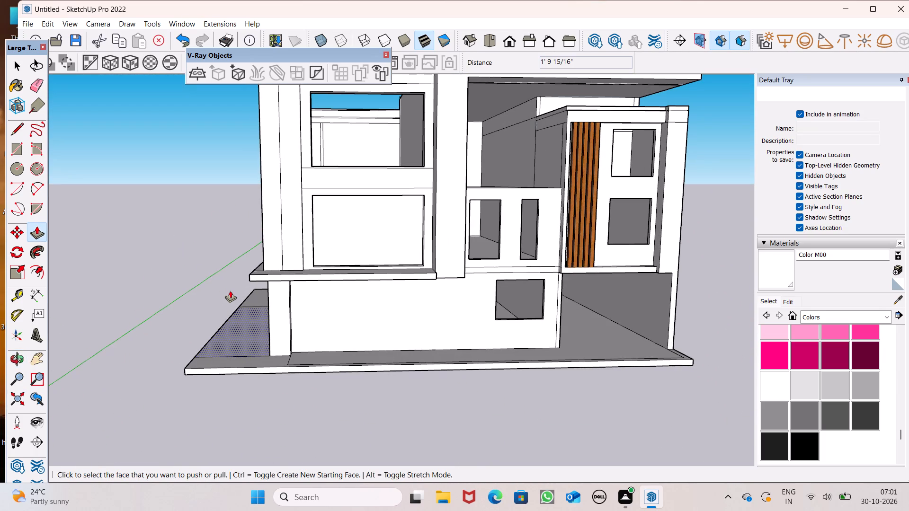
pyautogui.scroll(-2, 274, 303)
pyautogui.scroll(1, 348, 284)
pyautogui.moveTo(347, 288); pyautogui.dragTo(393, 412, button='middle')
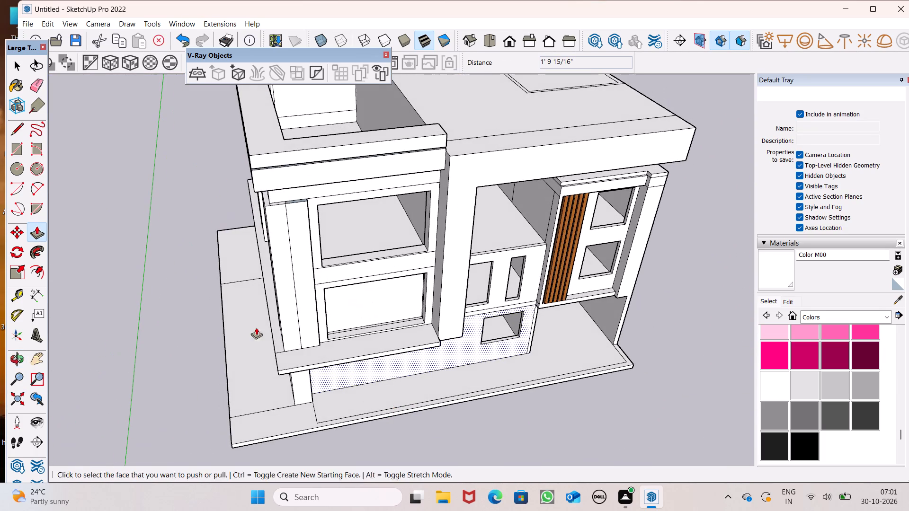
# Erase the two dividing lines on the corner pillar's top face and the vertical line down its side.
pyautogui.click(43, 92)
pyautogui.scroll(4, 241, 223)
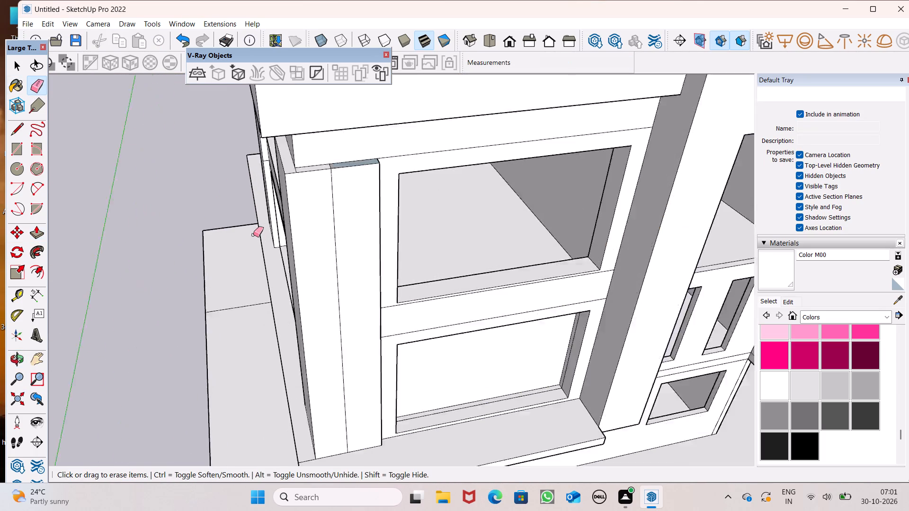
pyautogui.scroll(3, 253, 235)
pyautogui.scroll(-6, 404, 235)
pyautogui.moveTo(439, 220); pyautogui.dragTo(426, 303, button='middle')
pyautogui.scroll(5, 428, 304)
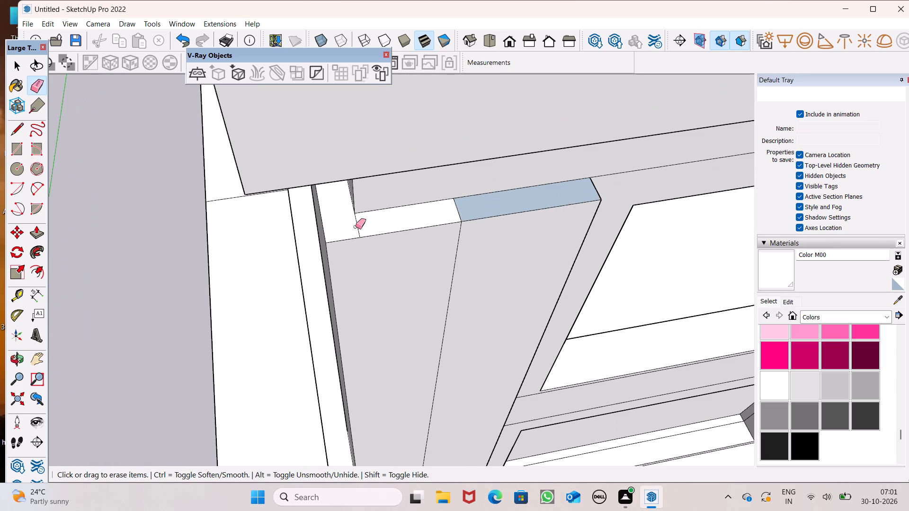
pyautogui.click(356, 226)
pyautogui.click(456, 206)
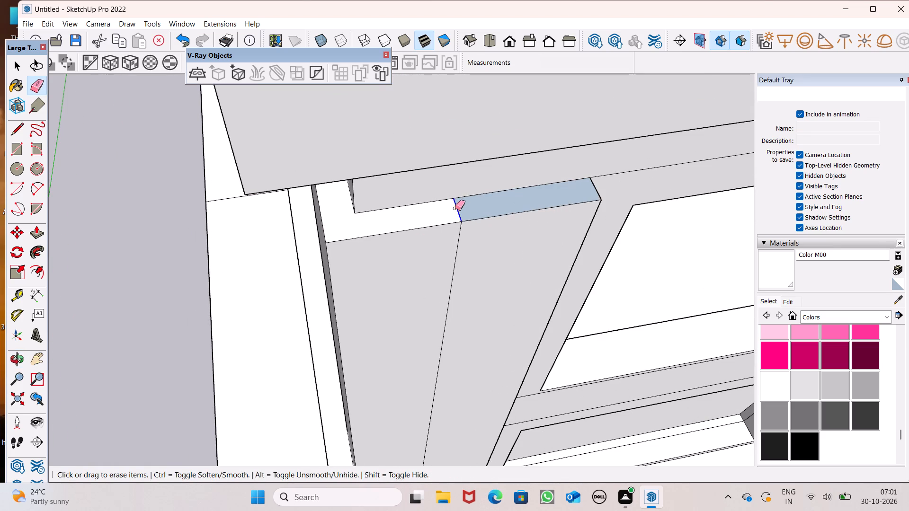
pyautogui.moveTo(463, 243); pyautogui.dragTo(458, 247)
# Erase the two short band lines crossing the corner pillar's narrow side face beside the windows.
pyautogui.scroll(-6, 455, 246)
pyautogui.moveTo(530, 216); pyautogui.dragTo(908, 86, button='middle')
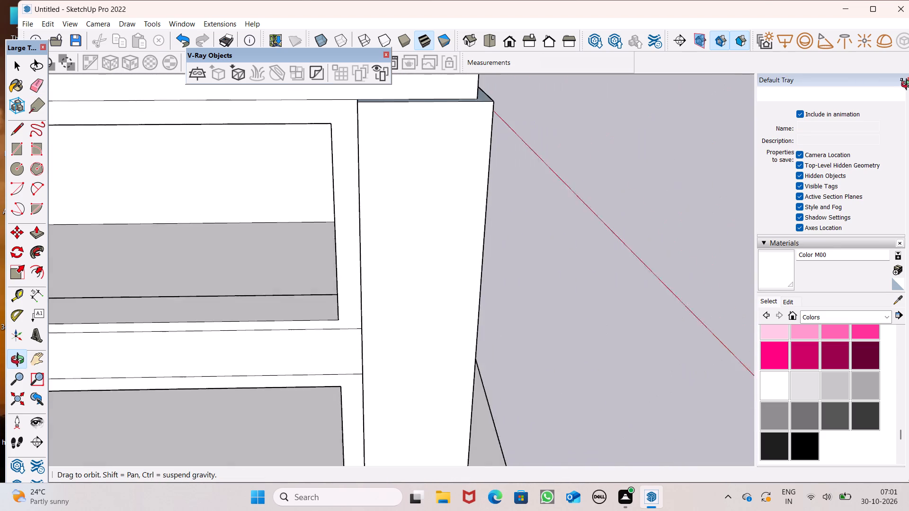
pyautogui.moveTo(908, 86); pyautogui.dragTo(908, 88, button='middle')
pyautogui.moveTo(270, 315); pyautogui.dragTo(384, 322, button='middle')
pyautogui.scroll(4, 489, 386)
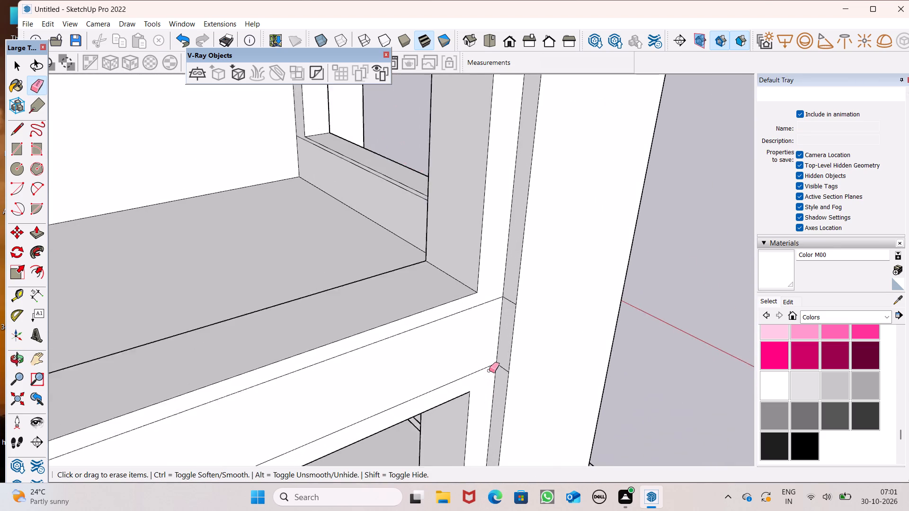
pyautogui.scroll(2, 489, 370)
pyautogui.click(516, 282)
pyautogui.scroll(-6, 512, 272)
pyautogui.scroll(3, 509, 350)
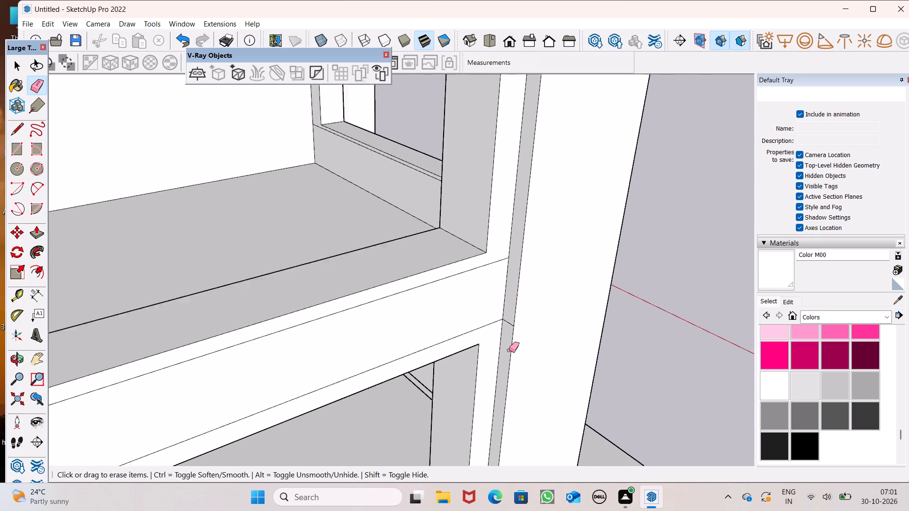
pyautogui.scroll(3, 509, 350)
pyautogui.click(505, 307)
# Erase the leftover seam lines on the front, top and underside of the projecting ledge near its corner.
pyautogui.scroll(-7, 487, 193)
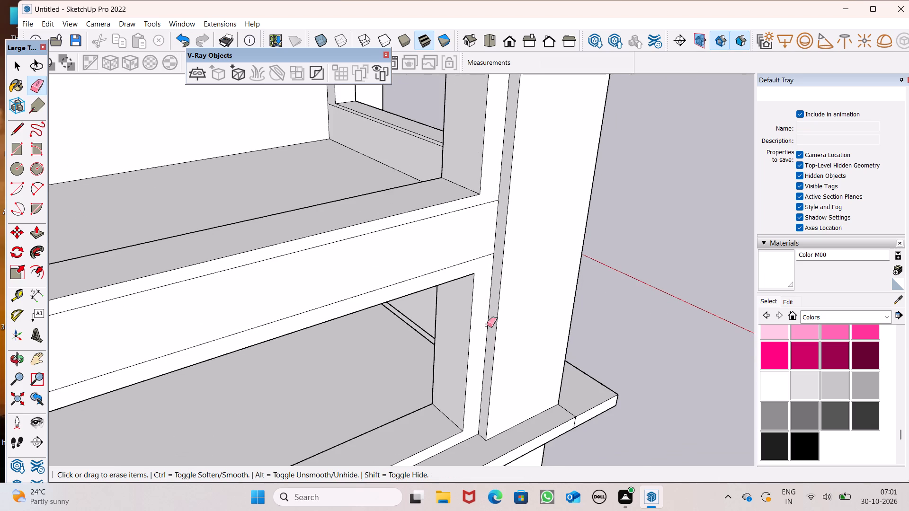
pyautogui.scroll(-5, 481, 273)
pyautogui.scroll(13, 530, 384)
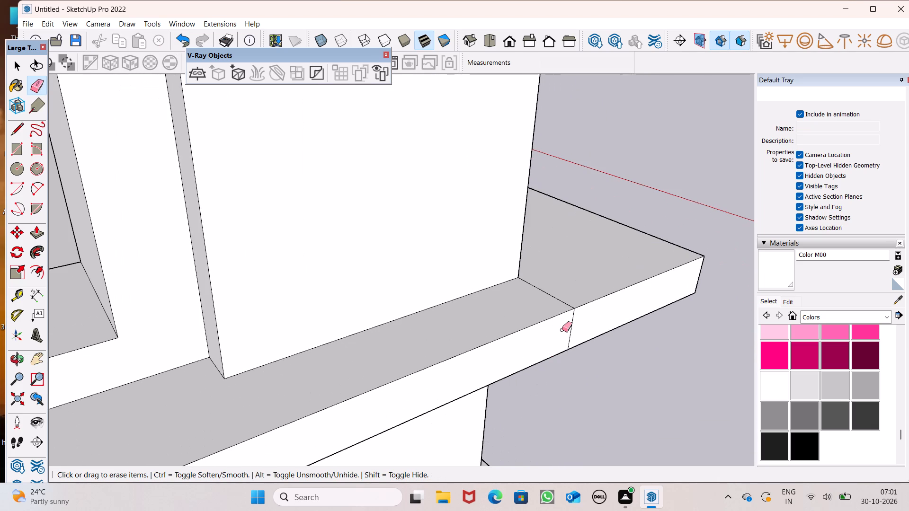
pyautogui.moveTo(562, 330); pyautogui.dragTo(580, 320)
pyautogui.moveTo(553, 295); pyautogui.dragTo(550, 300)
pyautogui.scroll(-6, 544, 300)
pyautogui.moveTo(502, 271); pyautogui.dragTo(354, 138, button='middle')
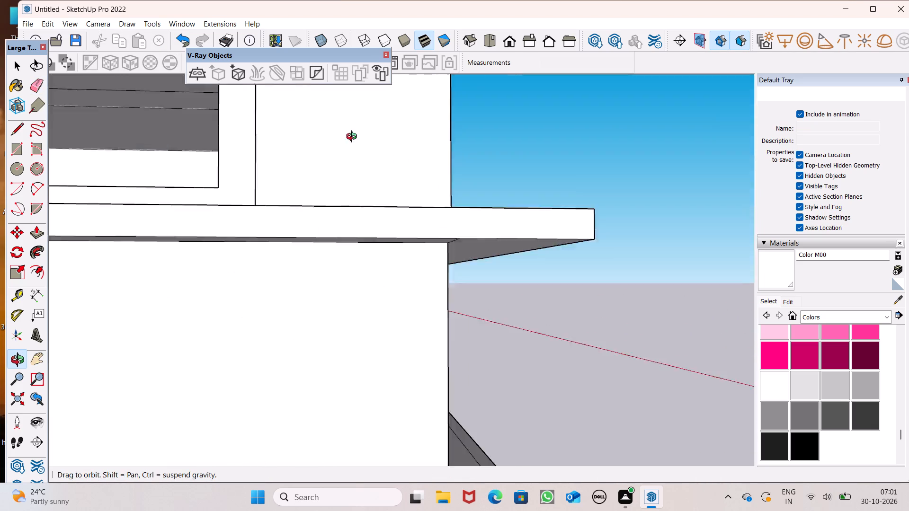
pyautogui.moveTo(354, 138); pyautogui.dragTo(165, 69, button='middle')
pyautogui.scroll(2, 263, 192)
pyautogui.moveTo(271, 189); pyautogui.dragTo(280, 183)
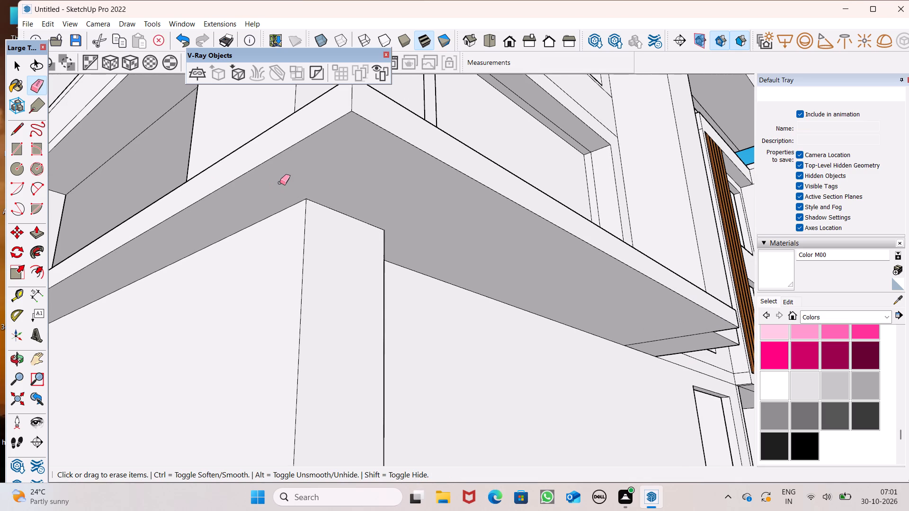
# Erase the seam on the ledge's underside where it meets the bottom of the tall pier.
pyautogui.scroll(-7, 280, 183)
pyautogui.moveTo(435, 214); pyautogui.dragTo(199, 214, button='middle')
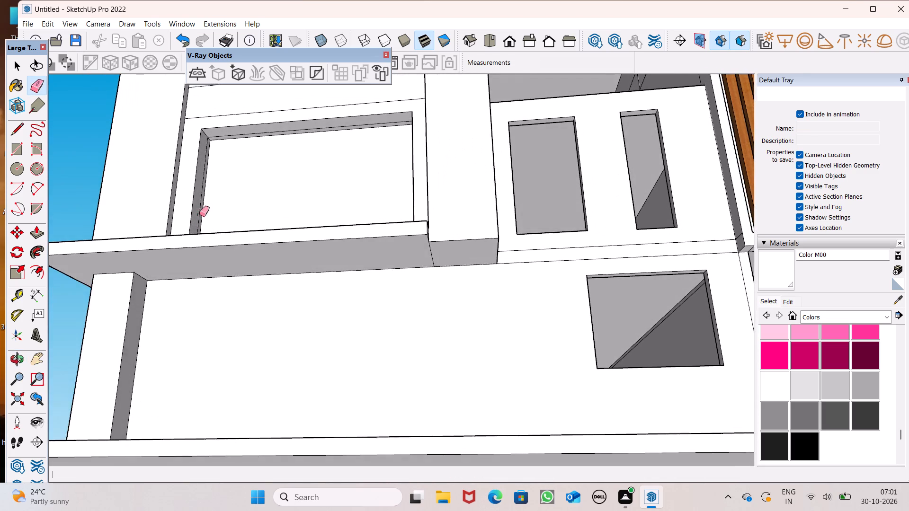
pyautogui.moveTo(199, 214); pyautogui.dragTo(200, 214, button='middle')
pyautogui.scroll(5, 428, 257)
pyautogui.click(440, 252)
pyautogui.moveTo(440, 252); pyautogui.dragTo(431, 257)
pyautogui.scroll(1, 446, 252)
pyautogui.moveTo(446, 252); pyautogui.dragTo(439, 259, button='middle')
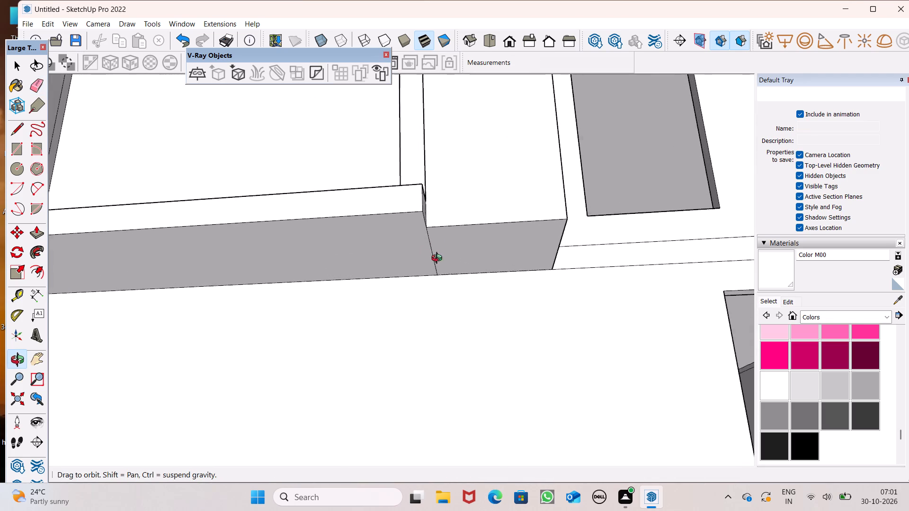
pyautogui.moveTo(439, 259); pyautogui.dragTo(395, 246, button='middle')
pyautogui.moveTo(407, 245); pyautogui.dragTo(422, 236)
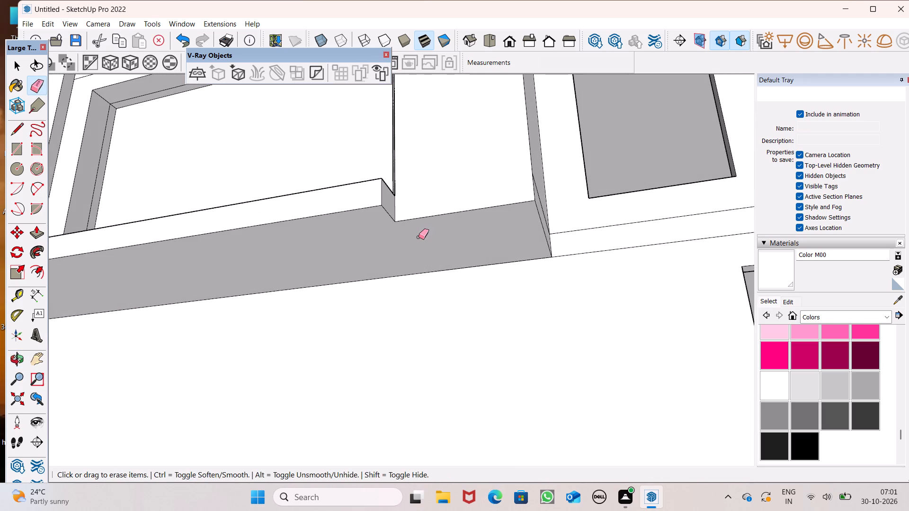
# Erase the two horizontal lines below the narrow windows and the leftover line on the tall pier's side near its base.
pyautogui.scroll(-5, 419, 237)
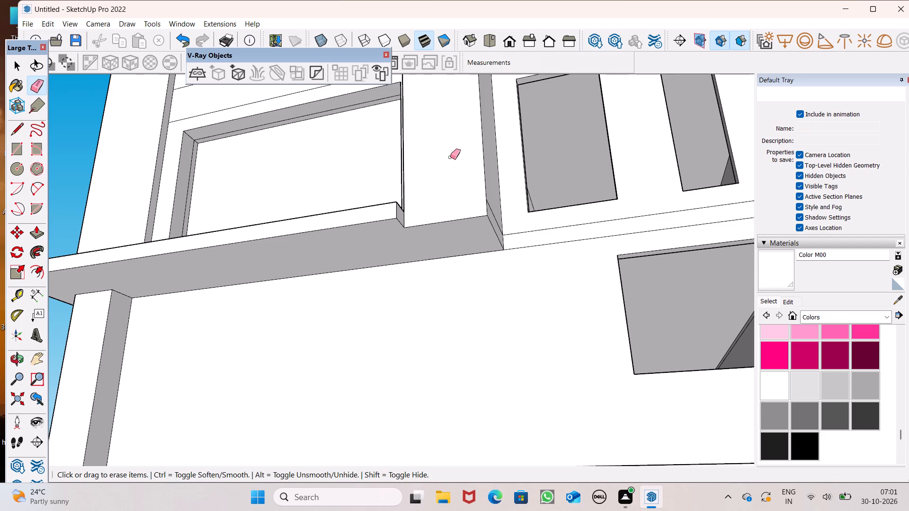
pyautogui.scroll(-3, 447, 157)
pyautogui.scroll(-3, 433, 214)
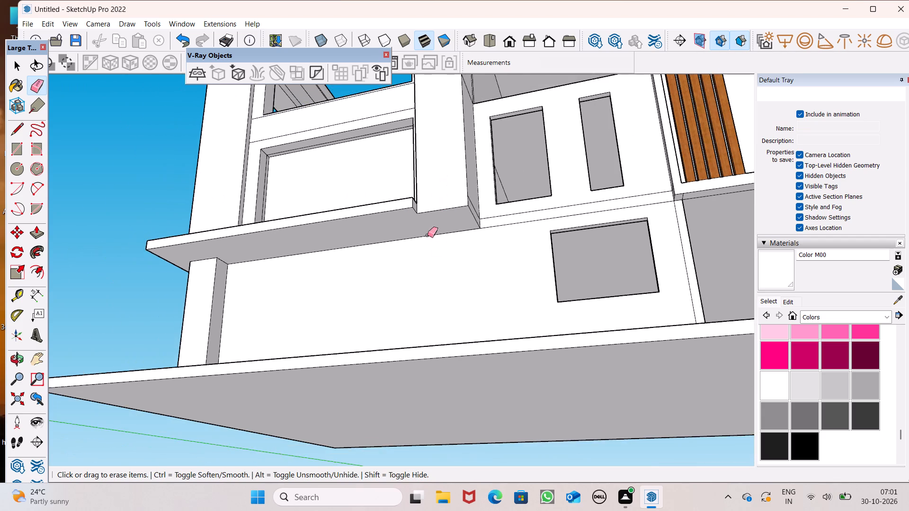
pyautogui.moveTo(437, 264); pyautogui.dragTo(442, 398, button='middle')
pyautogui.scroll(-4, 370, 288)
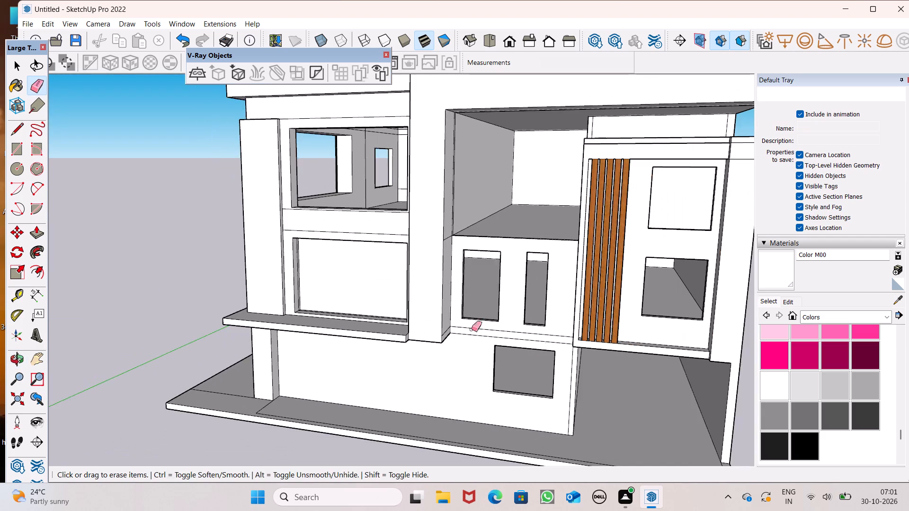
pyautogui.scroll(6, 562, 357)
pyautogui.scroll(5, 401, 306)
pyautogui.moveTo(394, 278); pyautogui.dragTo(395, 295)
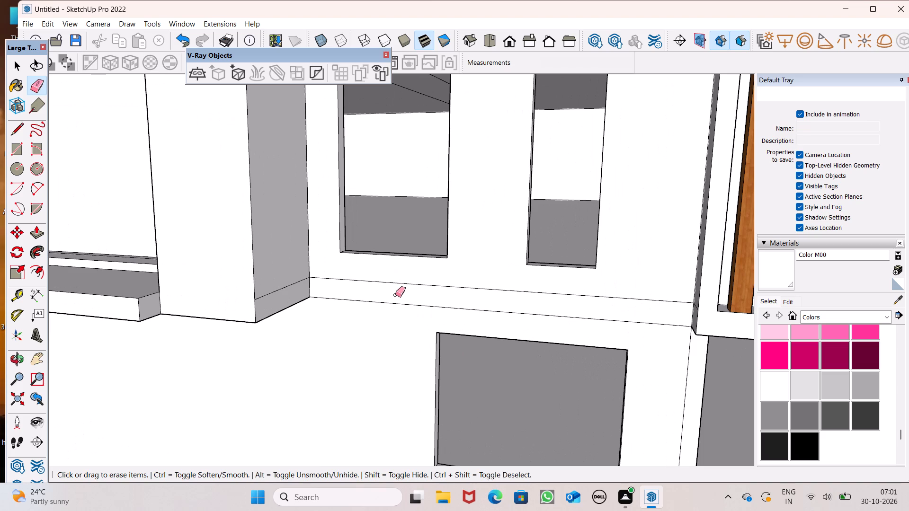
pyautogui.moveTo(395, 295); pyautogui.dragTo(398, 306)
pyautogui.moveTo(393, 301); pyautogui.dragTo(324, 321, button='middle')
pyautogui.scroll(1, 320, 318)
pyautogui.moveTo(290, 278); pyautogui.dragTo(289, 269)
# Examine the facade and roof from different heights for remaining stray lines.
pyautogui.scroll(-4, 289, 269)
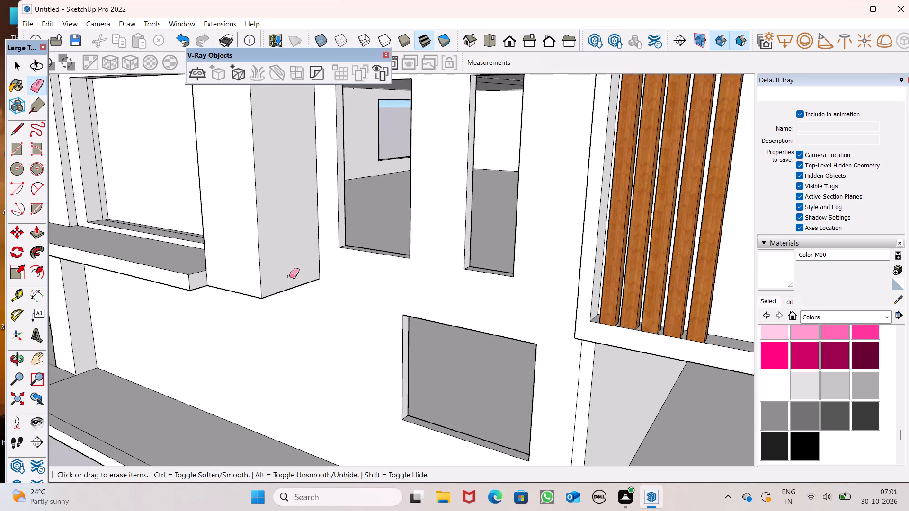
pyautogui.moveTo(287, 289); pyautogui.dragTo(380, 313, button='middle')
pyautogui.scroll(-5, 333, 352)
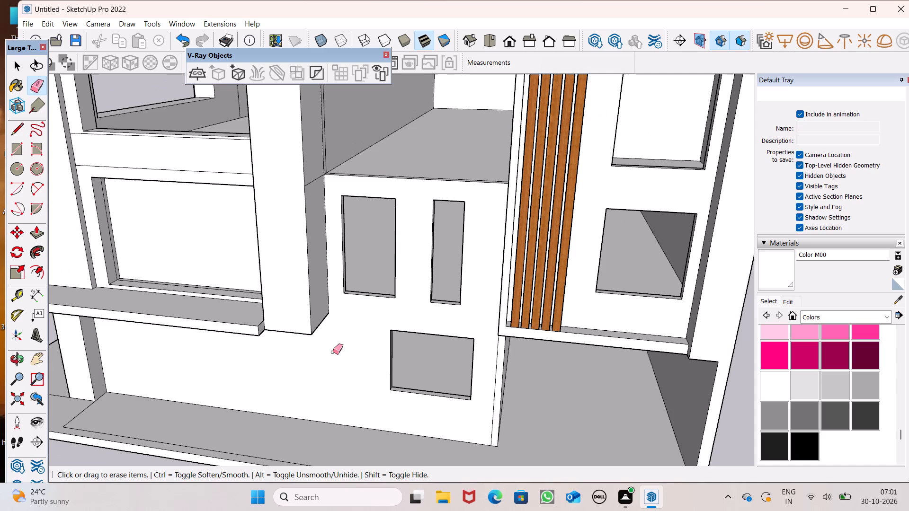
pyautogui.scroll(-7, 330, 346)
pyautogui.moveTo(338, 288); pyautogui.dragTo(343, 252, button='middle')
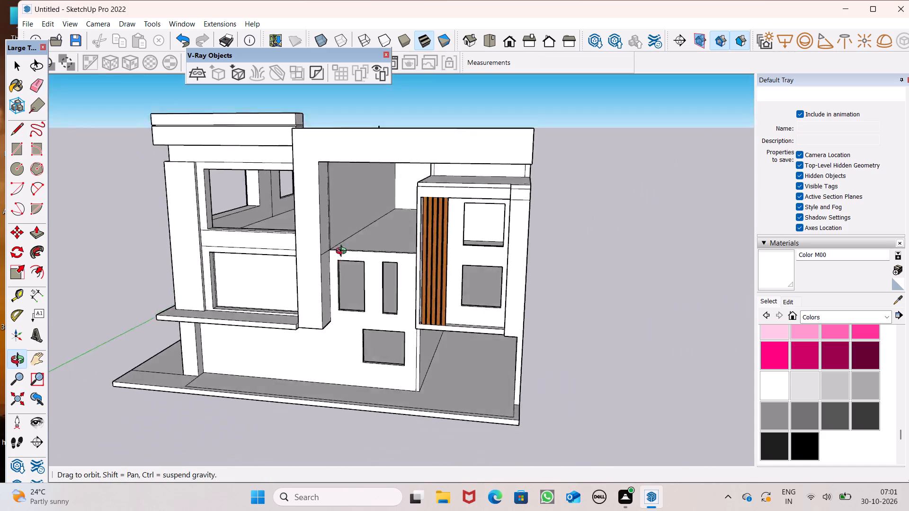
pyautogui.moveTo(343, 252); pyautogui.dragTo(373, 162, button='middle')
pyautogui.middleClick(373, 162)
pyautogui.moveTo(373, 177); pyautogui.dragTo(353, 276, button='middle')
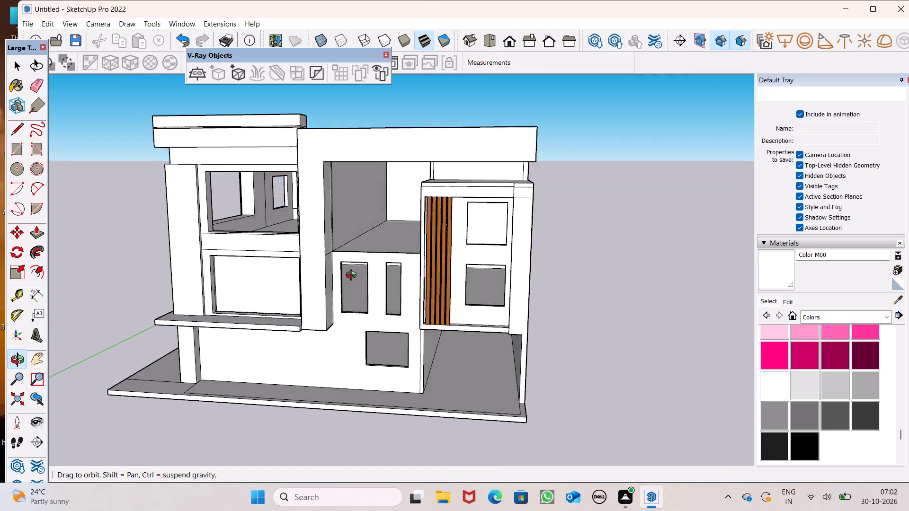
pyautogui.moveTo(353, 276); pyautogui.dragTo(348, 396, button='middle')
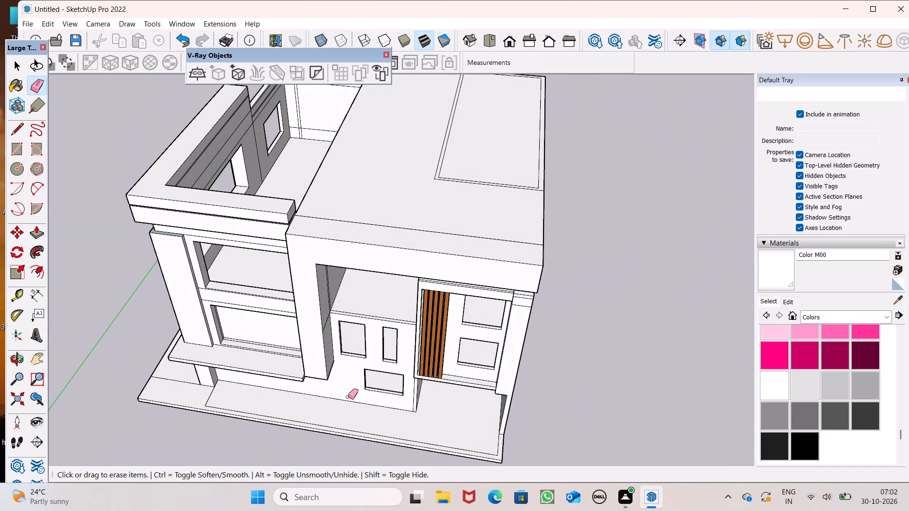
# Erase the vertical dividing lines on the tall pier's inner side face above the narrow windows.
pyautogui.scroll(4, 348, 397)
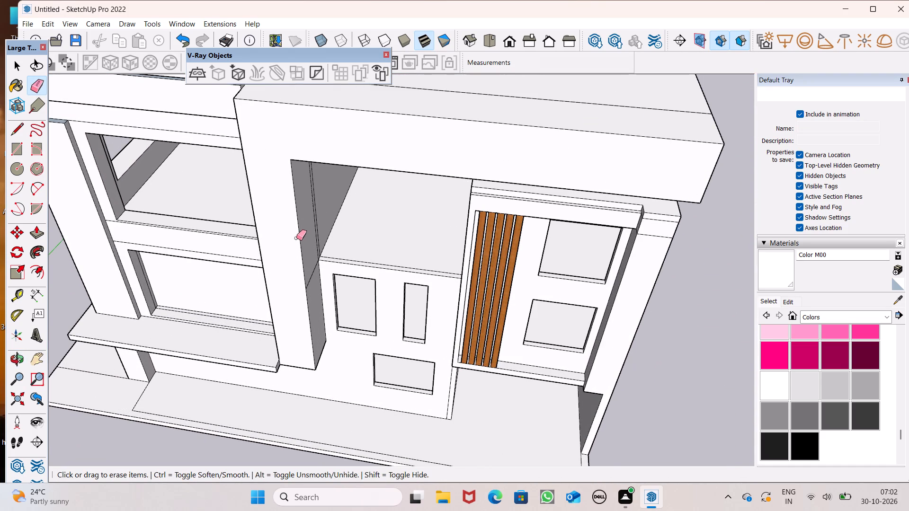
pyautogui.scroll(2, 345, 178)
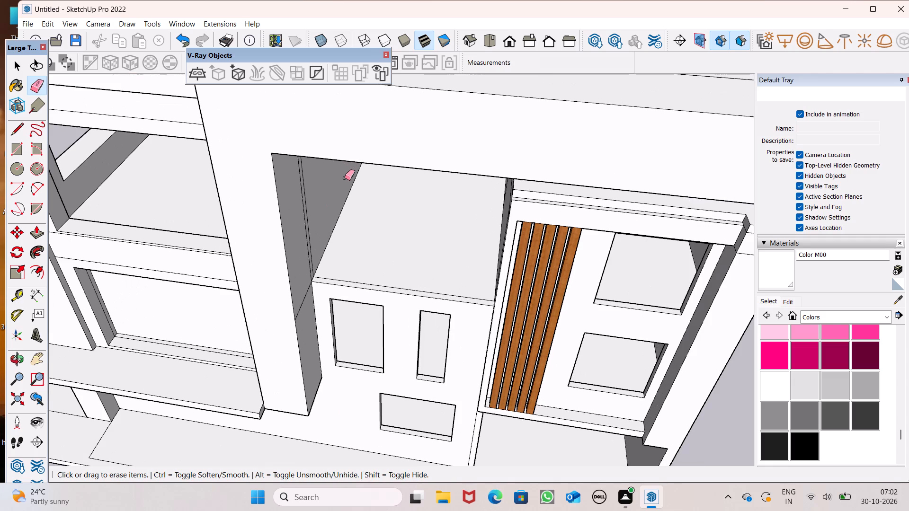
pyautogui.moveTo(306, 229); pyautogui.dragTo(306, 229)
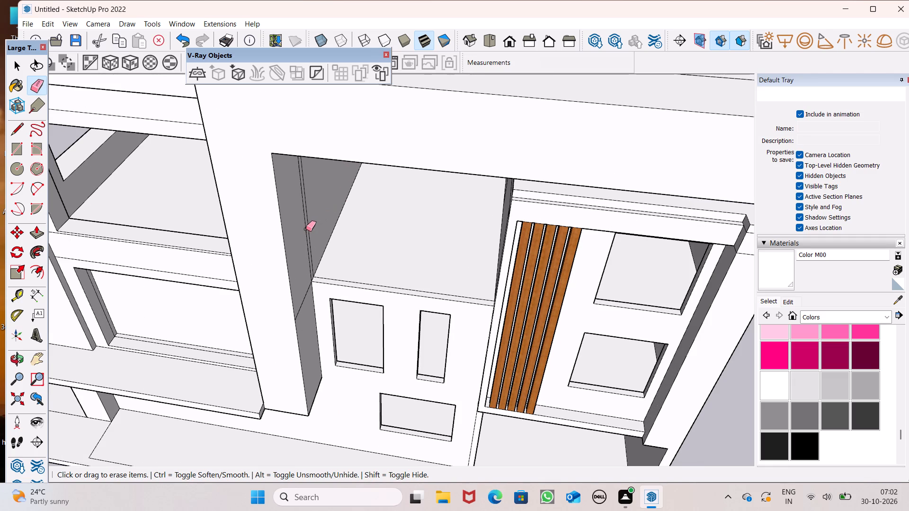
pyautogui.moveTo(306, 229); pyautogui.dragTo(309, 221)
pyautogui.scroll(-1, 312, 264)
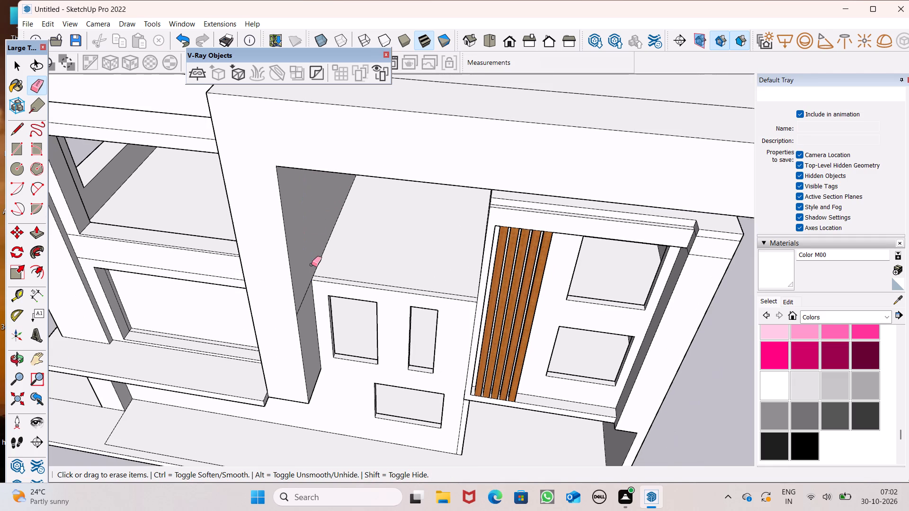
# Push/Pull the lower wall with the two narrow windows forward until it is flush with the tall pier's front face.
pyautogui.scroll(-3, 312, 265)
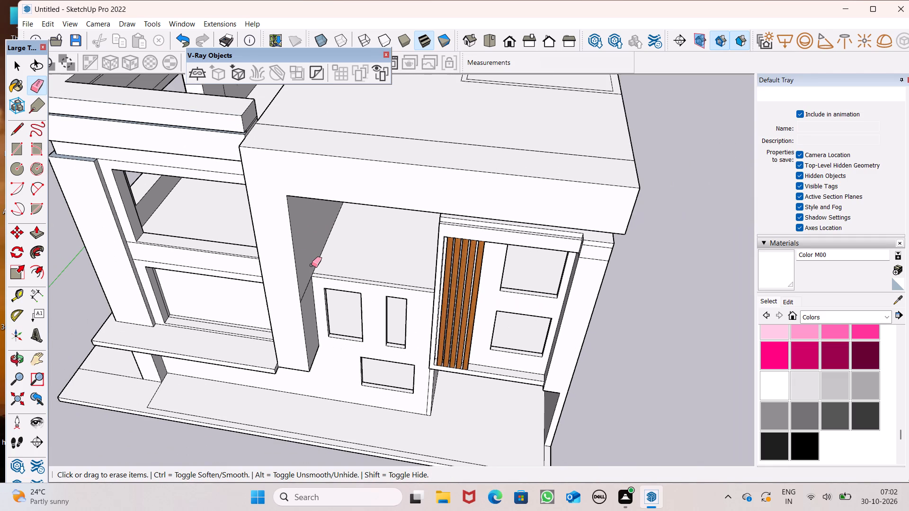
pyautogui.scroll(-4, 304, 274)
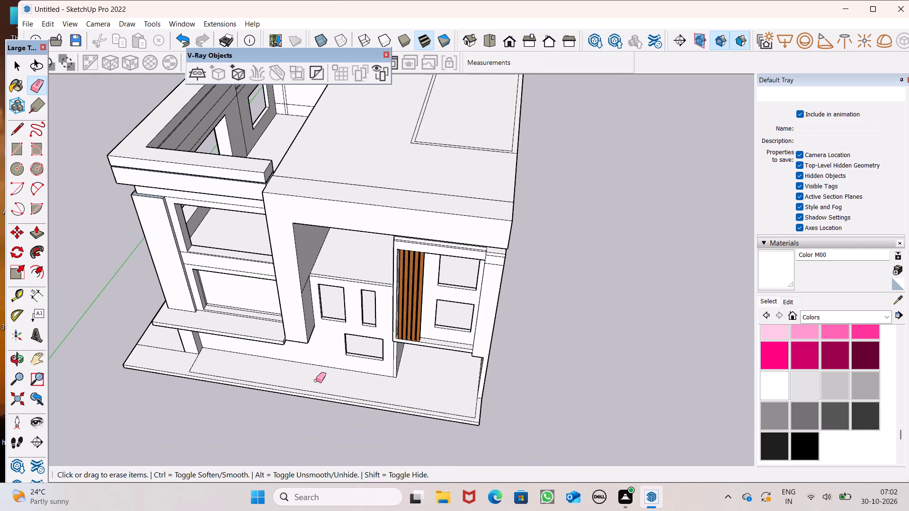
pyautogui.moveTo(313, 381); pyautogui.dragTo(304, 359, button='middle')
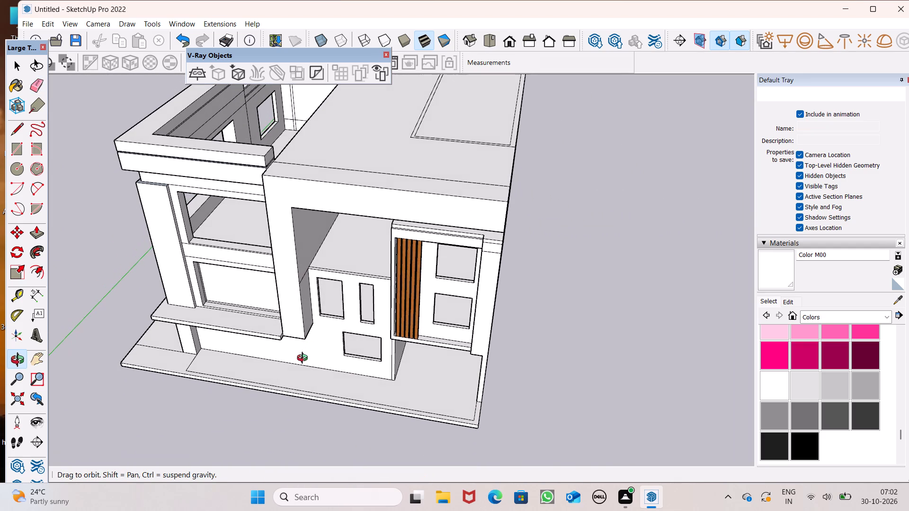
pyautogui.moveTo(304, 359); pyautogui.dragTo(304, 365, button='middle')
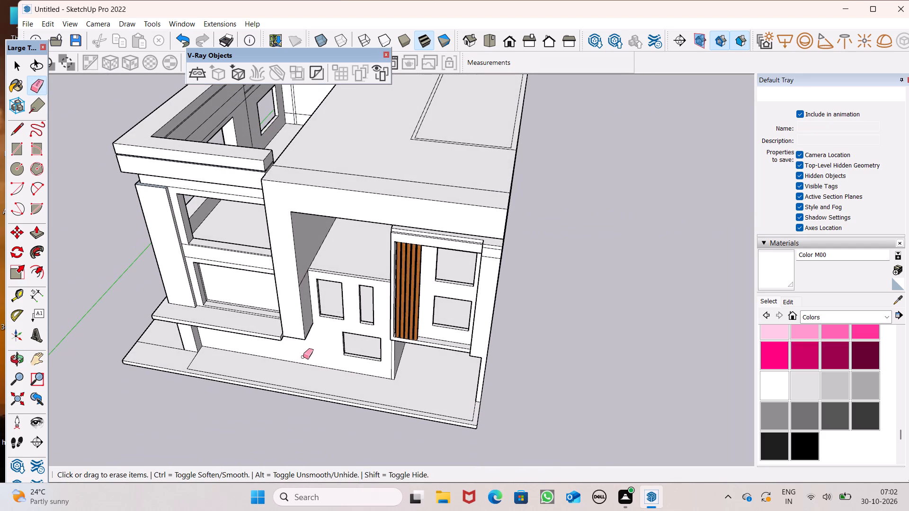
pyautogui.click(33, 227)
pyautogui.scroll(5, 278, 253)
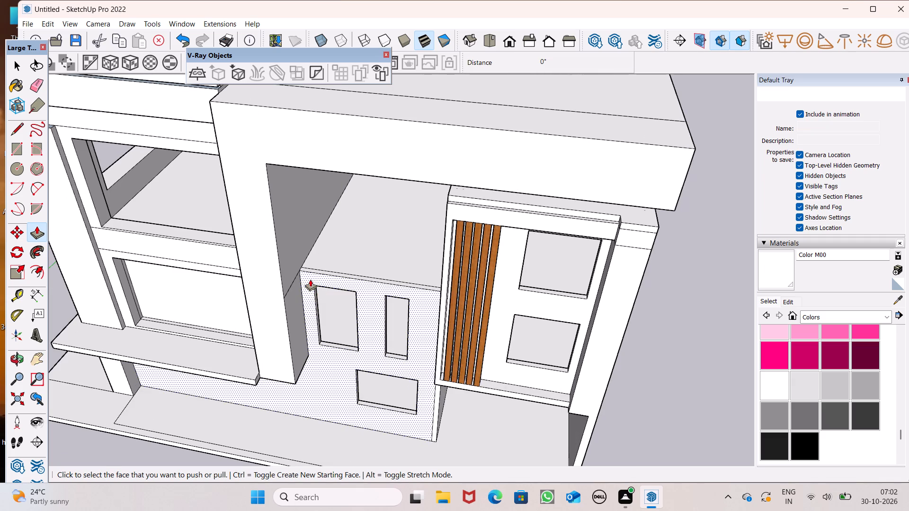
pyautogui.moveTo(310, 279); pyautogui.dragTo(280, 308)
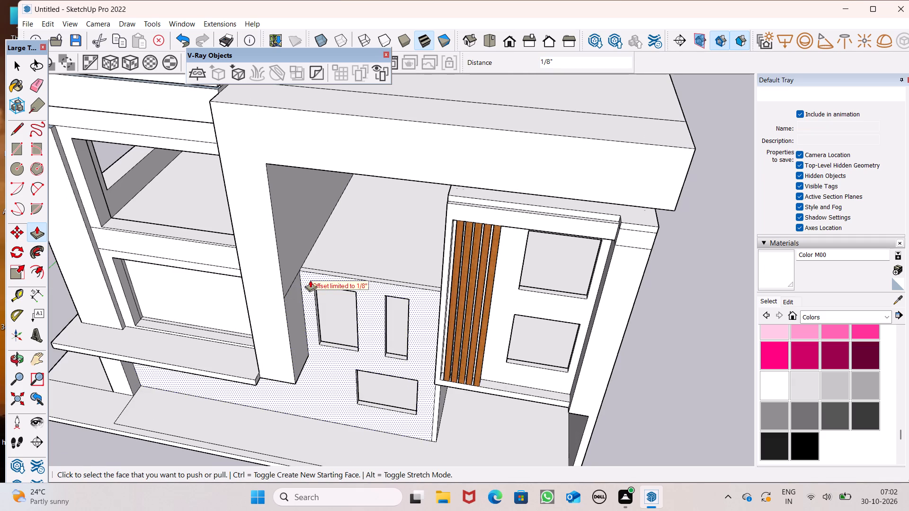
pyautogui.moveTo(306, 278); pyautogui.dragTo(282, 303)
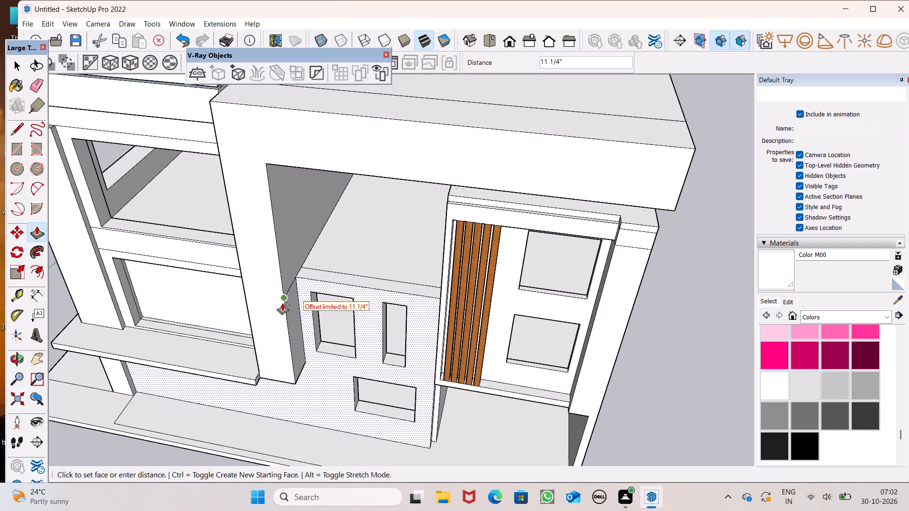
pyautogui.moveTo(282, 303); pyautogui.dragTo(283, 300)
pyautogui.moveTo(303, 284); pyautogui.dragTo(286, 298)
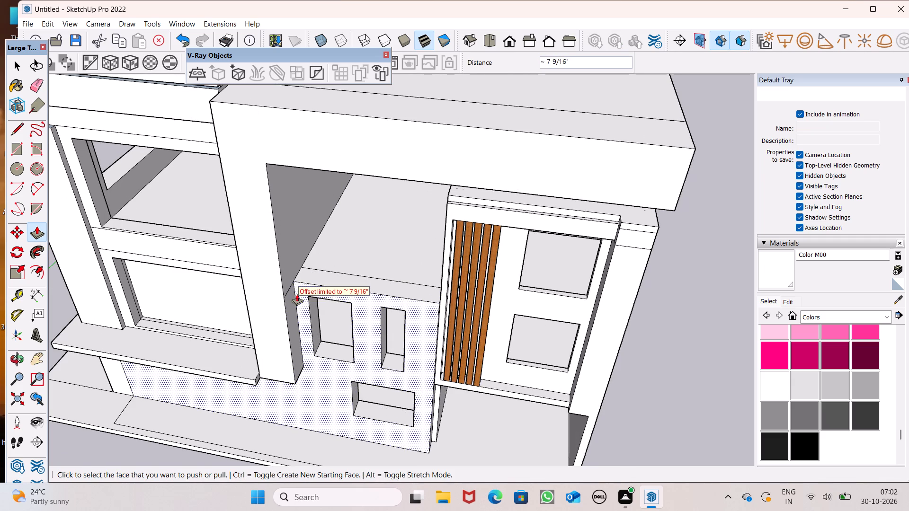
pyautogui.moveTo(298, 287); pyautogui.dragTo(283, 300)
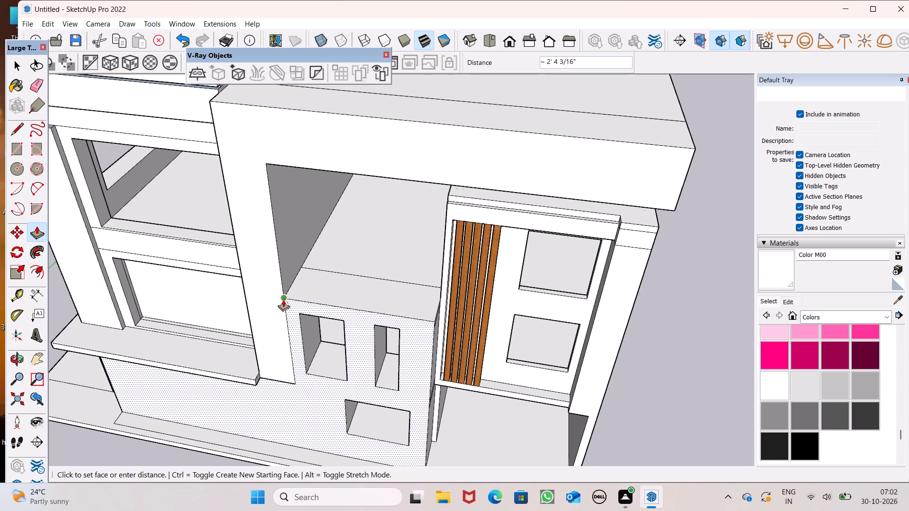
pyautogui.moveTo(283, 300); pyautogui.dragTo(283, 298)
# Push/Pull the frame around the wooden slats forward about 2' 4 3/16", level with the adjoining narrow-window wall.
pyautogui.scroll(-10, 309, 260)
pyautogui.moveTo(385, 400); pyautogui.dragTo(421, 282, button='middle')
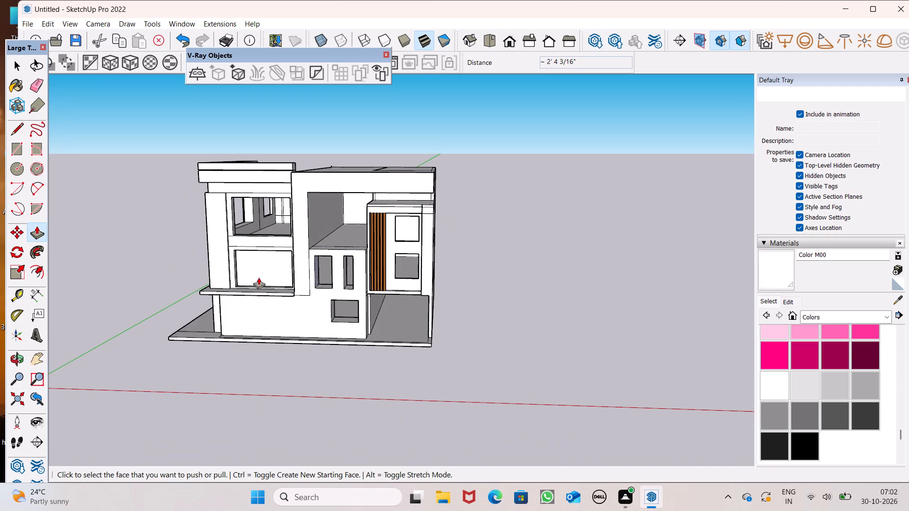
pyautogui.scroll(8, 272, 292)
pyautogui.scroll(-4, 295, 248)
pyautogui.moveTo(425, 304); pyautogui.dragTo(307, 368, button='middle')
pyautogui.scroll(1, 307, 368)
pyautogui.moveTo(307, 368); pyautogui.dragTo(314, 355, button='middle')
pyautogui.scroll(5, 446, 324)
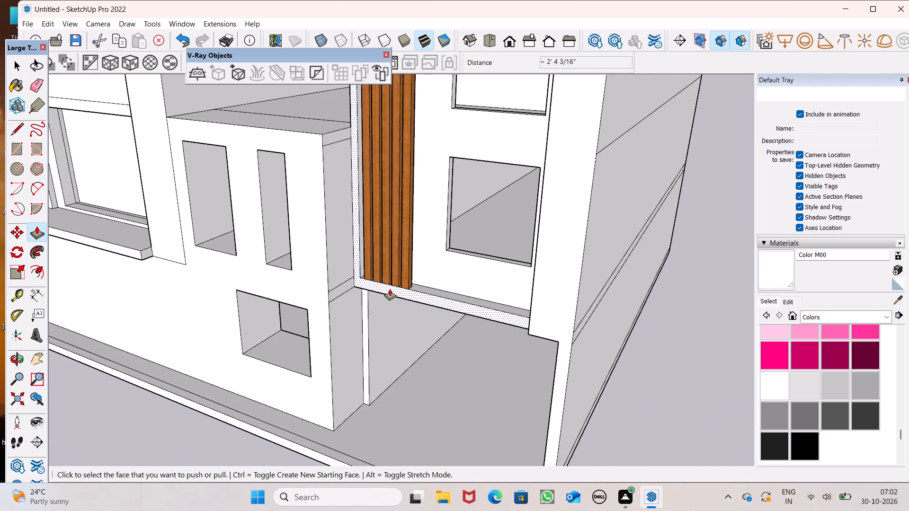
pyautogui.moveTo(390, 289); pyautogui.dragTo(331, 308)
pyautogui.moveTo(352, 287); pyautogui.dragTo(324, 314)
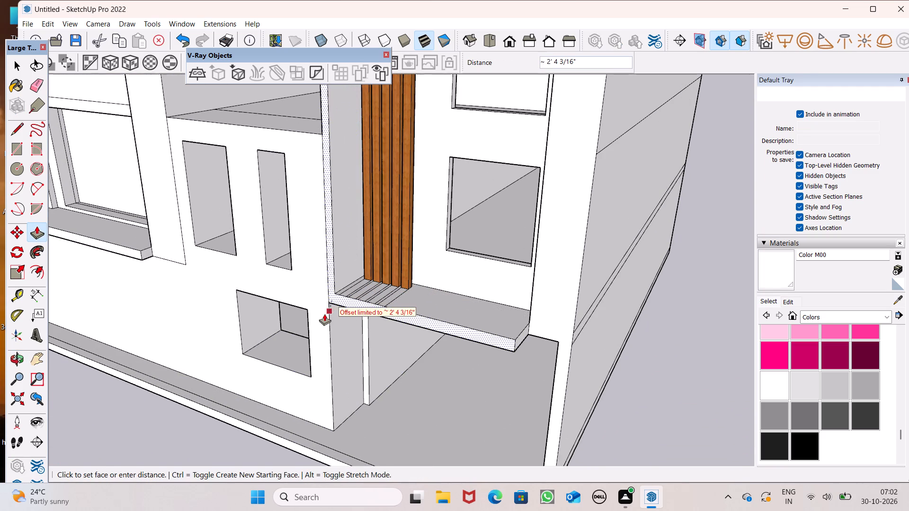
pyautogui.moveTo(324, 314); pyautogui.dragTo(324, 310)
# Push/Pull the front faces of the five wooden slats forward about 2' 11 3/4", close to the frame's front edge.
pyautogui.scroll(-7, 385, 261)
pyautogui.moveTo(446, 279); pyautogui.dragTo(471, 319, button='middle')
pyautogui.scroll(7, 430, 300)
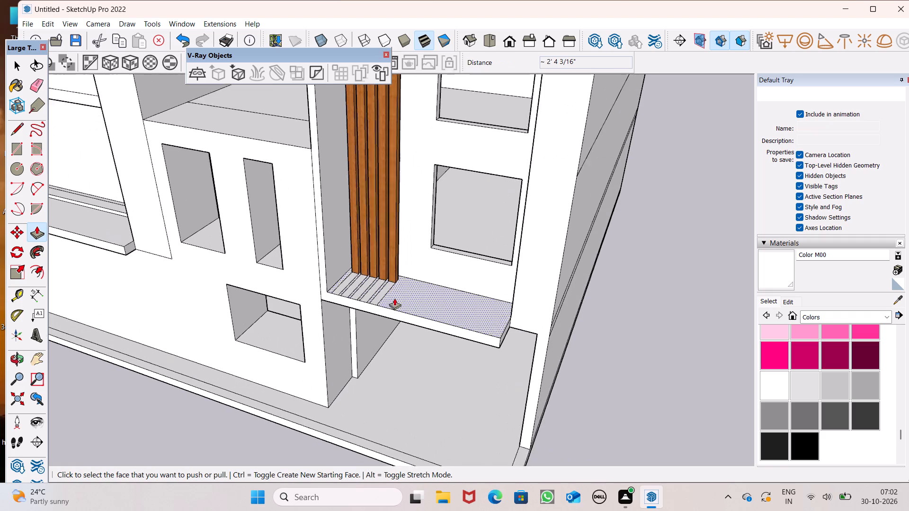
pyautogui.moveTo(347, 265); pyautogui.dragTo(328, 297)
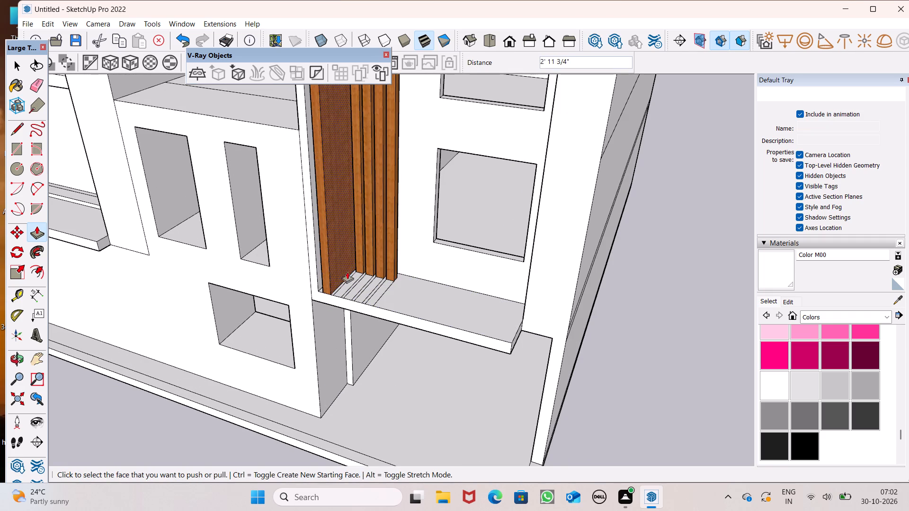
pyautogui.moveTo(360, 262); pyautogui.dragTo(341, 296)
pyautogui.moveTo(371, 270); pyautogui.dragTo(345, 300)
pyautogui.scroll(4, 334, 289)
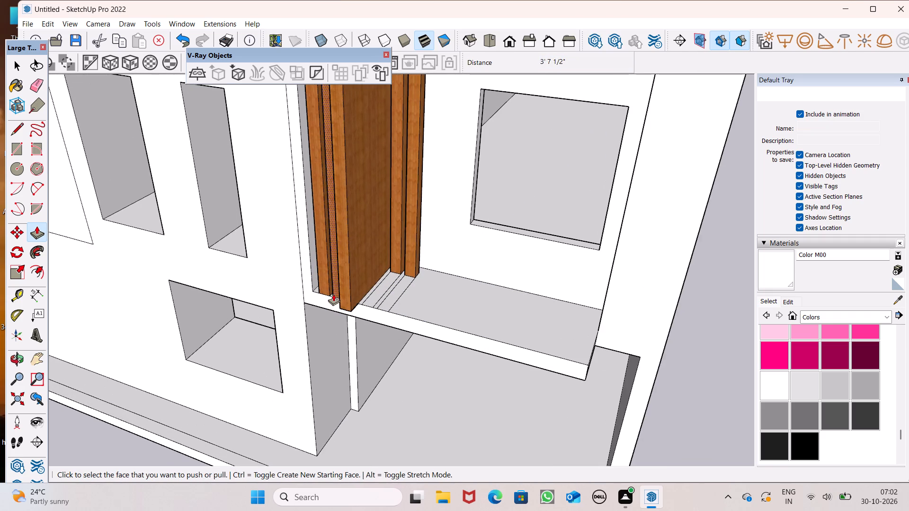
pyautogui.moveTo(333, 294); pyautogui.dragTo(365, 285, button='middle')
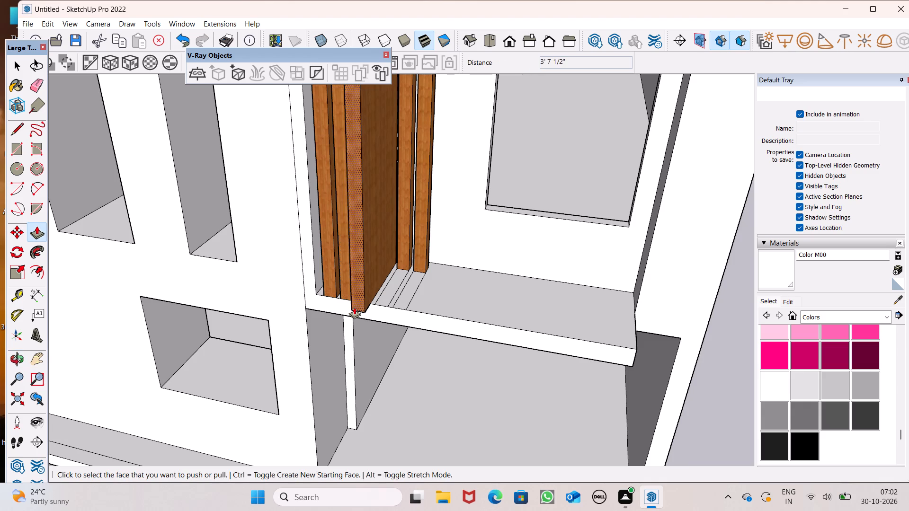
pyautogui.moveTo(356, 307); pyautogui.dragTo(375, 311)
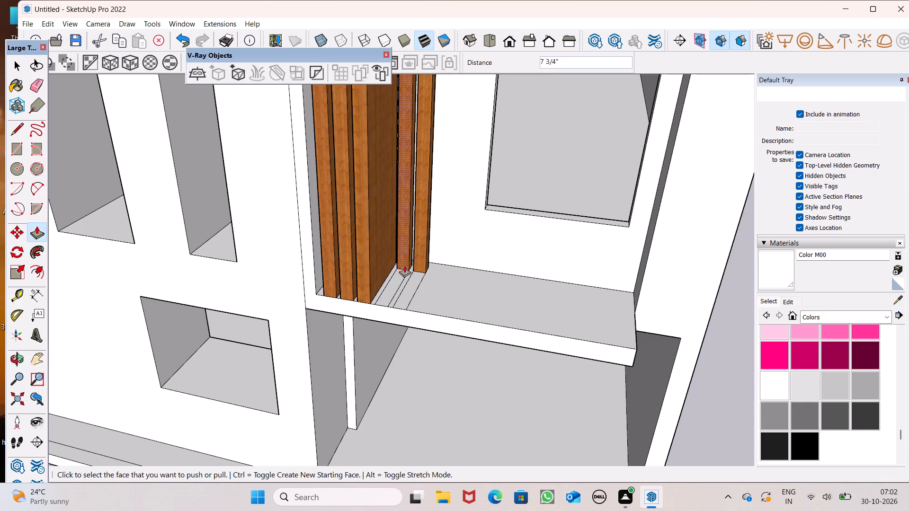
pyautogui.moveTo(403, 257); pyautogui.dragTo(390, 312)
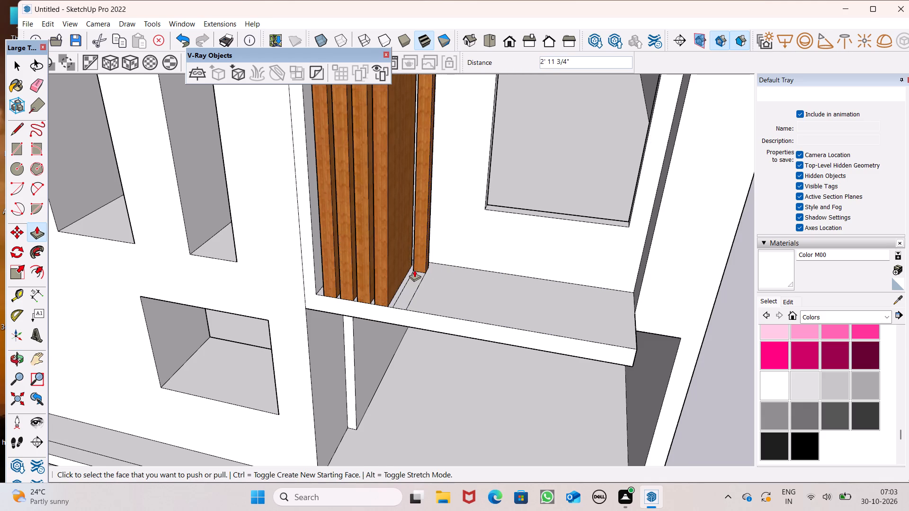
pyautogui.moveTo(418, 267); pyautogui.dragTo(417, 315)
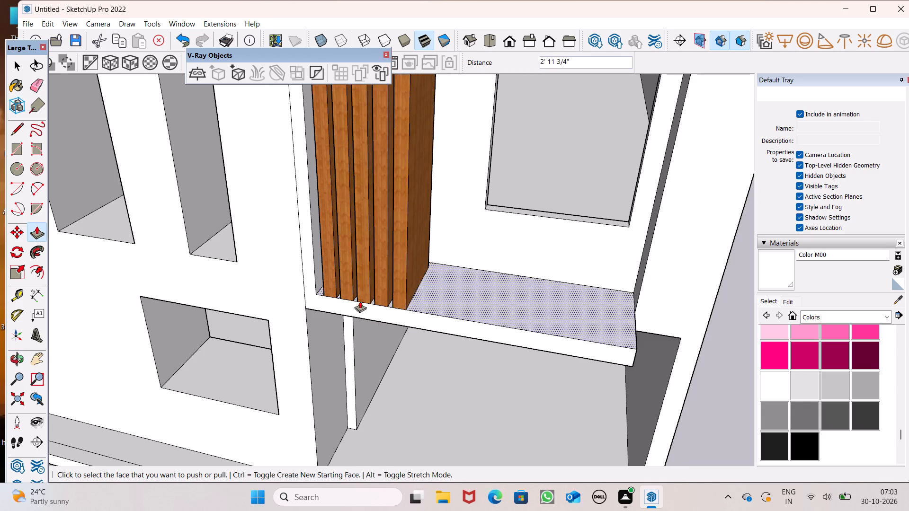
# Push/Pull the two-window wall beside the slats forward in stages of about 6 1/16", 1' 7/8" and 5 13/16".
pyautogui.scroll(-7, 274, 306)
pyautogui.moveTo(343, 290); pyautogui.dragTo(283, 344, button='middle')
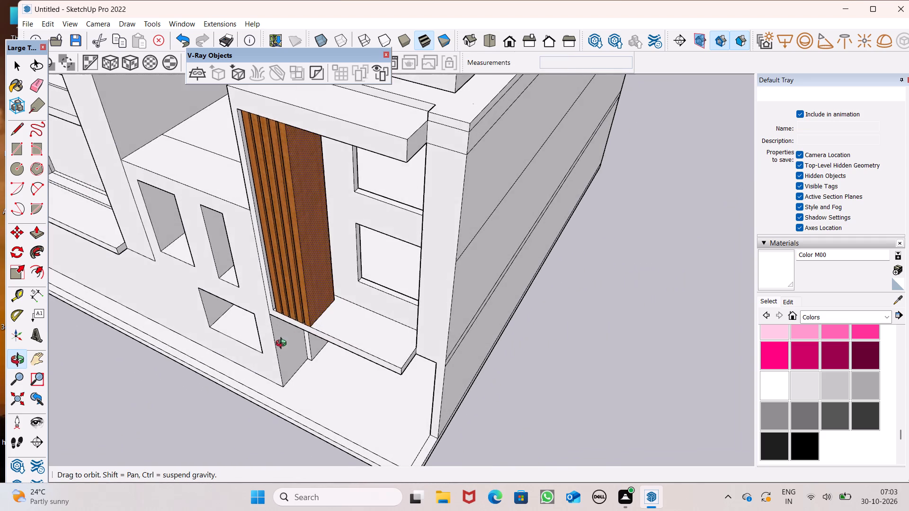
pyautogui.moveTo(283, 344); pyautogui.dragTo(334, 288, button='middle')
pyautogui.moveTo(365, 271); pyautogui.dragTo(367, 296)
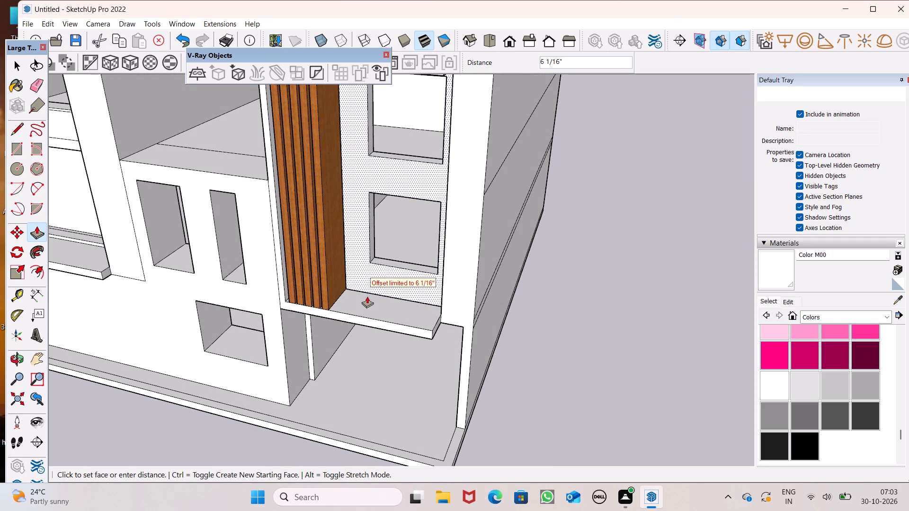
pyautogui.moveTo(367, 296); pyautogui.dragTo(365, 296)
pyautogui.scroll(-4, 416, 255)
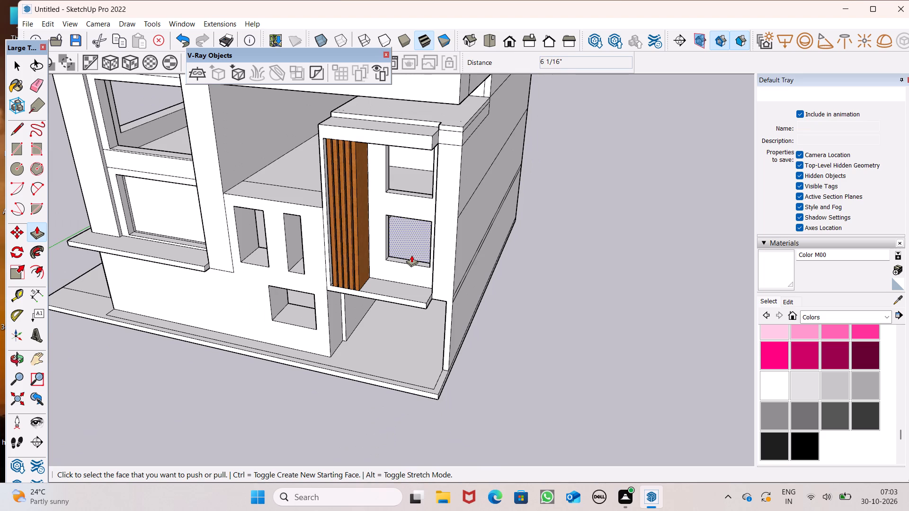
pyautogui.moveTo(411, 281); pyautogui.dragTo(409, 301)
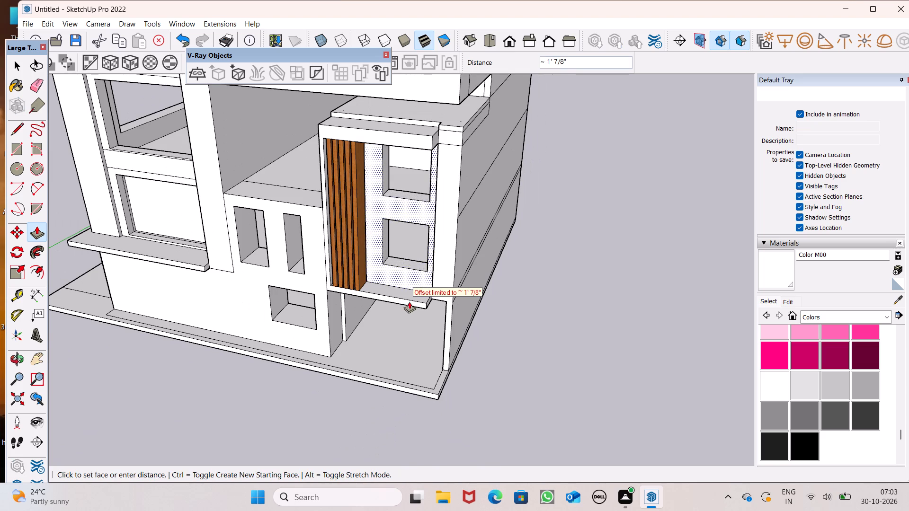
pyautogui.moveTo(409, 301); pyautogui.dragTo(404, 304)
pyautogui.moveTo(387, 274); pyautogui.dragTo(481, 242, button='middle')
pyautogui.scroll(8, 415, 223)
pyautogui.moveTo(454, 276); pyautogui.dragTo(444, 306, button='middle')
pyautogui.moveTo(437, 288); pyautogui.dragTo(437, 308)
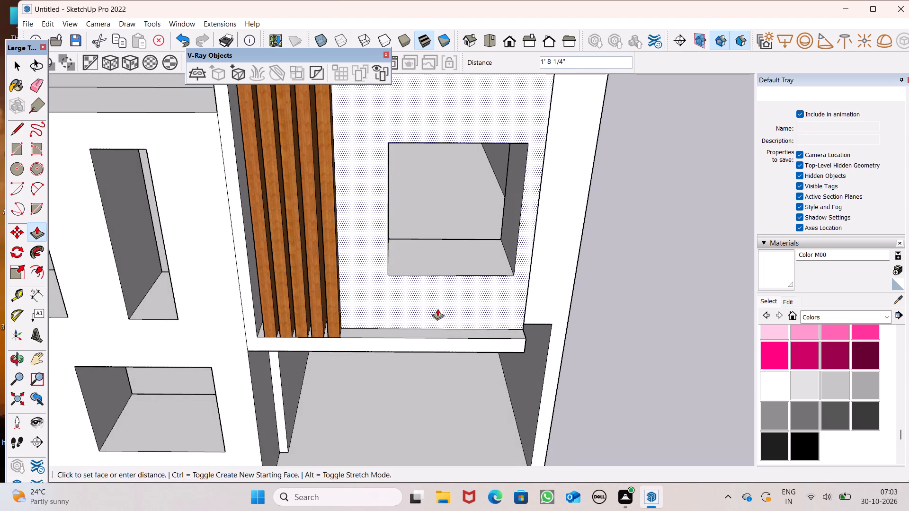
pyautogui.moveTo(437, 308); pyautogui.dragTo(437, 311)
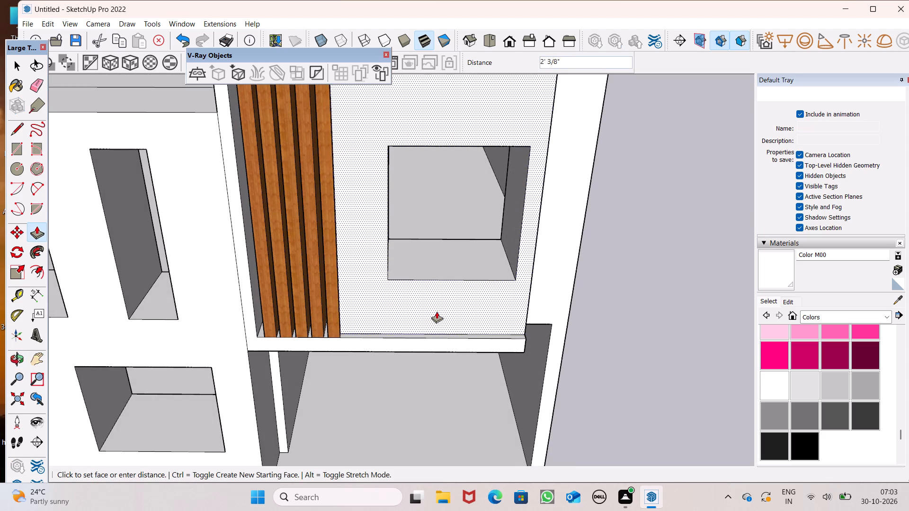
pyautogui.moveTo(437, 311); pyautogui.dragTo(437, 280)
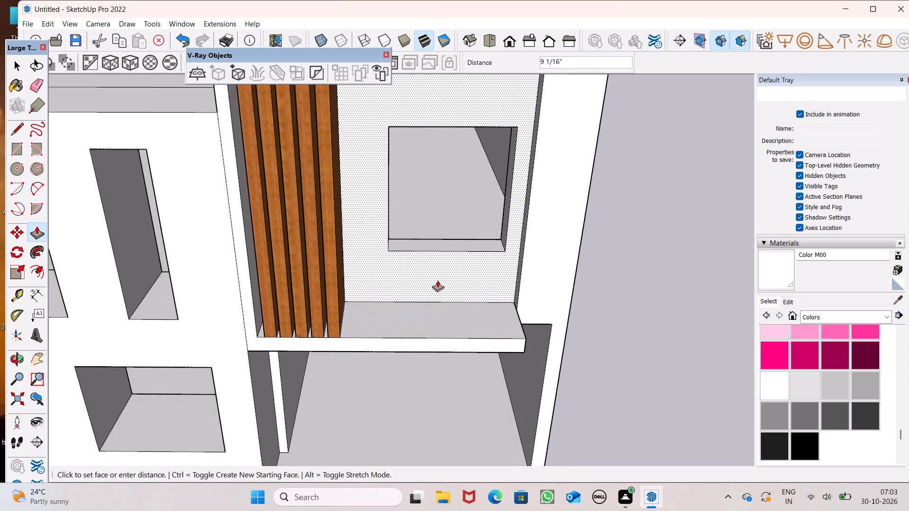
pyautogui.moveTo(437, 280); pyautogui.dragTo(444, 282)
# Push/Pull the band's end face above the corner pier forward about 2' 4 3/16", flush with the slat frame's front.
pyautogui.scroll(-7, 397, 270)
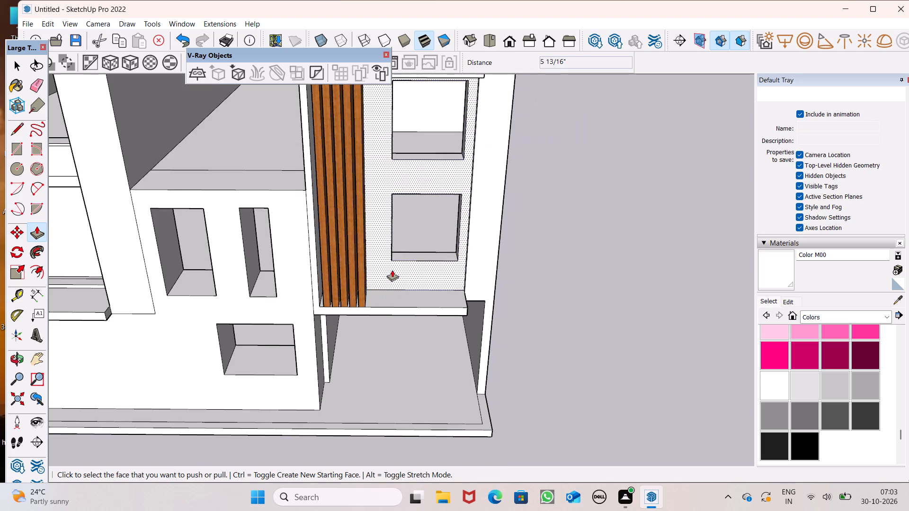
pyautogui.moveTo(425, 284); pyautogui.dragTo(384, 350, button='middle')
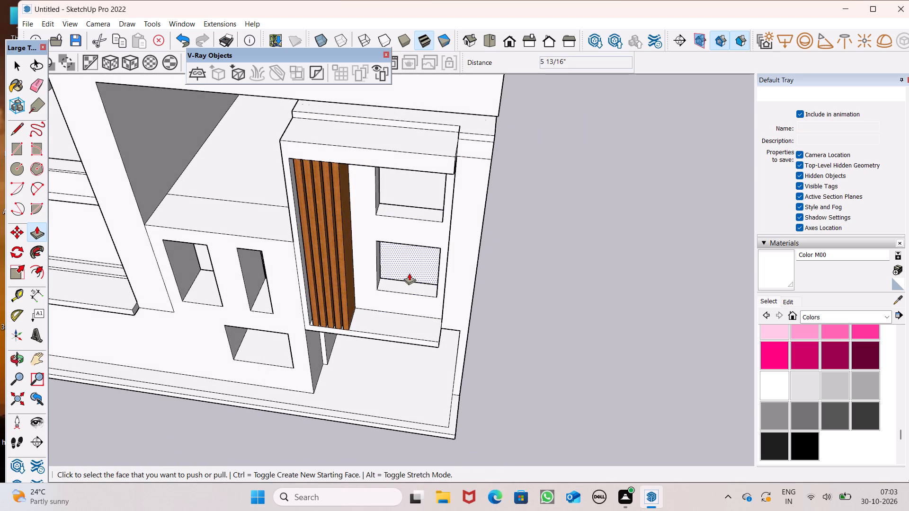
pyautogui.scroll(5, 452, 138)
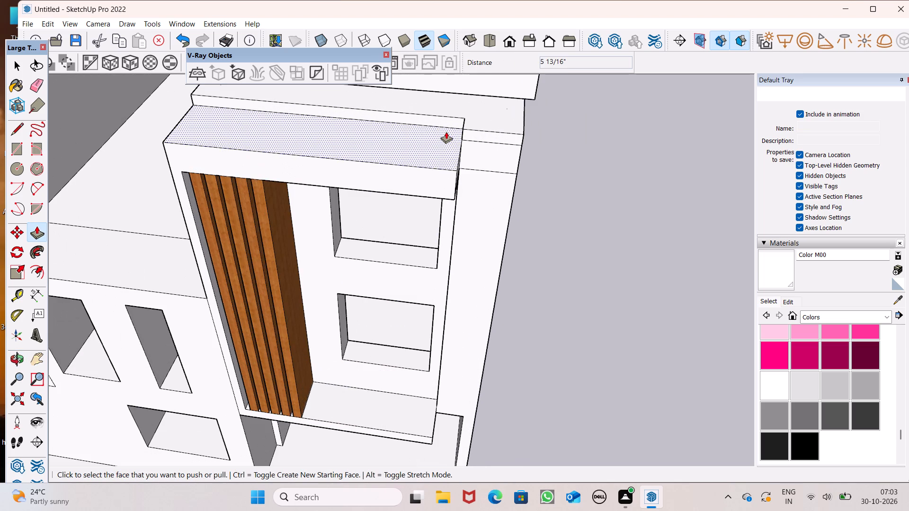
pyautogui.moveTo(493, 163); pyautogui.dragTo(465, 192)
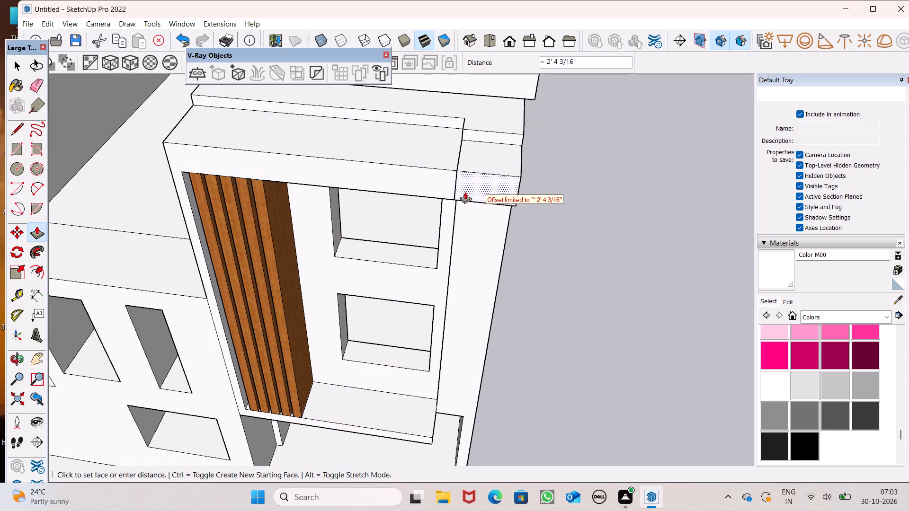
pyautogui.moveTo(465, 192); pyautogui.dragTo(444, 184)
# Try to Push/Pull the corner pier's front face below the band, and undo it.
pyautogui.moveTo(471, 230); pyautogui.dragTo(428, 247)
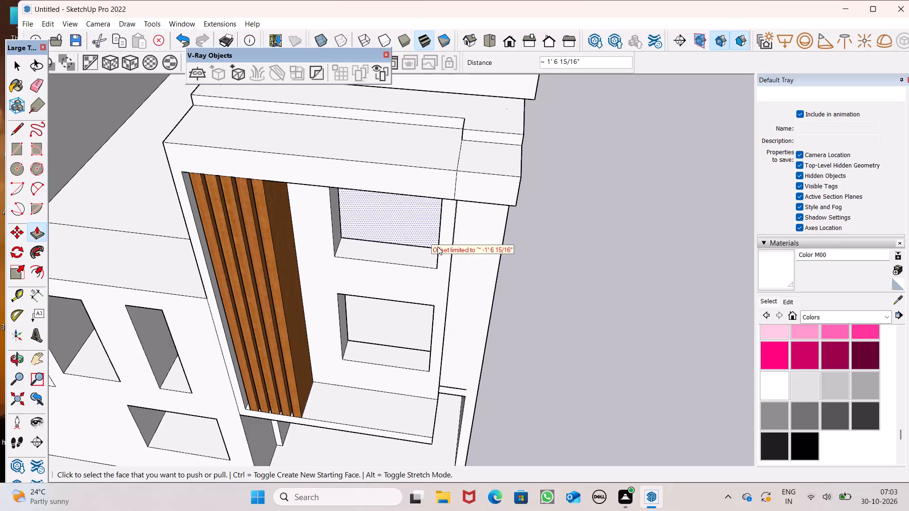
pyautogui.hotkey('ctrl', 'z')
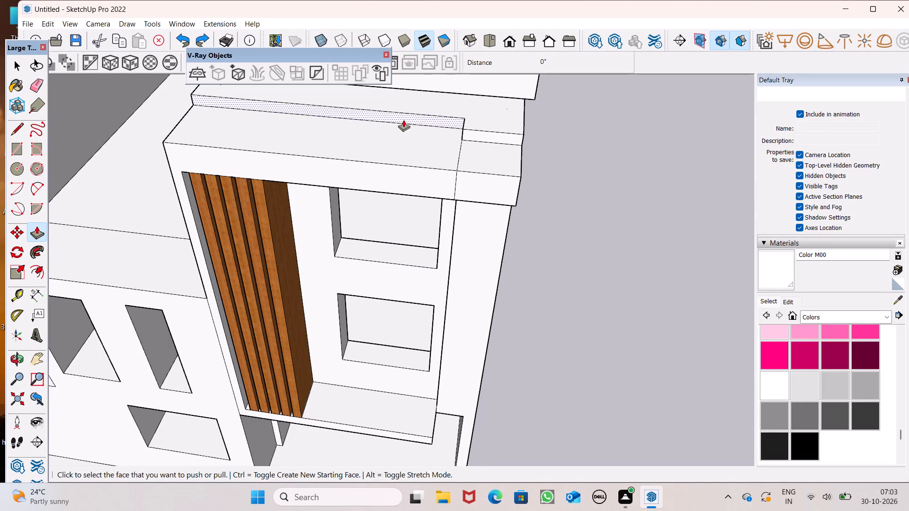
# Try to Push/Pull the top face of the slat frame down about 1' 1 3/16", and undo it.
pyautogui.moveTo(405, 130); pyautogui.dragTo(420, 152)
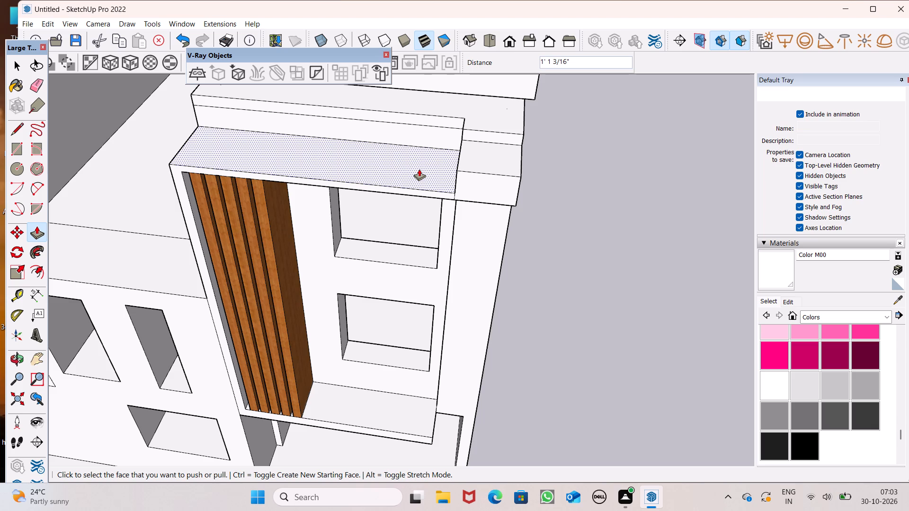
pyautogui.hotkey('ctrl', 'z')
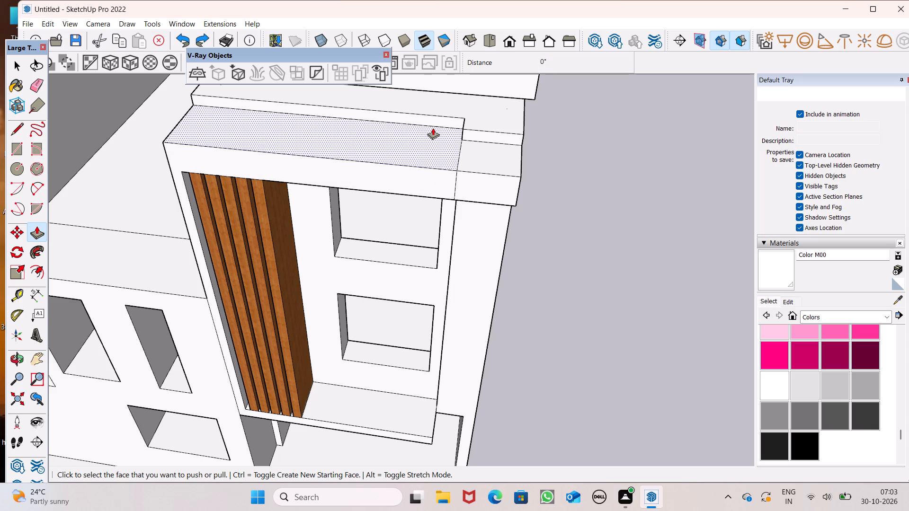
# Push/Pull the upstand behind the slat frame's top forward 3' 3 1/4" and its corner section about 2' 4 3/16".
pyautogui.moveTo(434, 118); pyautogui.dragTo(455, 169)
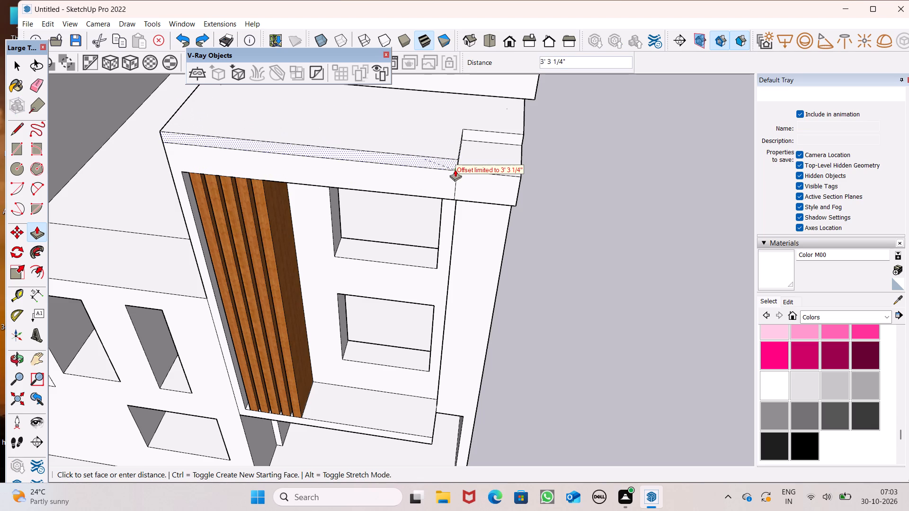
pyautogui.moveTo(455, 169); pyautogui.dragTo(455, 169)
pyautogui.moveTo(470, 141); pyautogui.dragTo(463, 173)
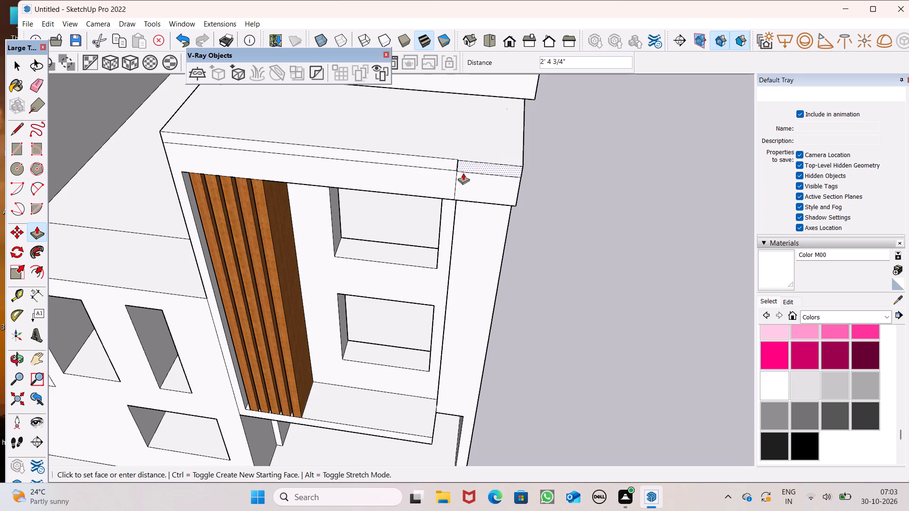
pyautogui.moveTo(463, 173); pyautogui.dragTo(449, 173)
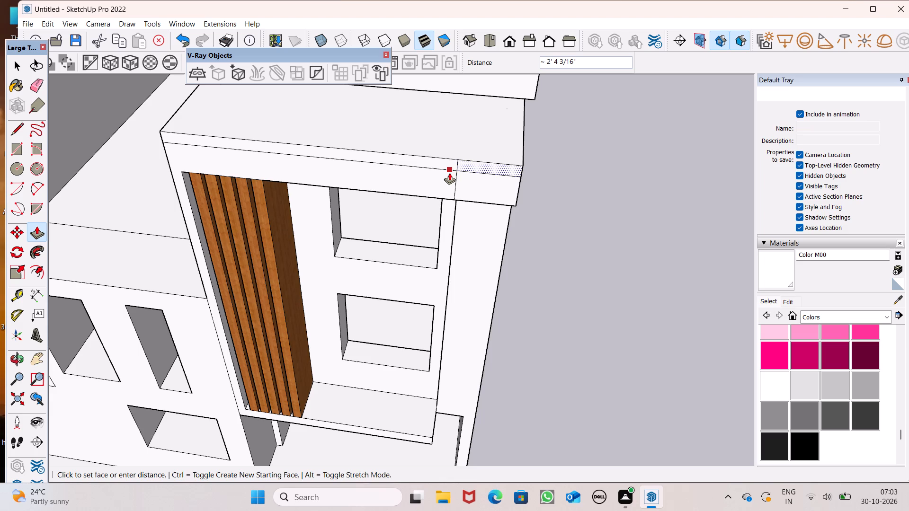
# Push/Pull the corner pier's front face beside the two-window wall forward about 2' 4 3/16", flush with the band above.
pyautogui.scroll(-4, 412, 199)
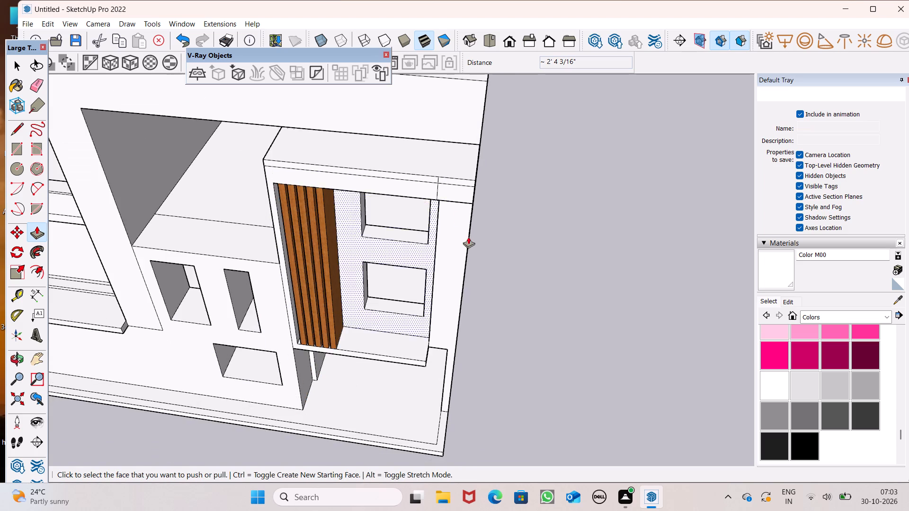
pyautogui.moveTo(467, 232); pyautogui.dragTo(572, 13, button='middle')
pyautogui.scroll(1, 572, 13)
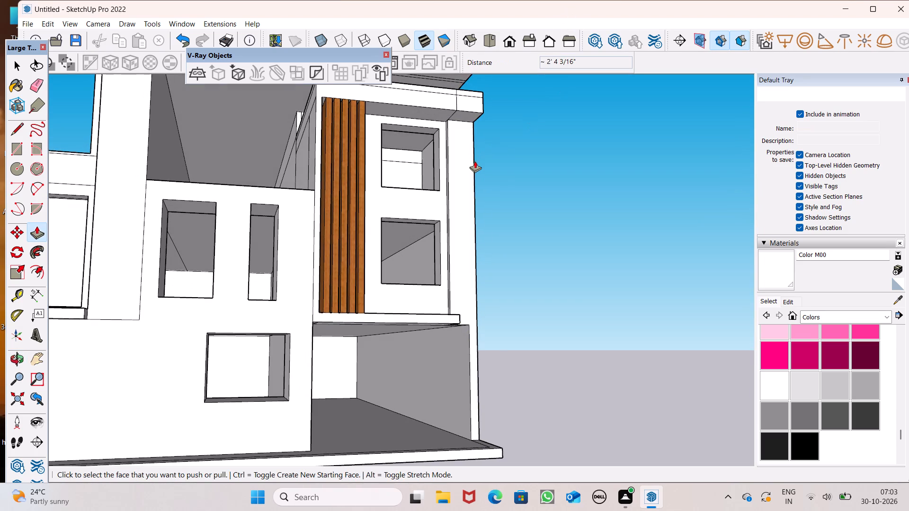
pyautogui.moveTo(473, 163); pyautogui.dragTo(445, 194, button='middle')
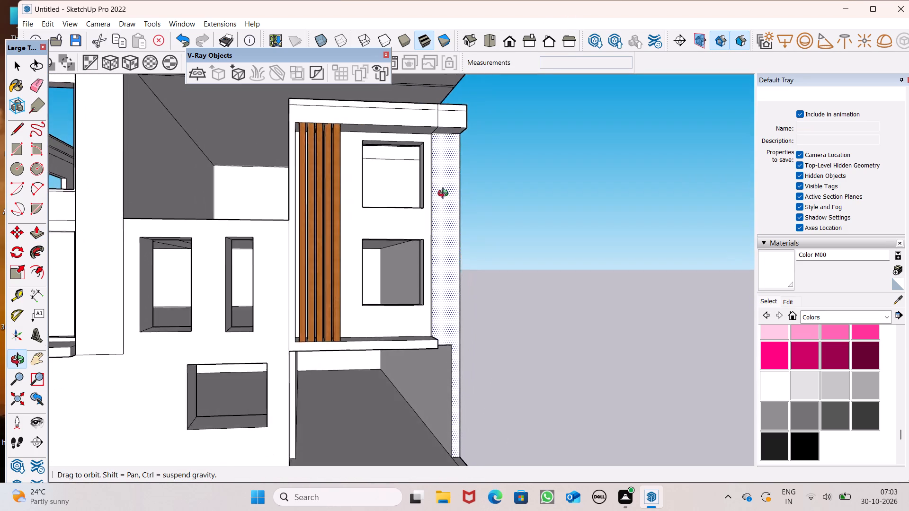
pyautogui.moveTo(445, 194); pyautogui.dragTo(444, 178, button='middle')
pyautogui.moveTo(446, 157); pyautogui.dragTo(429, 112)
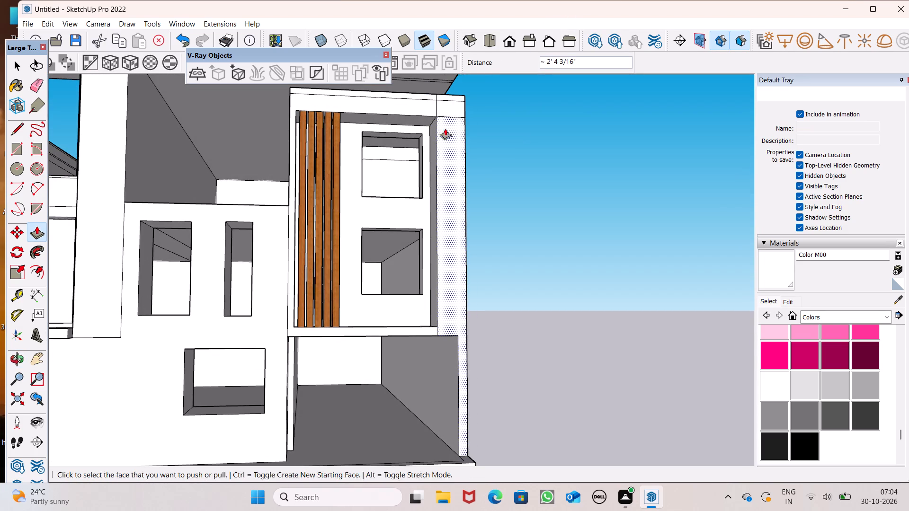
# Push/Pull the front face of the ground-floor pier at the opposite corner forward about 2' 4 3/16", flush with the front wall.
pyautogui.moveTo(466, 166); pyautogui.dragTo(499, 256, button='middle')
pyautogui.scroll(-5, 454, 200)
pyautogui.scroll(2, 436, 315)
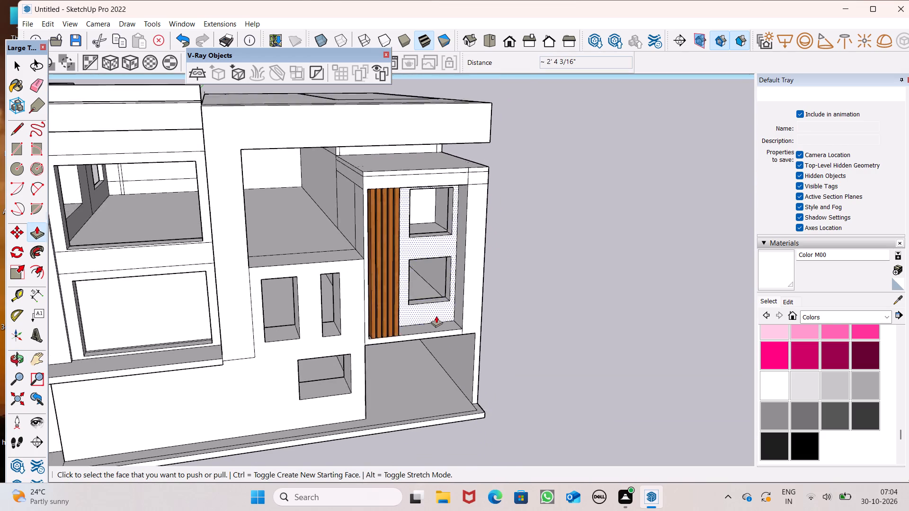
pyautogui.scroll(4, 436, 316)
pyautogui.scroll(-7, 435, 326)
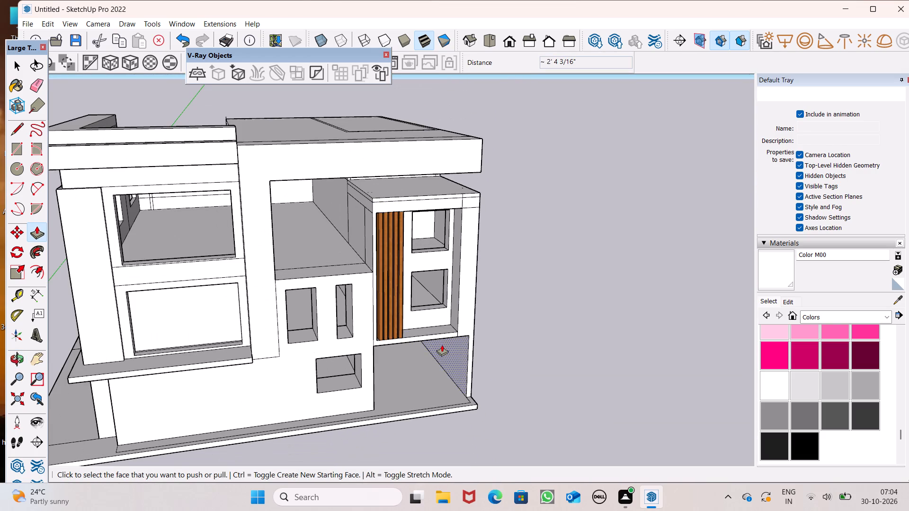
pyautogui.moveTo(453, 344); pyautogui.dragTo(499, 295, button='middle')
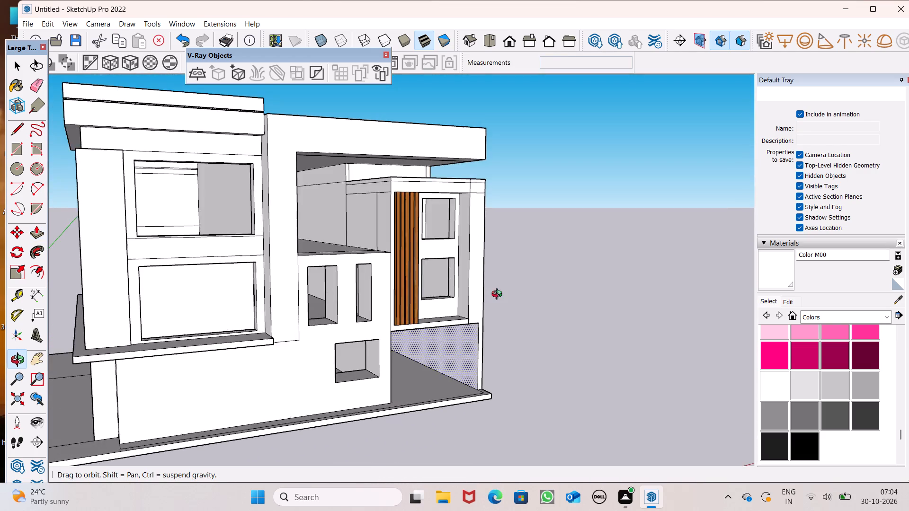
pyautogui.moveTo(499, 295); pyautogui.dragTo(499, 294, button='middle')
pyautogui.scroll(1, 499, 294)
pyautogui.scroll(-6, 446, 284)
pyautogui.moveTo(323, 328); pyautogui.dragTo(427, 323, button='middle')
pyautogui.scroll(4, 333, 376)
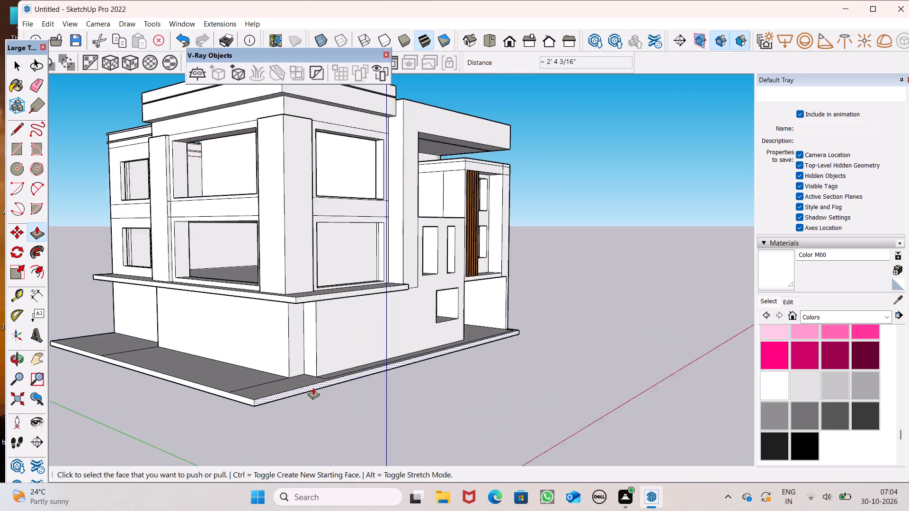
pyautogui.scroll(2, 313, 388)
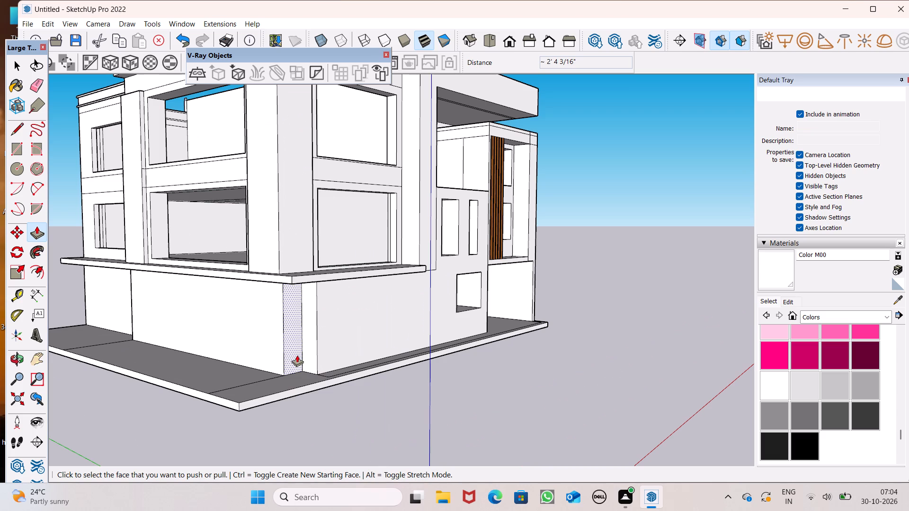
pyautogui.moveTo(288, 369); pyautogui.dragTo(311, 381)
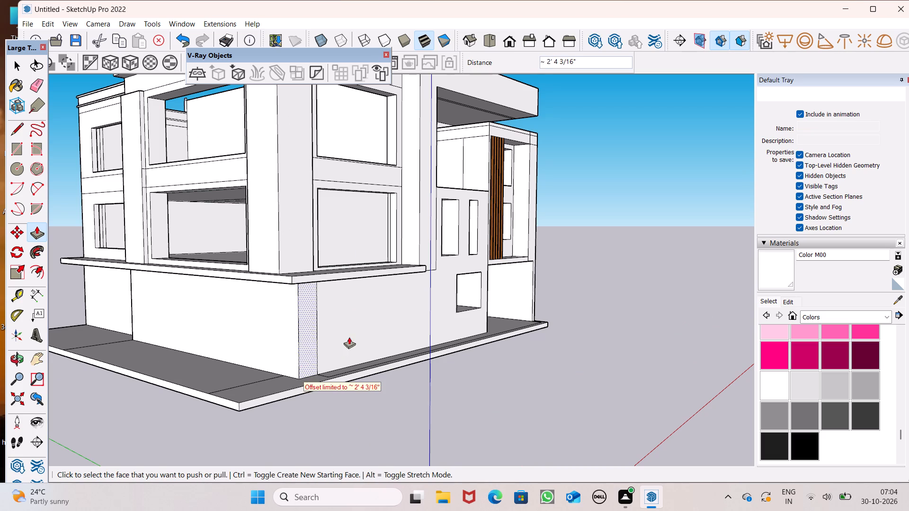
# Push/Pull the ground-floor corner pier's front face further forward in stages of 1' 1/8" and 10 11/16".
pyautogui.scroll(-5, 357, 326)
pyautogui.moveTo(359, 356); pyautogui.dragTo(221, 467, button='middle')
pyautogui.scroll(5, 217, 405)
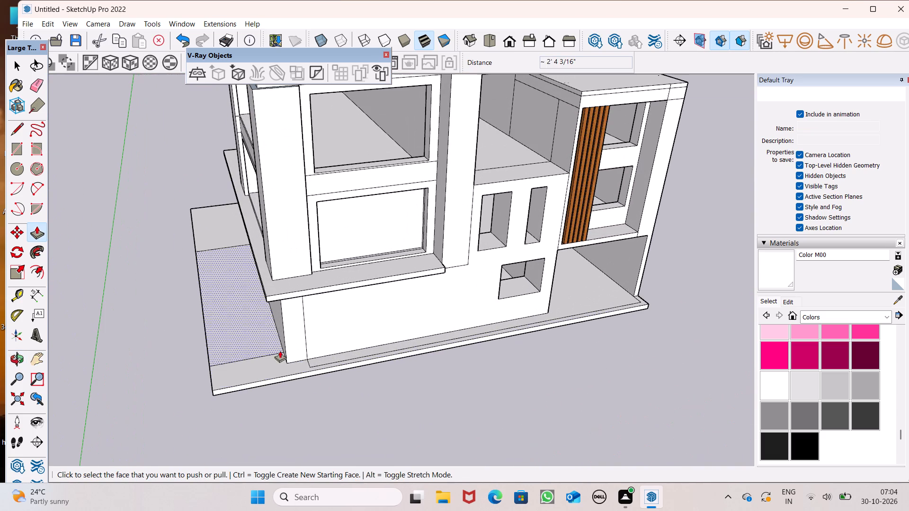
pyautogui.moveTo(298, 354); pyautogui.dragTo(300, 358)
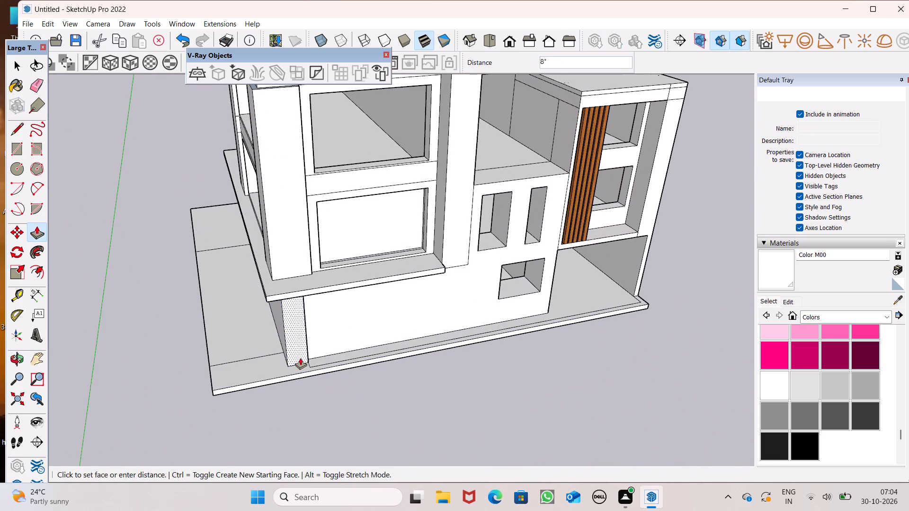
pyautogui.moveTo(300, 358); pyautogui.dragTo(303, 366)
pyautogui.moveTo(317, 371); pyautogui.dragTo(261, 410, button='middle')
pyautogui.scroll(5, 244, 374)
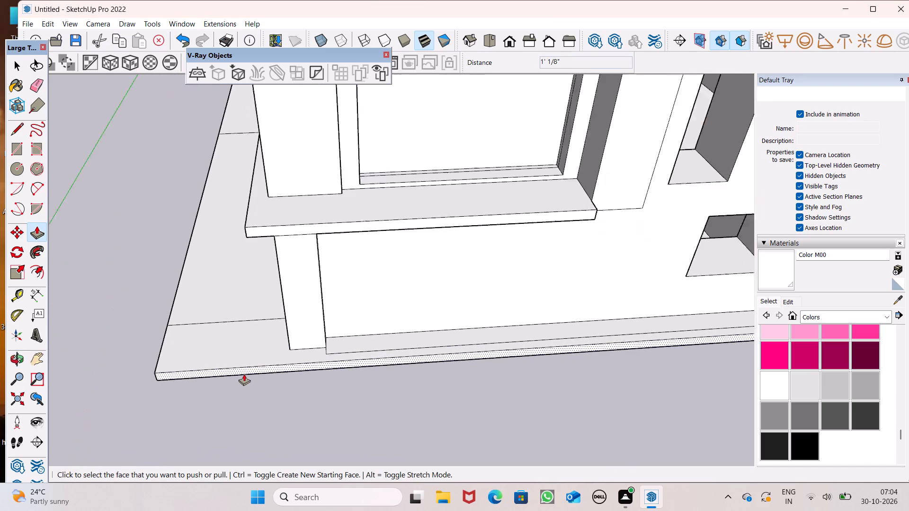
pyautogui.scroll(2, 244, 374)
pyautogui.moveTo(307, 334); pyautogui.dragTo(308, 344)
# Undo the recent Push/Pull edits on the piers, slat-frame band and walls until the lower three-window wall sits recessed behind the upper pier.
pyautogui.scroll(-6, 294, 325)
pyautogui.scroll(1, 390, 343)
pyautogui.moveTo(365, 333); pyautogui.dragTo(301, 238, button='middle')
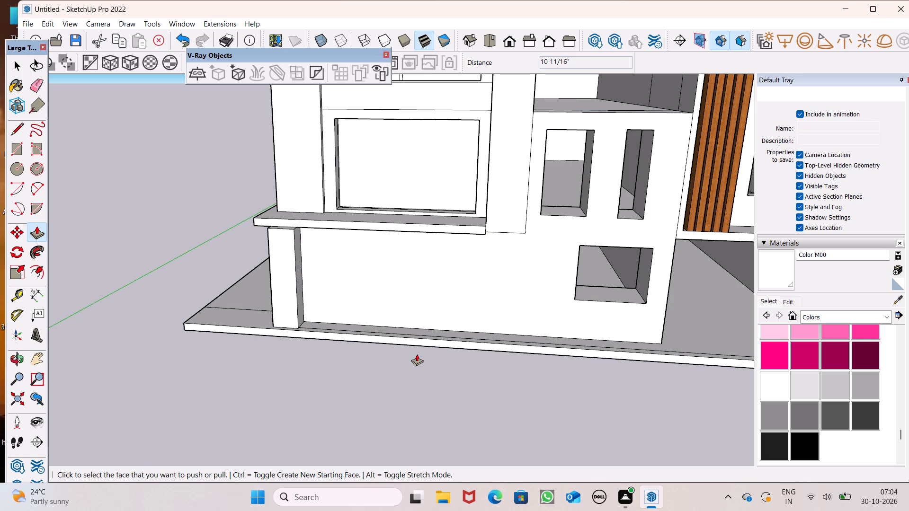
pyautogui.scroll(-5, 286, 346)
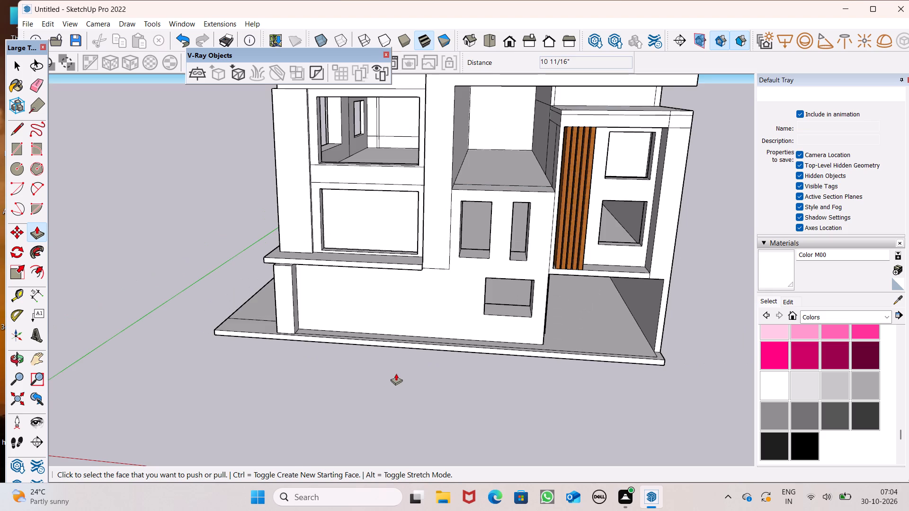
pyautogui.moveTo(404, 326); pyautogui.dragTo(189, 301, button='middle')
pyautogui.hotkey('ctrl', 'z')
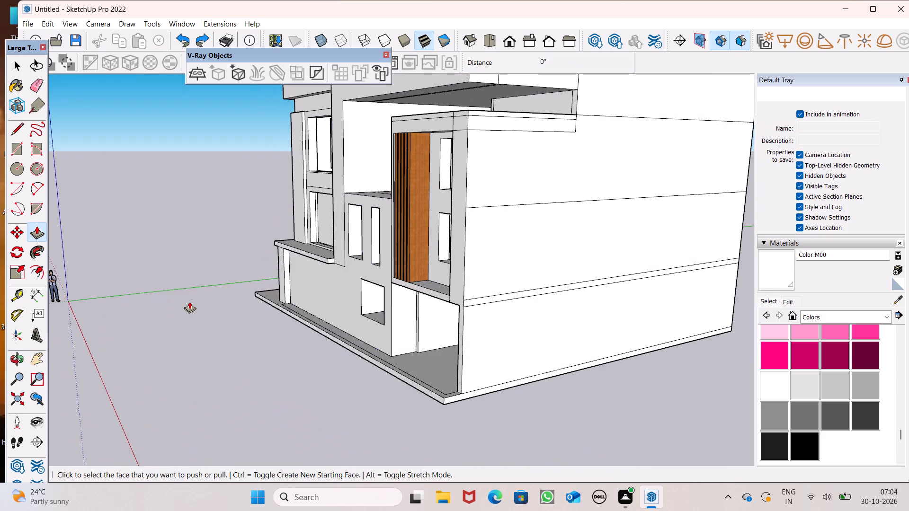
pyautogui.hotkey('ctrl', 'z')
pyautogui.hotkey('ctrl', 'z')
pyautogui.hotkey('ctrl', 'z')
pyautogui.hotkey('ctrl', 'z')
pyautogui.hotkey('ctrl', 'z')
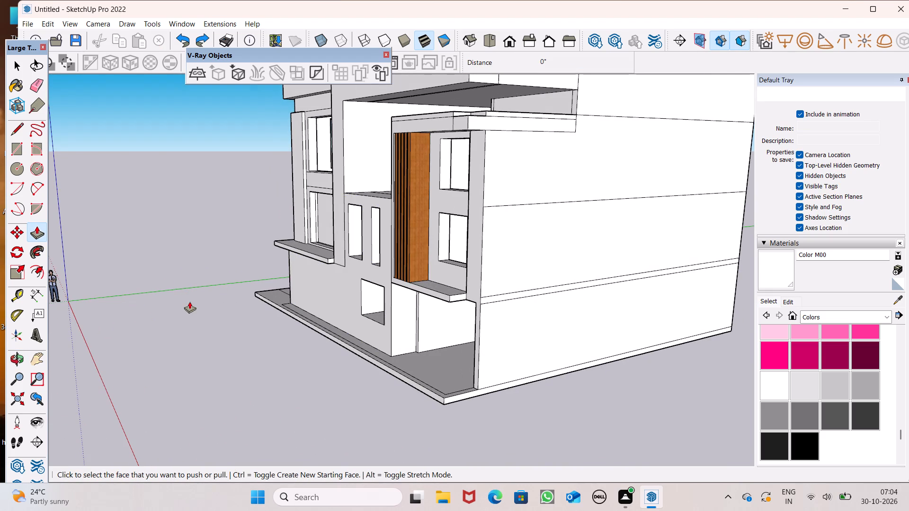
pyautogui.hotkey('ctrl', 'z')
pyautogui.moveTo(229, 290); pyautogui.dragTo(452, 274, button='middle')
pyautogui.hotkey('ctrl', 'z')
pyautogui.hotkey('ctrl', 'z')
pyautogui.hotkey('ctrl', 'z')
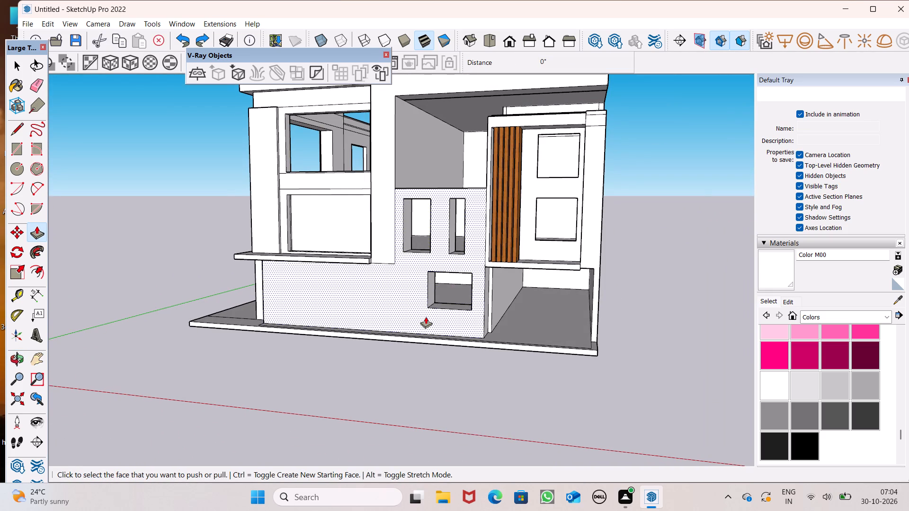
pyautogui.hotkey('ctrl', 'z')
pyautogui.hotkey('ctrl', 'z')
pyautogui.hotkey('ctrl', 'z')
pyautogui.hotkey('ctrl', 'z')
pyautogui.hotkey('ctrl', 'z')
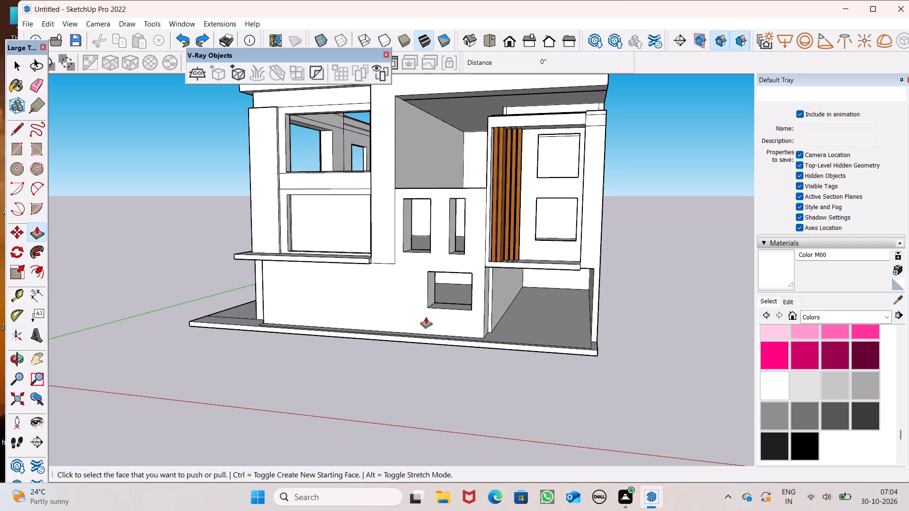
pyautogui.hotkey('ctrl', 'z')
pyautogui.hotkey('ctrl', 'z')
pyautogui.hotkey('ctrl', 'z')
pyautogui.hotkey('ctrl', 'z')
pyautogui.hotkey('ctrl', 'z')
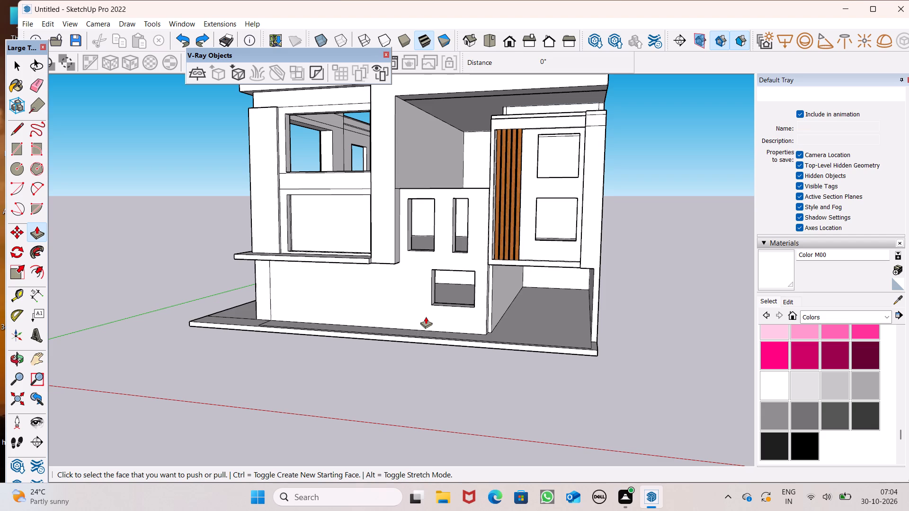
pyautogui.hotkey('ctrl', 'z')
pyautogui.hotkey('ctrl', 'z')
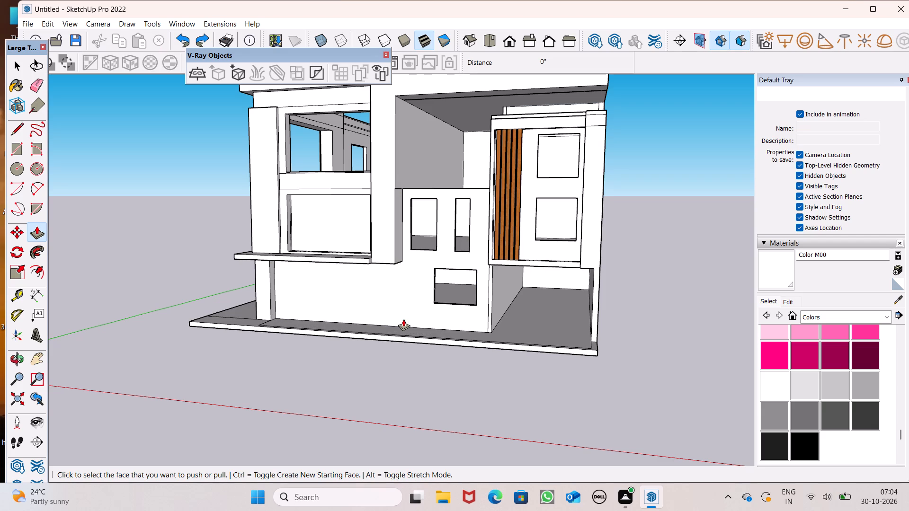
# Draw a vertical line on the ground-floor front wall from the ledge's underside, near the upper pier, down to the plinth.
pyautogui.scroll(-1, 357, 299)
pyautogui.moveTo(356, 305); pyautogui.dragTo(365, 297, button='middle')
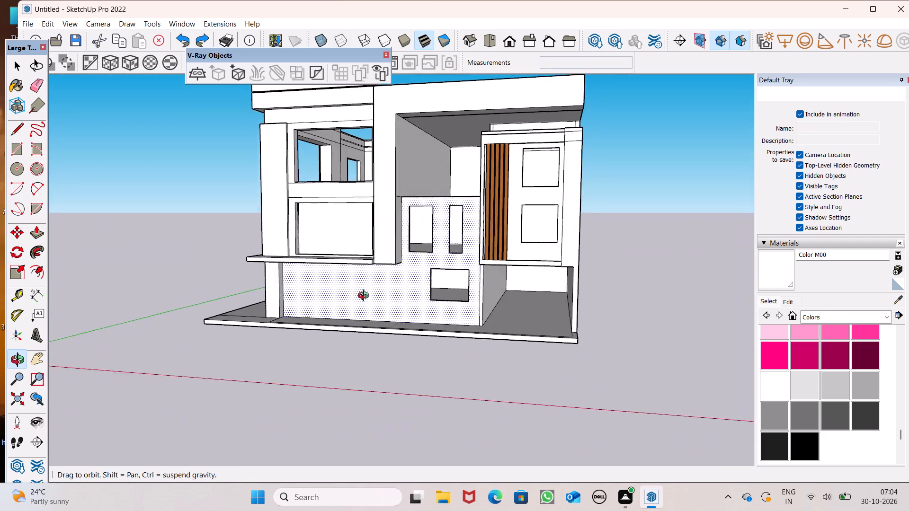
pyautogui.moveTo(365, 297); pyautogui.dragTo(372, 250, button='middle')
pyautogui.scroll(7, 364, 269)
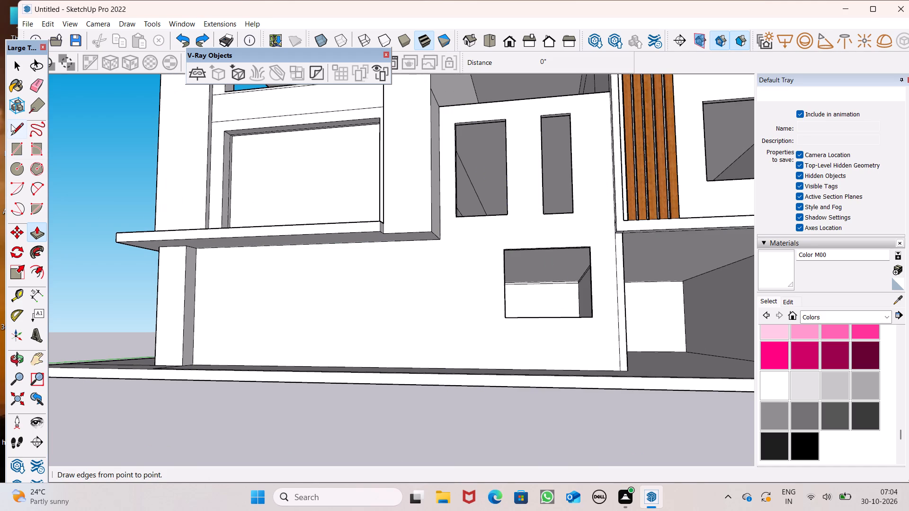
pyautogui.click(14, 124)
pyautogui.moveTo(320, 252); pyautogui.dragTo(350, 256, button='middle')
pyautogui.scroll(5, 339, 254)
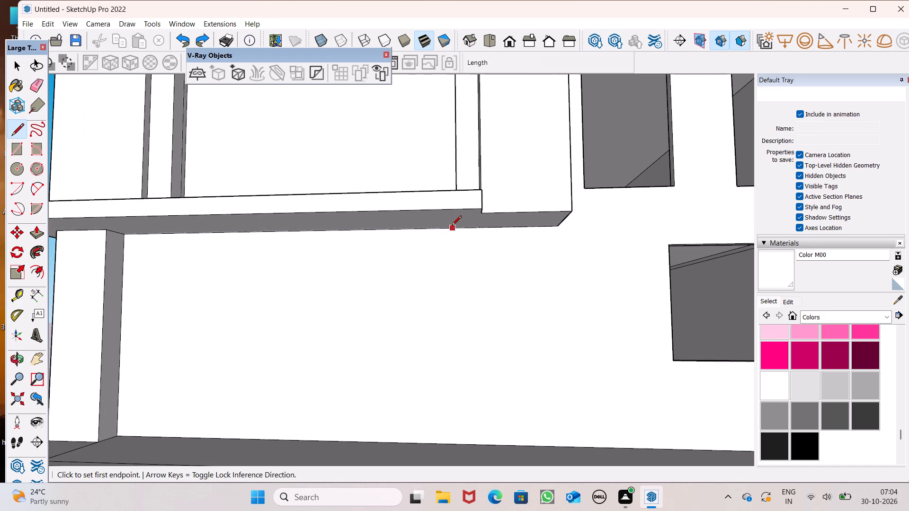
pyautogui.click(451, 227)
pyautogui.scroll(-6, 512, 328)
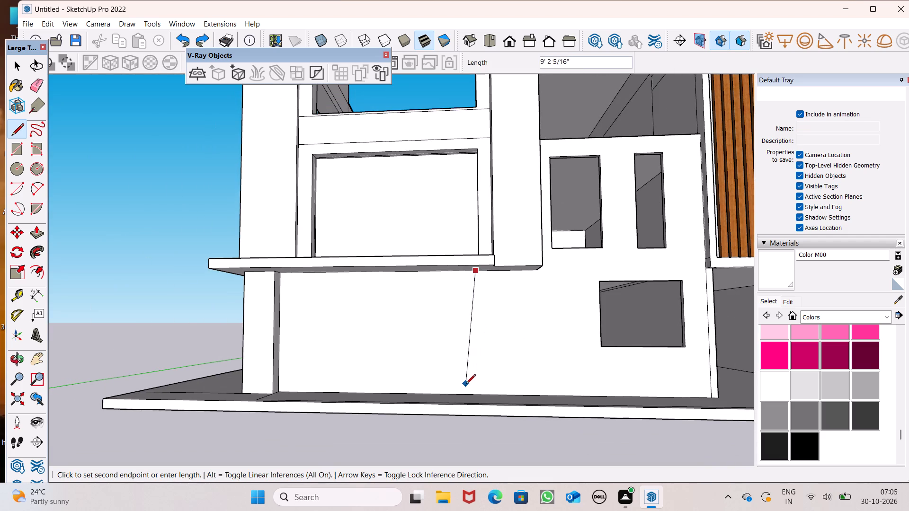
pyautogui.click(475, 396)
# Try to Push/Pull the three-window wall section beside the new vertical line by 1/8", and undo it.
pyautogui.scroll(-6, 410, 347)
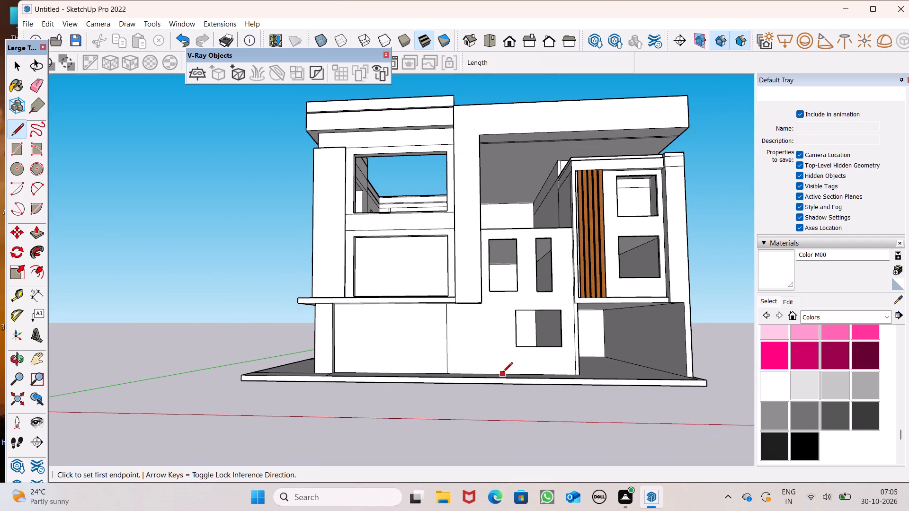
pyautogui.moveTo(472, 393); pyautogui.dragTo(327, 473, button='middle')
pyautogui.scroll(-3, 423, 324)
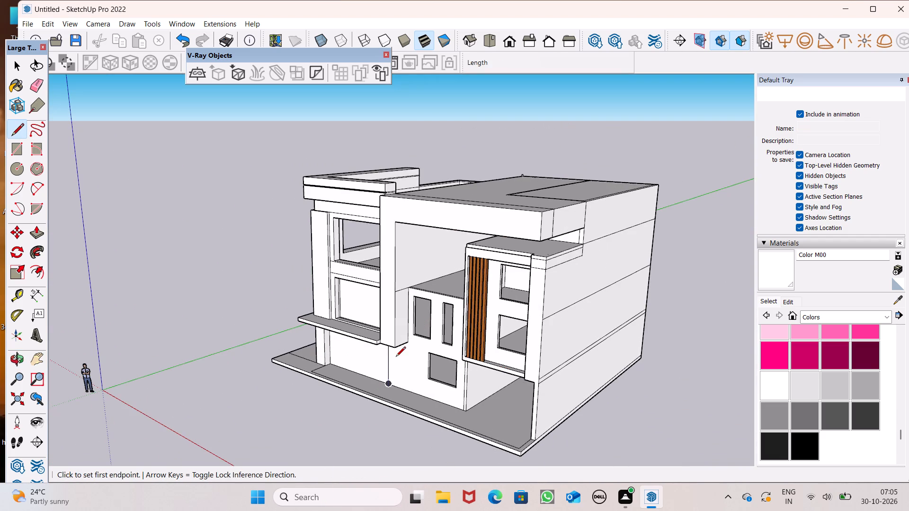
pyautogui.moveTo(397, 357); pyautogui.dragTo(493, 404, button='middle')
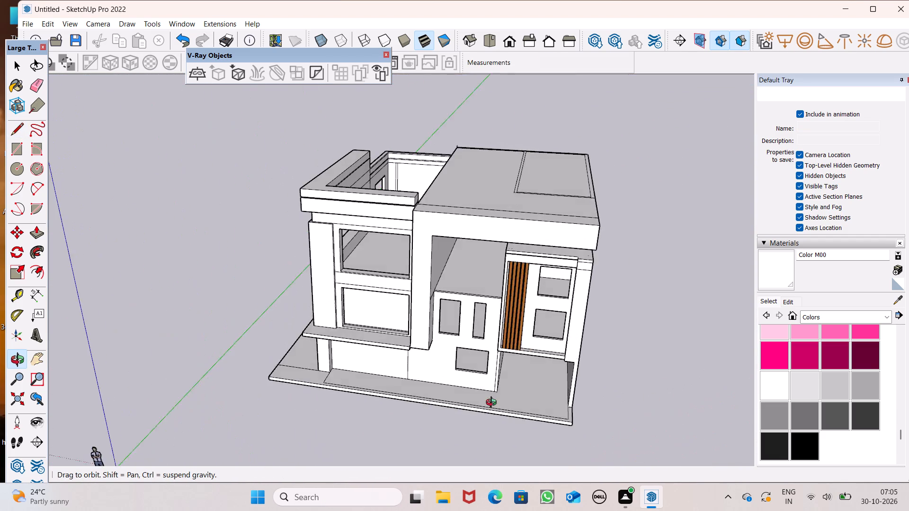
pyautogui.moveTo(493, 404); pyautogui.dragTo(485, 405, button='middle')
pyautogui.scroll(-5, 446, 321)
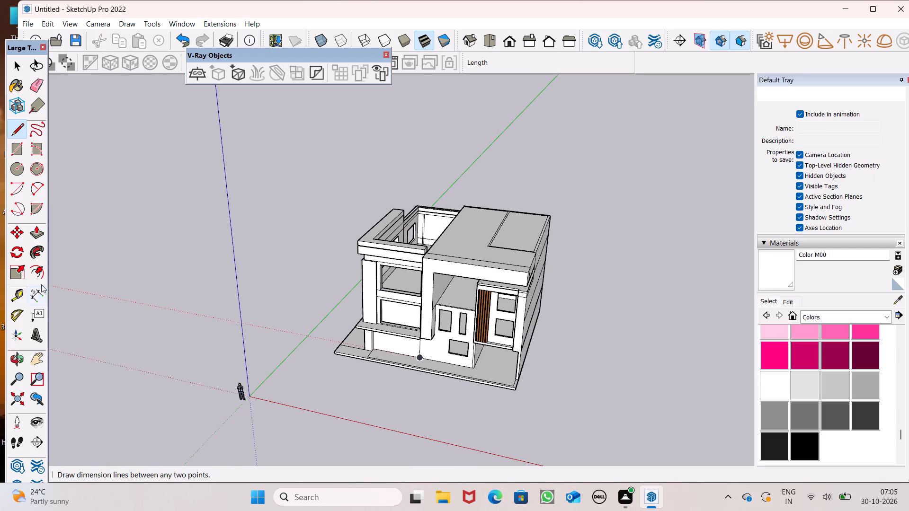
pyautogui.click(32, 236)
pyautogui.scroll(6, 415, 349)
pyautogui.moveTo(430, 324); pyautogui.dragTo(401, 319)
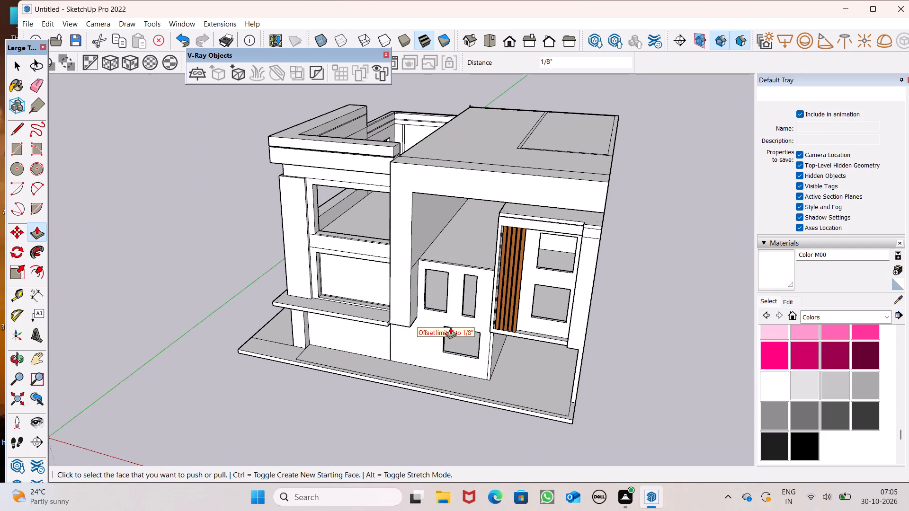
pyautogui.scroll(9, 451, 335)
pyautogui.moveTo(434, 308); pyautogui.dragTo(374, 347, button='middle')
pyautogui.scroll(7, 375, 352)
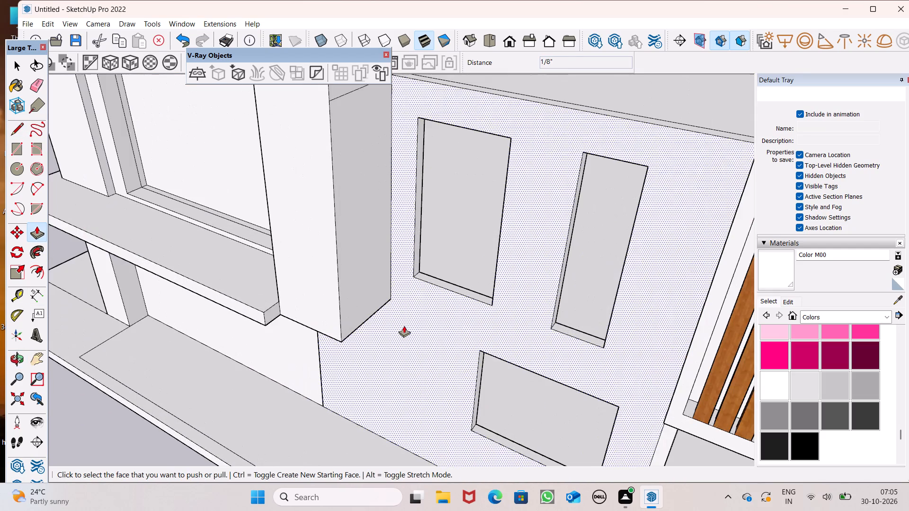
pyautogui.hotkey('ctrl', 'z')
# Push/Pull the lower three-window wall forward in stages until it is flush with the front face of the upper pier.
pyautogui.moveTo(411, 294); pyautogui.dragTo(376, 310)
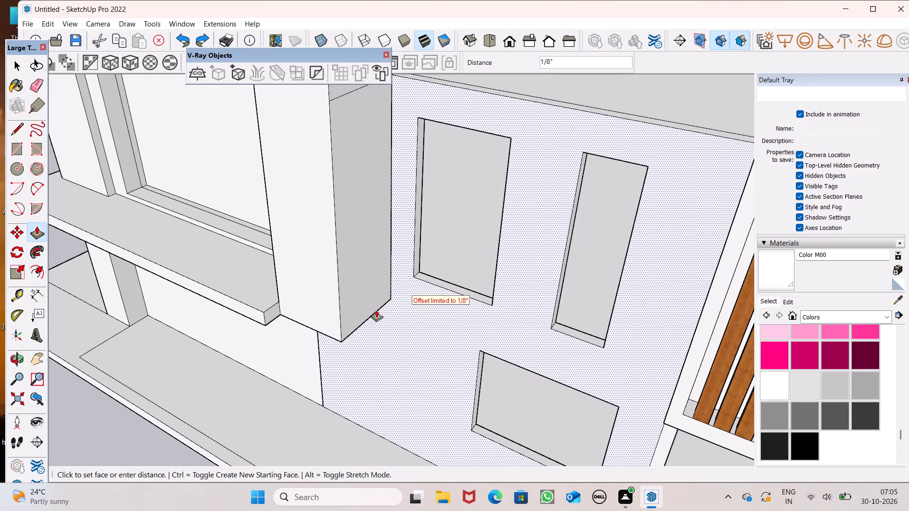
pyautogui.moveTo(376, 310); pyautogui.dragTo(369, 314)
pyautogui.moveTo(408, 300); pyautogui.dragTo(339, 332)
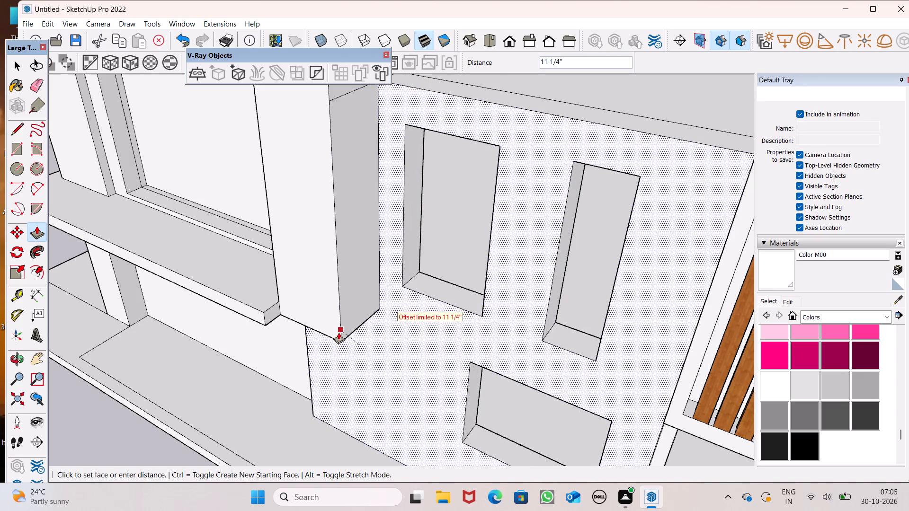
pyautogui.moveTo(339, 332); pyautogui.dragTo(337, 335)
pyautogui.moveTo(400, 317); pyautogui.dragTo(392, 331)
pyautogui.moveTo(394, 332); pyautogui.dragTo(339, 338)
# Push/Pull the slat frame's front face forward in stages of 7 9/16" and 2' 4 3/16" to align with the three-window wall.
pyautogui.scroll(-11, 332, 272)
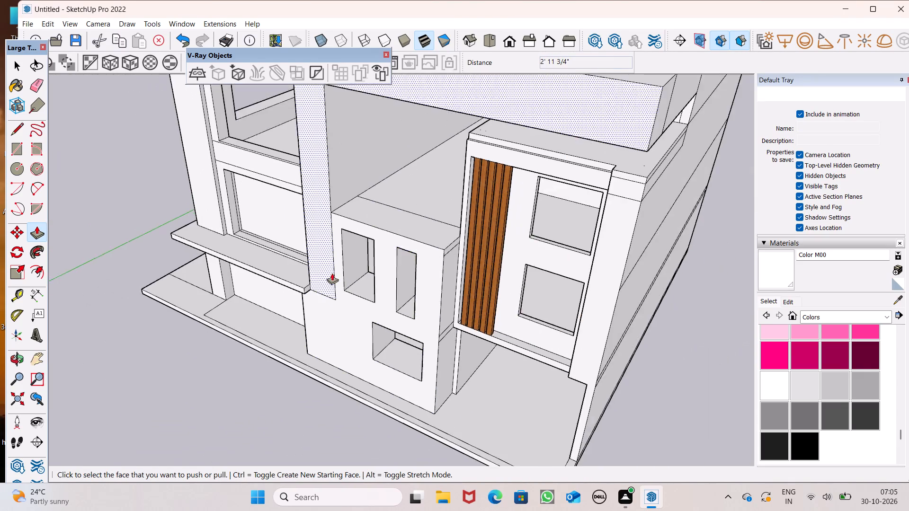
pyautogui.moveTo(325, 333); pyautogui.dragTo(452, 215, button='middle')
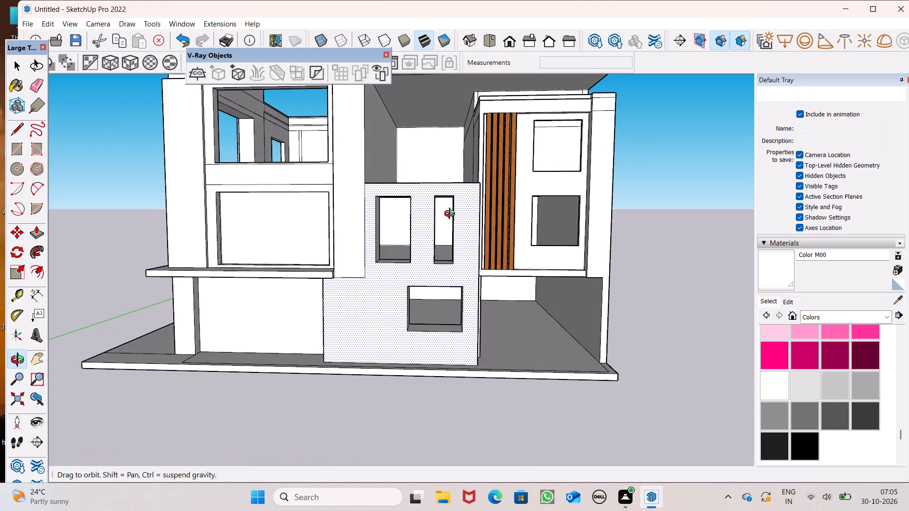
pyautogui.moveTo(452, 215); pyautogui.dragTo(448, 293, button='middle')
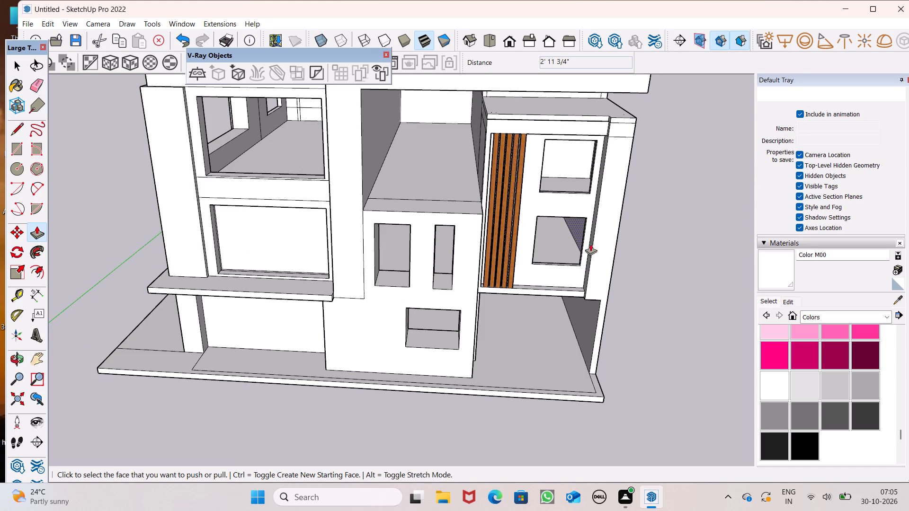
pyautogui.moveTo(514, 293); pyautogui.dragTo(351, 376, button='middle')
pyautogui.scroll(1, 506, 297)
pyautogui.scroll(6, 365, 374)
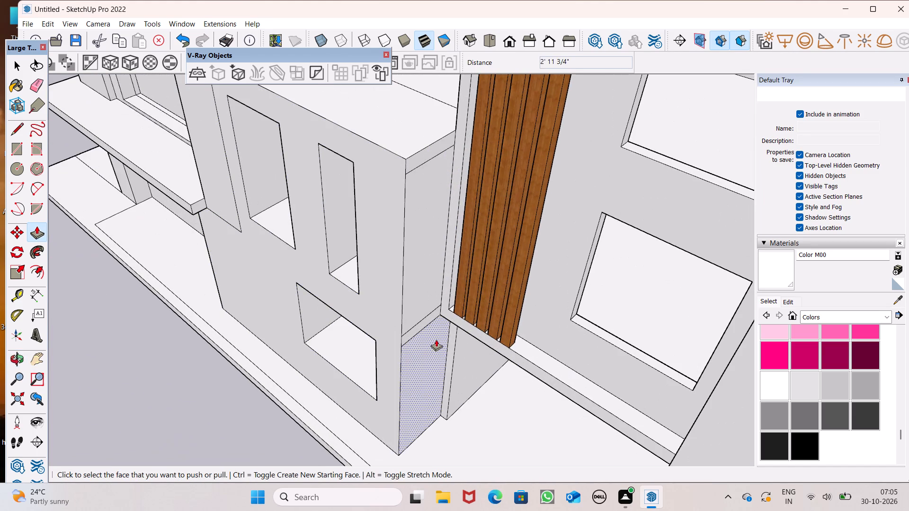
pyautogui.moveTo(446, 314); pyautogui.dragTo(420, 339)
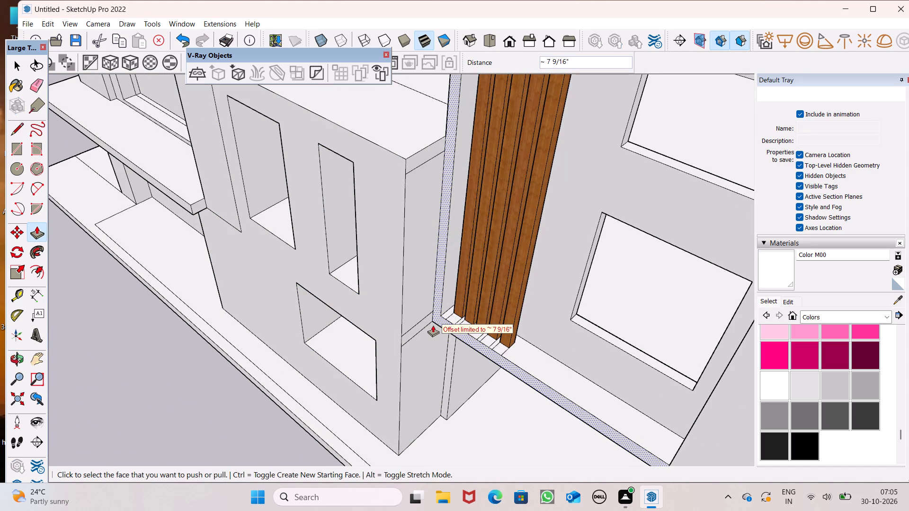
pyautogui.moveTo(433, 325); pyautogui.dragTo(418, 345)
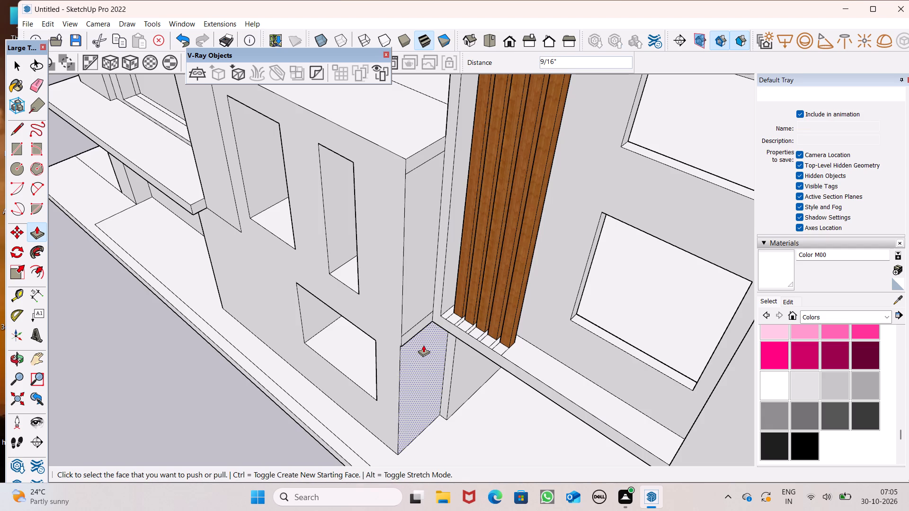
pyautogui.hotkey('ctrl', 'z')
pyautogui.moveTo(451, 327); pyautogui.dragTo(410, 351)
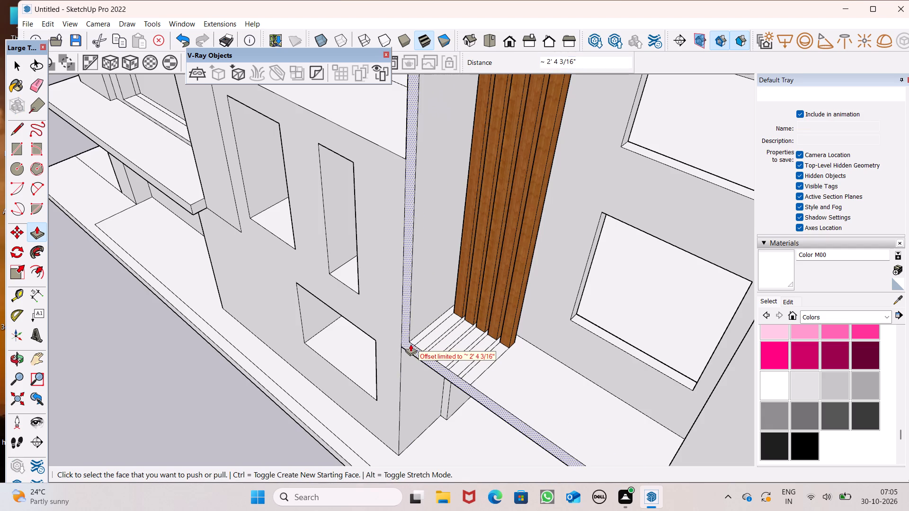
# Push/Pull each of the five wooden slats forward 2' 11 3/4" inside the extended frame.
pyautogui.moveTo(460, 308); pyautogui.dragTo(424, 352)
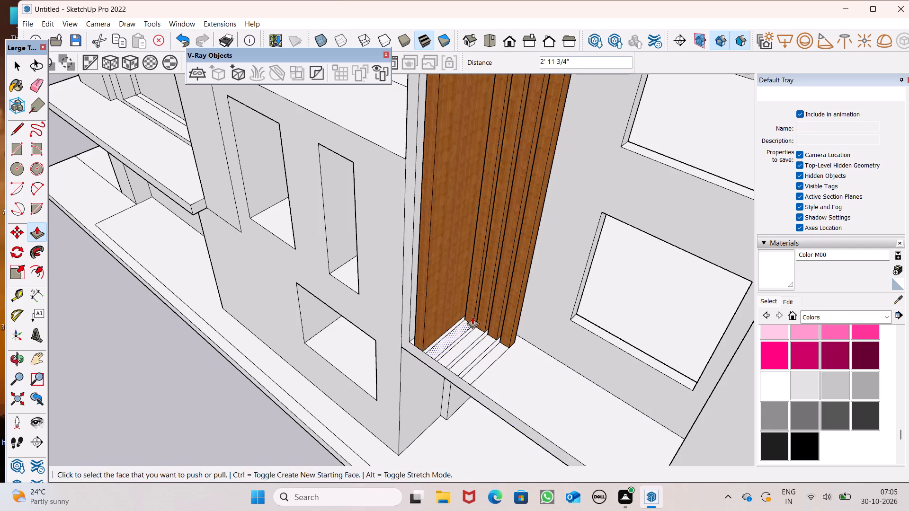
pyautogui.moveTo(472, 317); pyautogui.dragTo(446, 362)
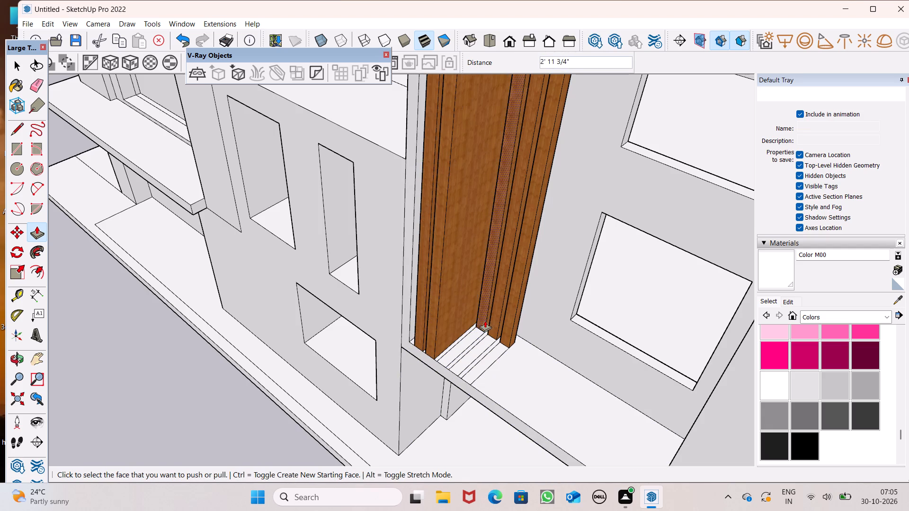
pyautogui.moveTo(484, 321); pyautogui.dragTo(448, 371)
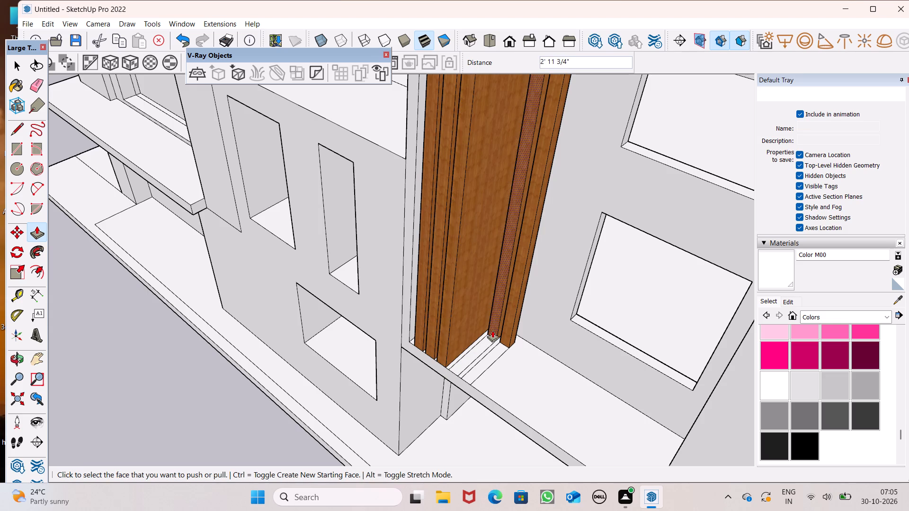
pyautogui.moveTo(492, 330); pyautogui.dragTo(463, 373)
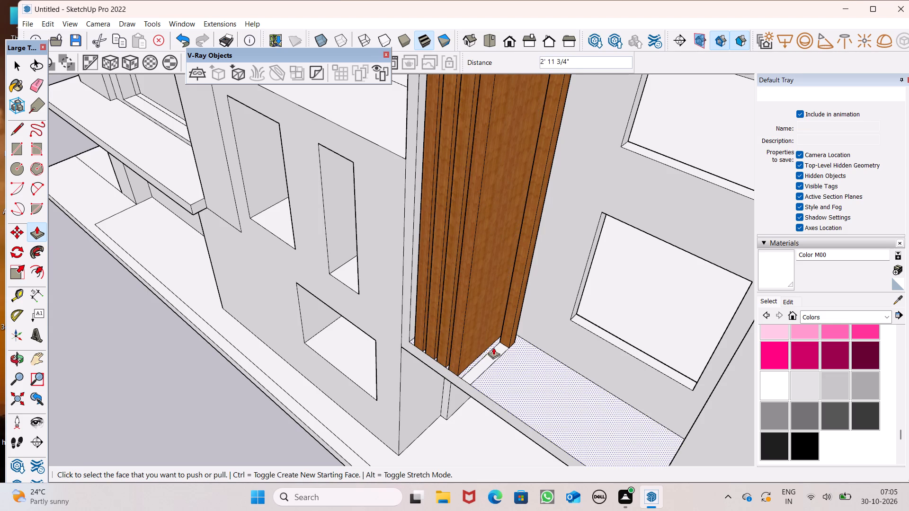
pyautogui.moveTo(507, 344); pyautogui.dragTo(477, 393)
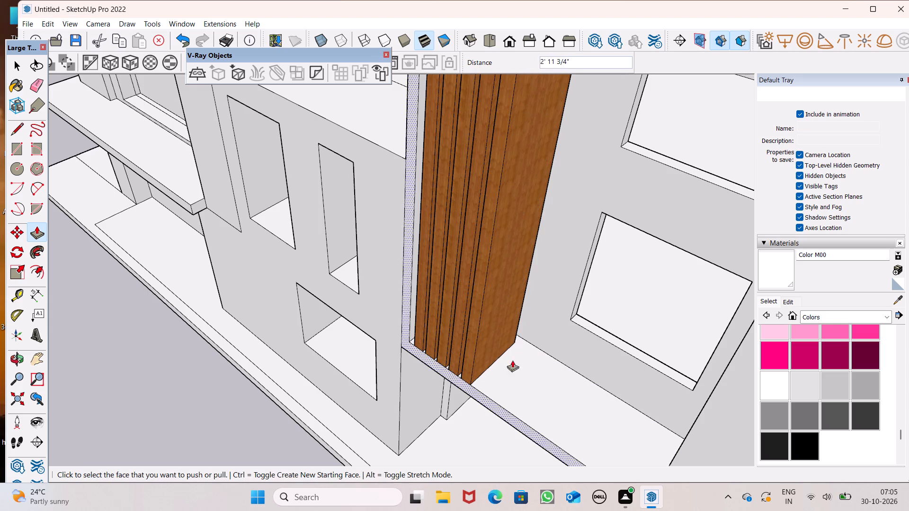
# Push/Pull the two-window wall beside the slats forward in stages, finishing with 9 9/16" and leaving it recessed inside the frame.
pyautogui.moveTo(553, 337); pyautogui.dragTo(528, 394)
pyautogui.moveTo(545, 347); pyautogui.dragTo(544, 352)
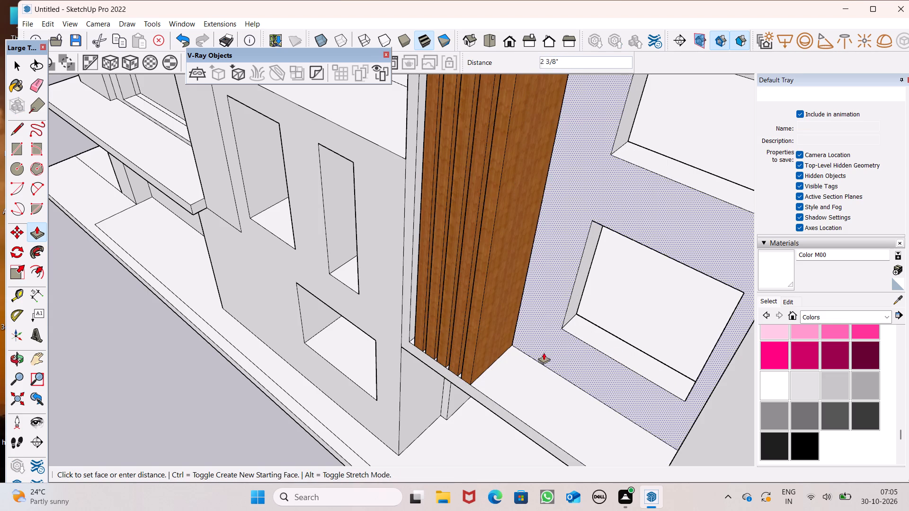
pyautogui.moveTo(544, 352); pyautogui.dragTo(512, 385)
pyautogui.moveTo(523, 354); pyautogui.dragTo(523, 355)
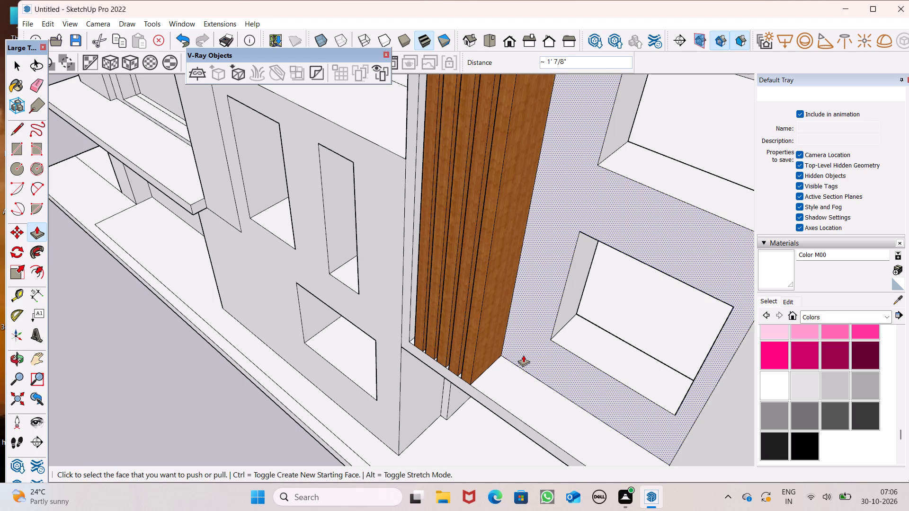
pyautogui.moveTo(523, 355); pyautogui.dragTo(516, 367)
# Push/Pull the set-back parapet strip above the slat frame forward 3' 3 1/4" to the frame's front edge.
pyautogui.scroll(-7, 490, 268)
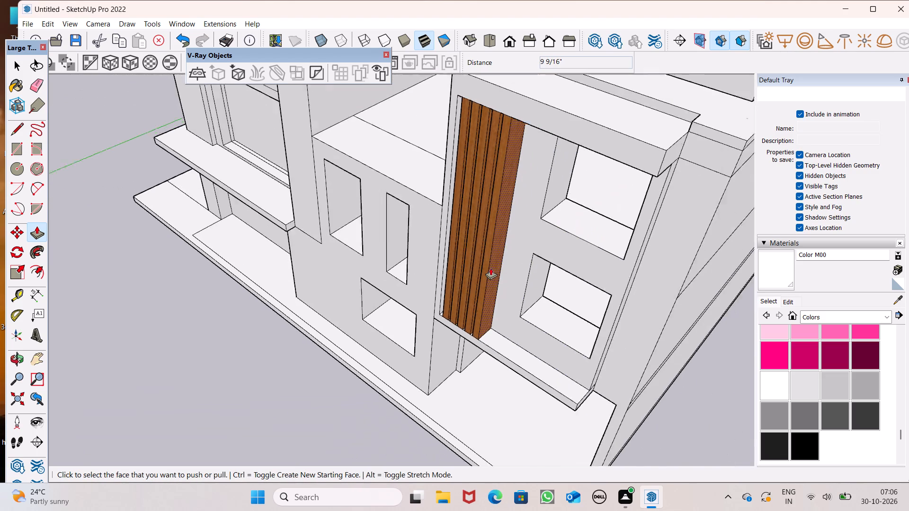
pyautogui.scroll(-2, 490, 268)
pyautogui.moveTo(574, 187); pyautogui.dragTo(617, 141, button='middle')
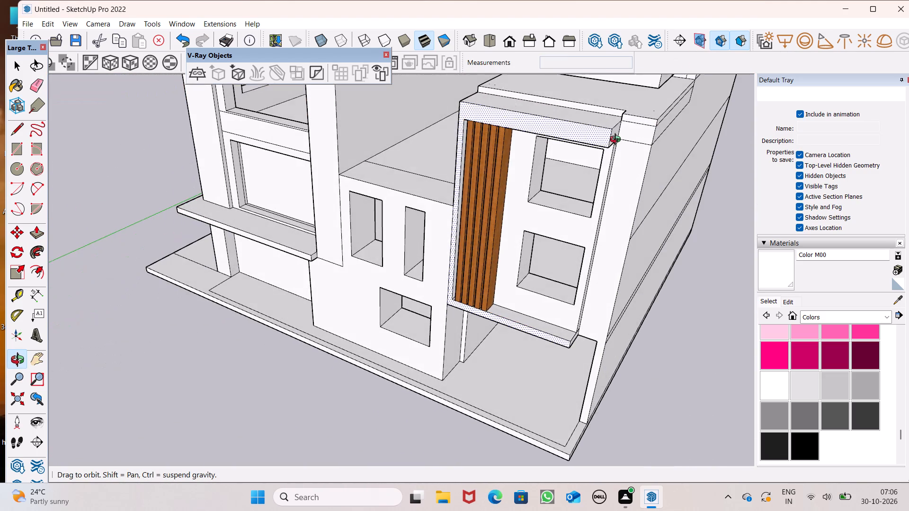
pyautogui.moveTo(617, 141); pyautogui.dragTo(506, 189, button='middle')
pyautogui.scroll(5, 556, 176)
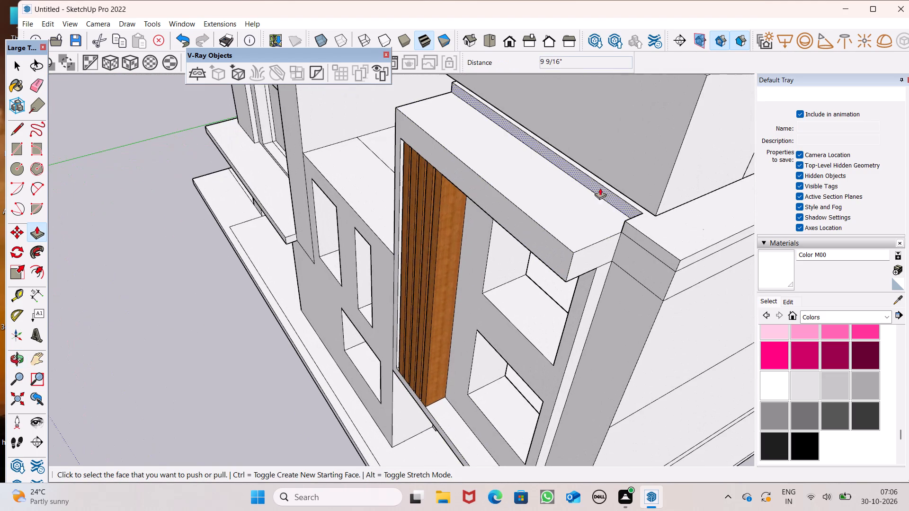
pyautogui.moveTo(605, 191); pyautogui.dragTo(570, 256)
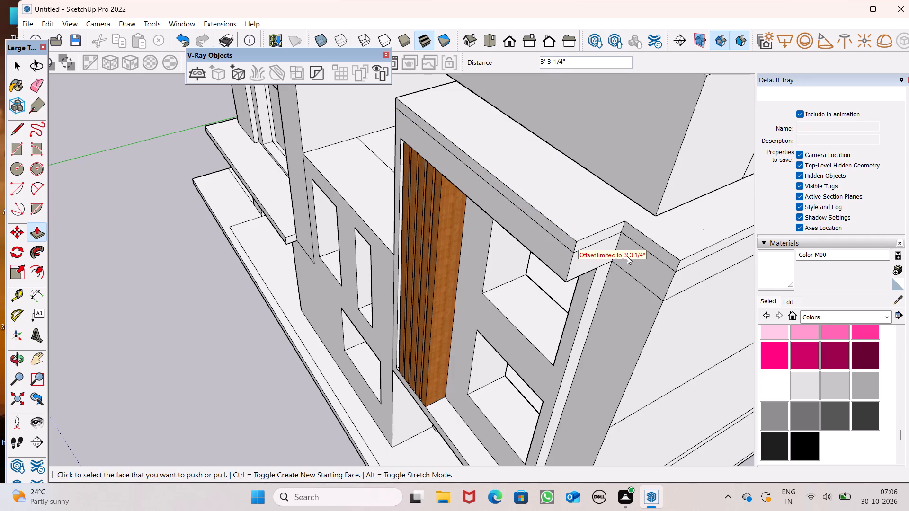
# Push/Pull the band and parapet strip above the corner pier forward in line with the slat frame, the strip by 2' 4 3/16".
pyautogui.moveTo(631, 258); pyautogui.dragTo(597, 278)
pyautogui.moveTo(634, 264); pyautogui.dragTo(581, 272)
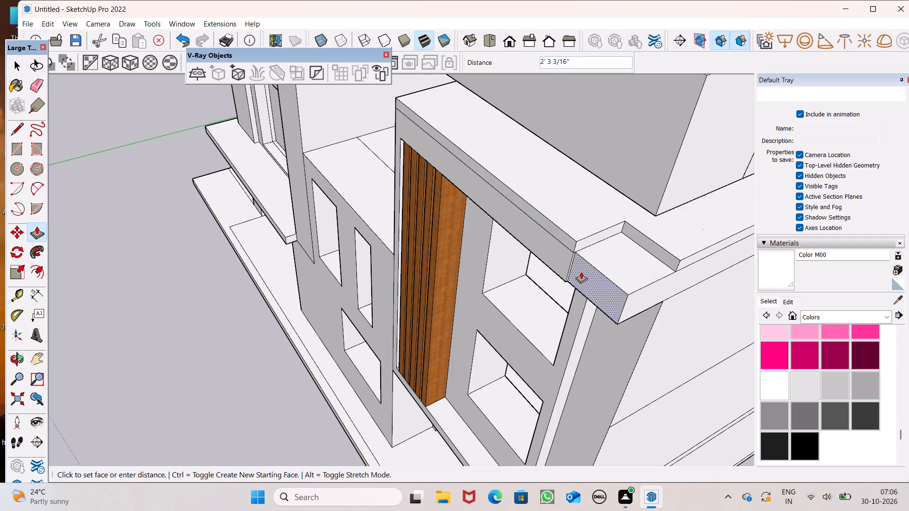
pyautogui.moveTo(581, 272); pyautogui.dragTo(565, 262)
pyautogui.moveTo(640, 244); pyautogui.dragTo(610, 258)
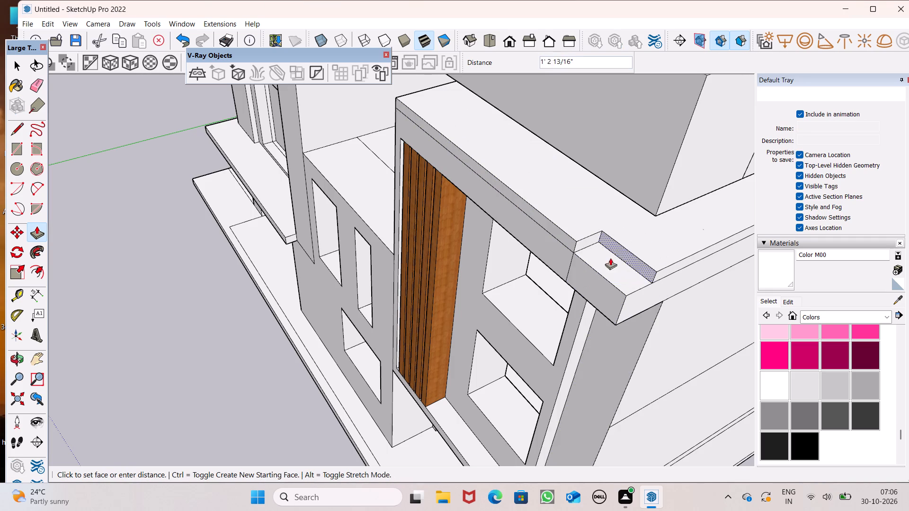
pyautogui.moveTo(610, 258); pyautogui.dragTo(553, 234)
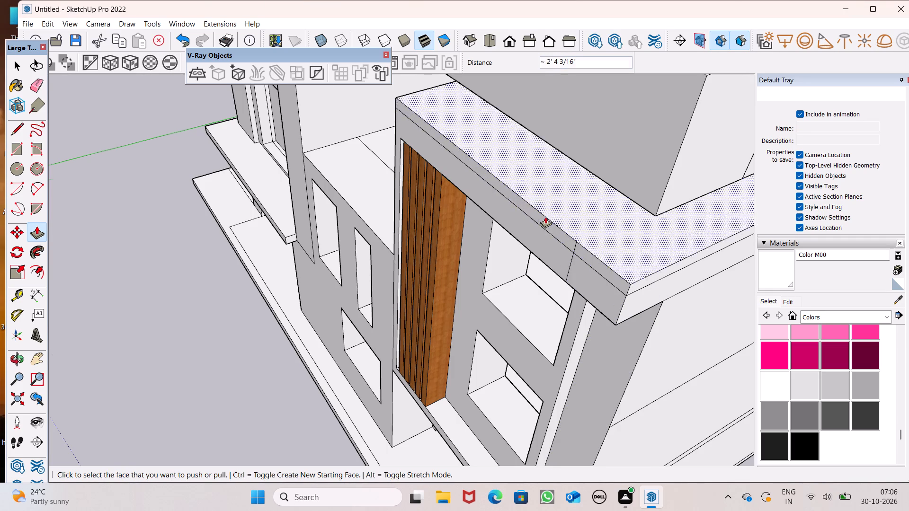
# Push/Pull the front face of the corner pier beside the two-window wall forward, flush with the band above it.
pyautogui.scroll(-5, 545, 216)
pyautogui.moveTo(551, 263); pyautogui.dragTo(639, 155, button='middle')
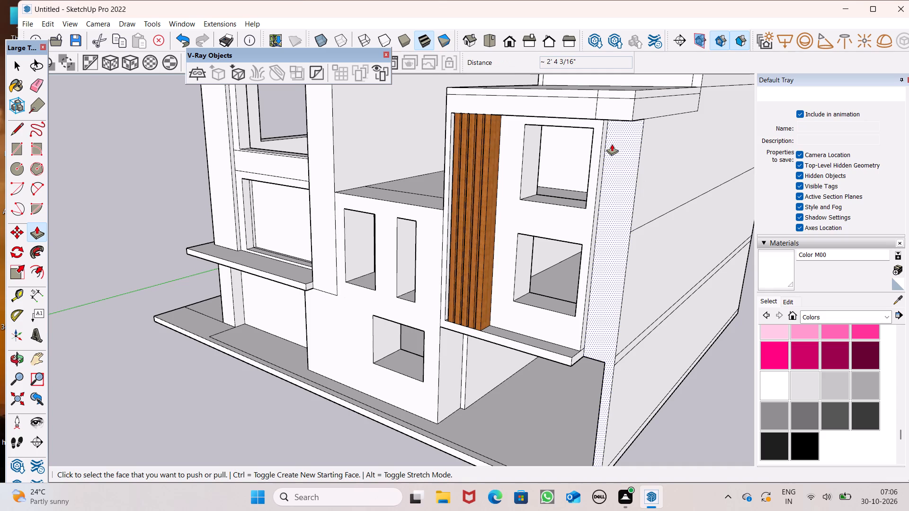
pyautogui.moveTo(612, 144); pyautogui.dragTo(585, 117)
# Draw a rectangle about 13' 2" by 8' 5" on the recessed ground-floor wall beneath the ledge.
pyautogui.moveTo(748, 141); pyautogui.dragTo(864, 181, button='middle')
pyautogui.scroll(1, 778, 141)
pyautogui.scroll(1, 868, 184)
pyautogui.scroll(-2, 444, 302)
pyautogui.moveTo(357, 354); pyautogui.dragTo(447, 292, button='middle')
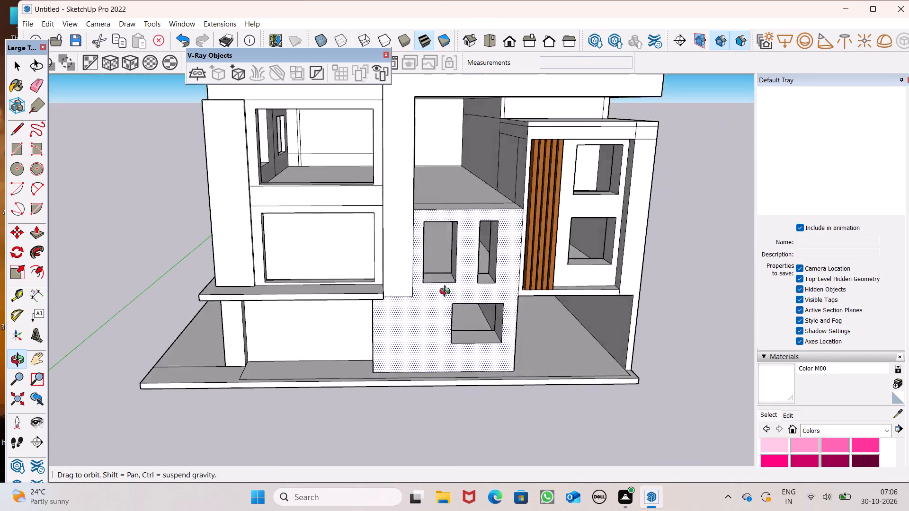
pyautogui.moveTo(447, 292); pyautogui.dragTo(407, 229, button='middle')
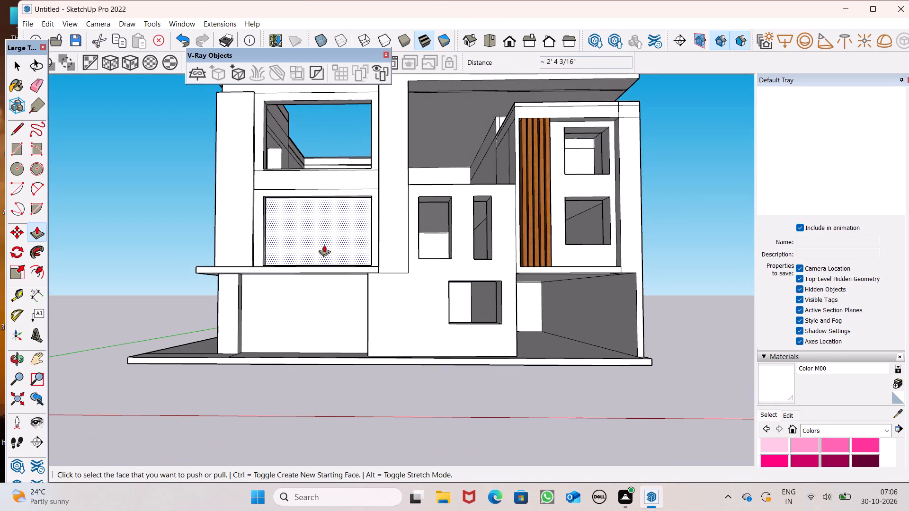
pyautogui.scroll(3, 337, 248)
pyautogui.scroll(-1, 302, 220)
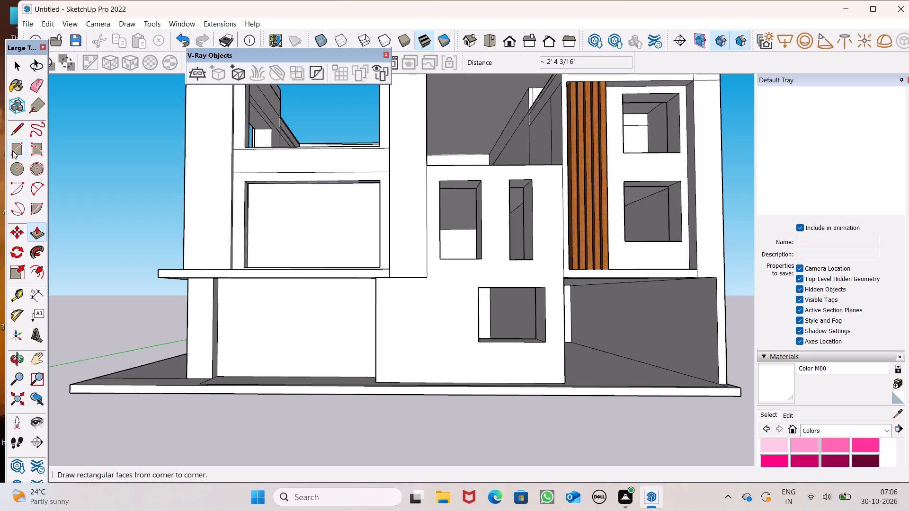
pyautogui.click(12, 150)
pyautogui.scroll(6, 170, 356)
pyautogui.scroll(-4, 246, 343)
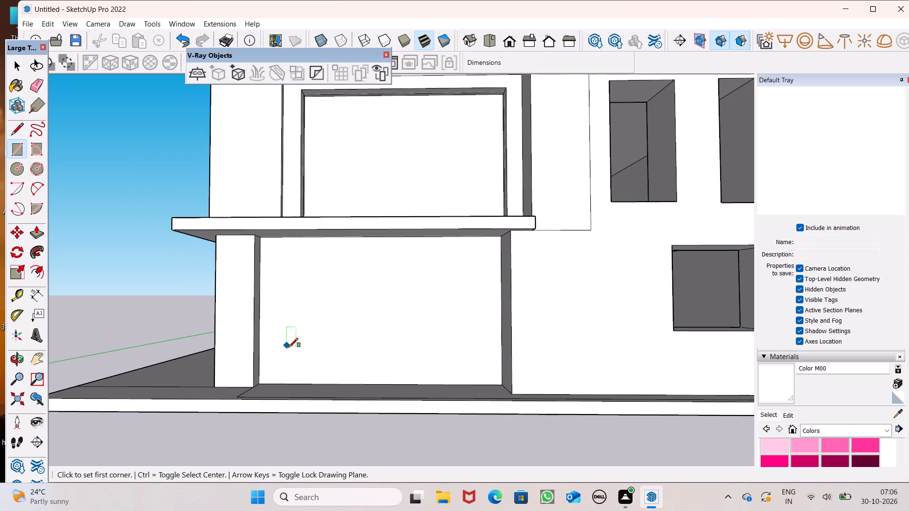
pyautogui.scroll(1, 299, 347)
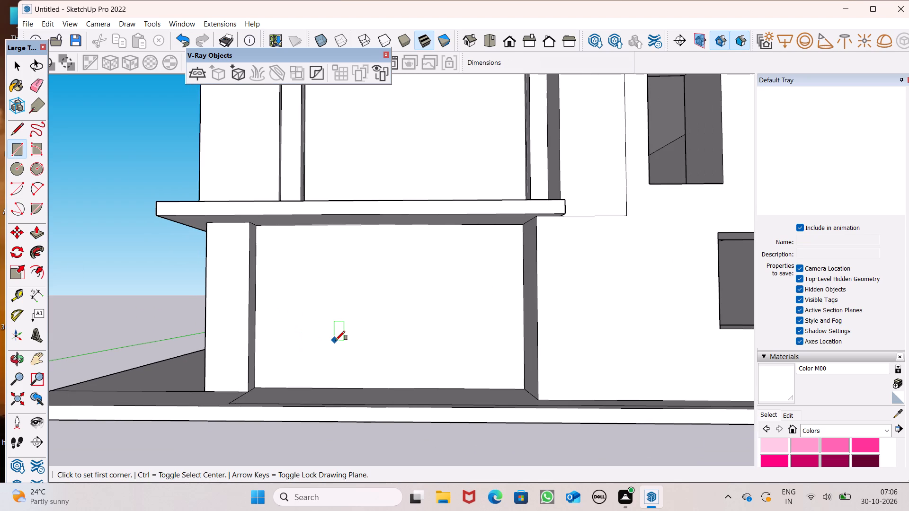
pyautogui.moveTo(340, 350); pyautogui.dragTo(332, 387, button='middle')
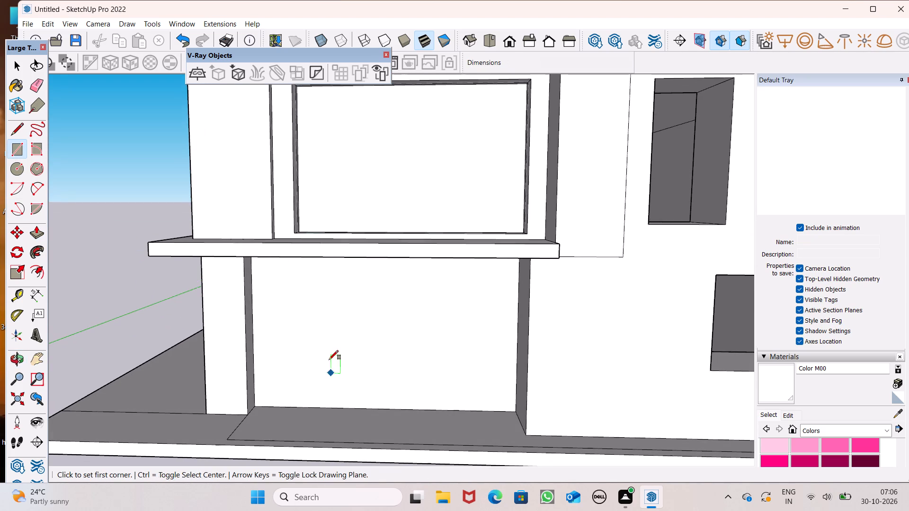
pyautogui.click(294, 272)
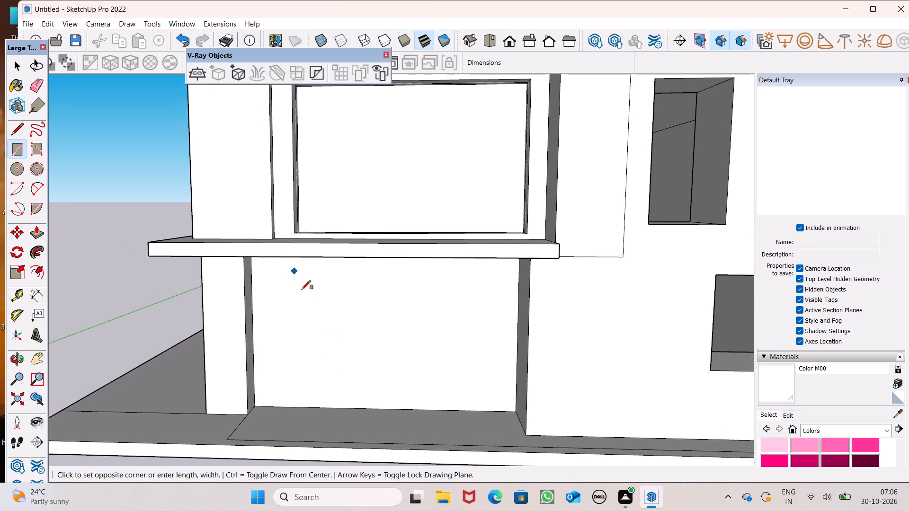
pyautogui.scroll(-5, 320, 322)
pyautogui.scroll(3, 410, 375)
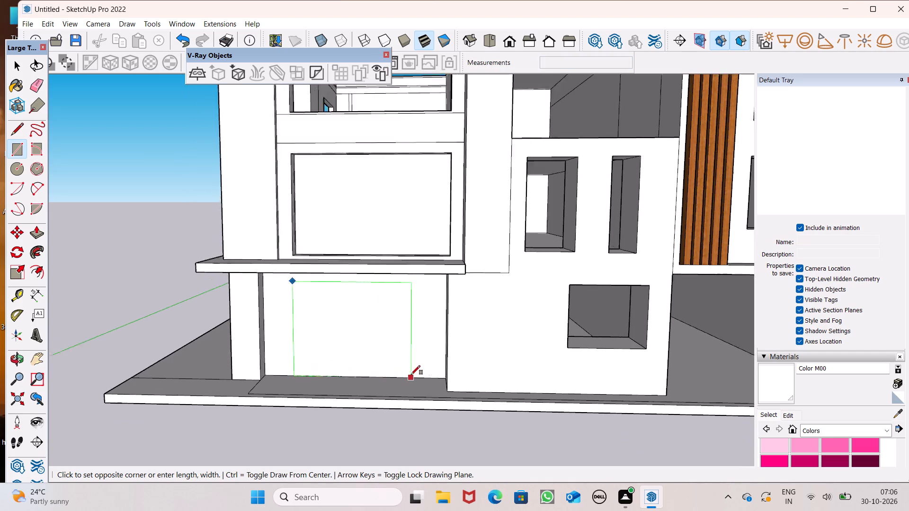
pyautogui.scroll(3, 411, 375)
pyautogui.scroll(4, 450, 374)
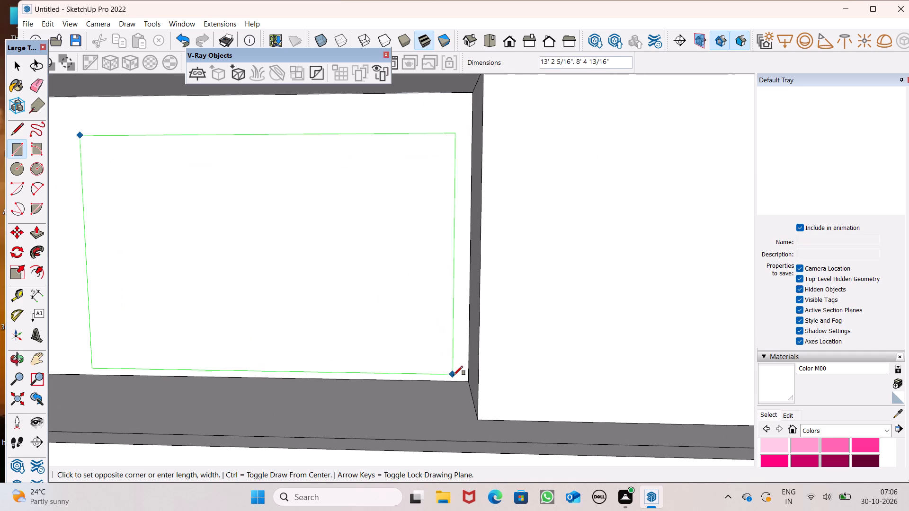
pyautogui.click(454, 375)
# Push/Pull the large rectangle on the recessed ground-floor wall 6" inward to cut an opening through it.
pyautogui.scroll(-7, 497, 272)
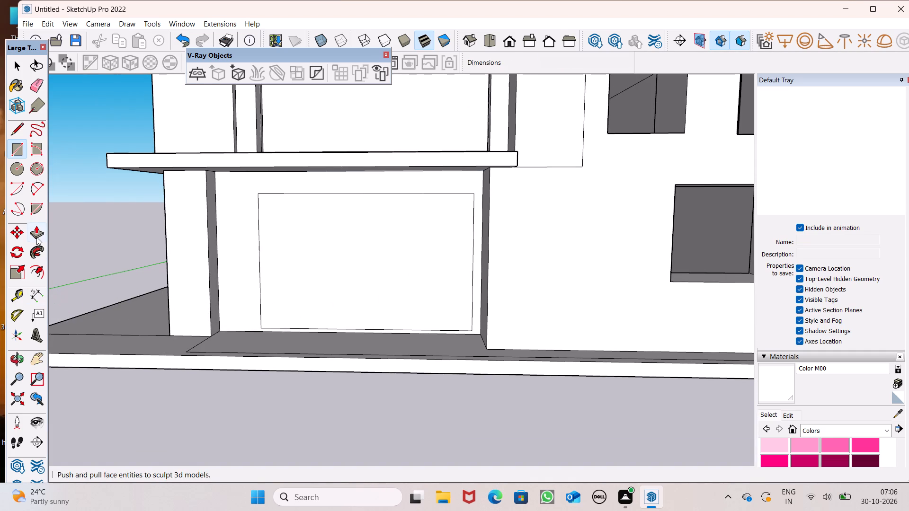
pyautogui.click(37, 230)
pyautogui.moveTo(412, 364); pyautogui.dragTo(405, 365, button='middle')
pyautogui.scroll(4, 372, 349)
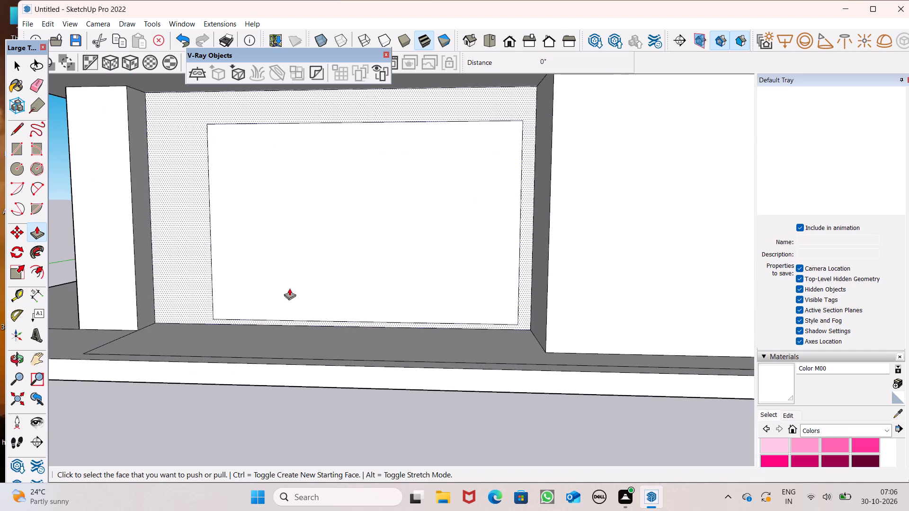
pyautogui.moveTo(233, 307); pyautogui.dragTo(258, 294)
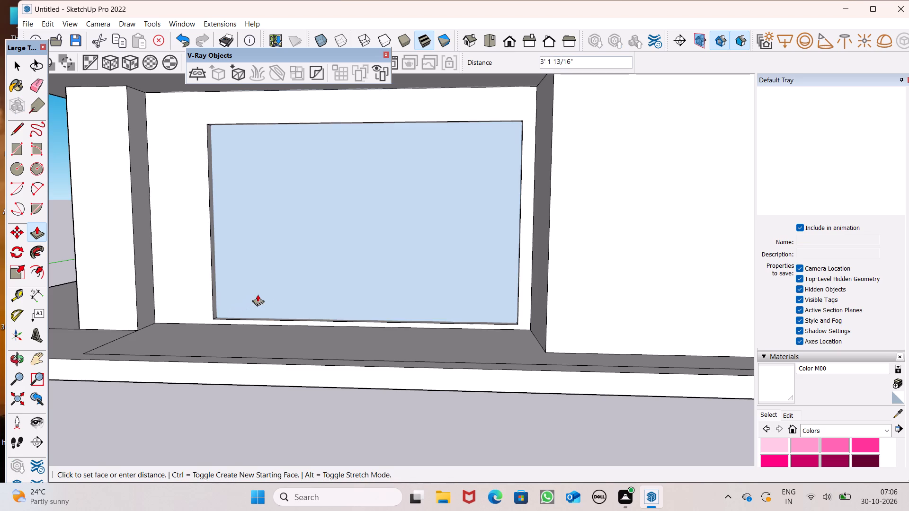
pyautogui.moveTo(258, 294); pyautogui.dragTo(310, 283)
pyautogui.scroll(-5, 309, 275)
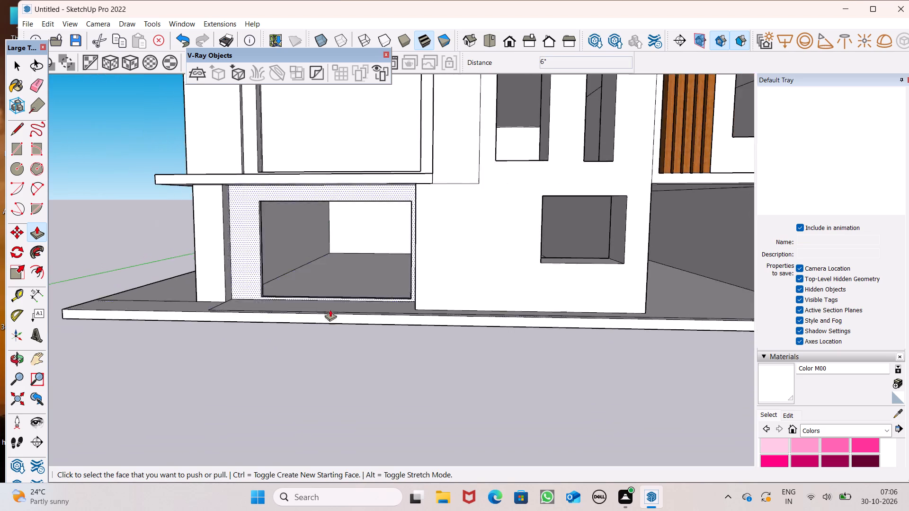
# Push/Pull the front face of the tall frame's vertical leg forward 1' 1/8", flush with the ledge's front edge.
pyautogui.moveTo(332, 312); pyautogui.dragTo(296, 423, button='middle')
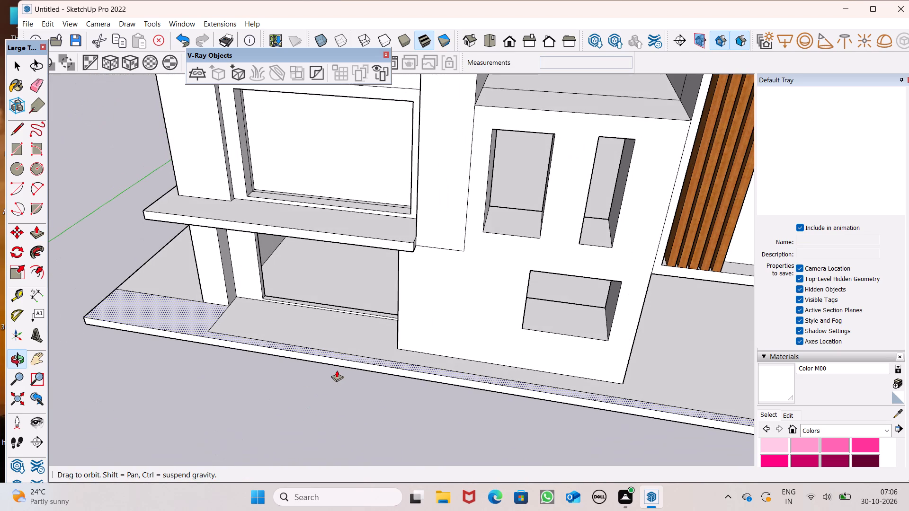
pyautogui.scroll(-9, 325, 347)
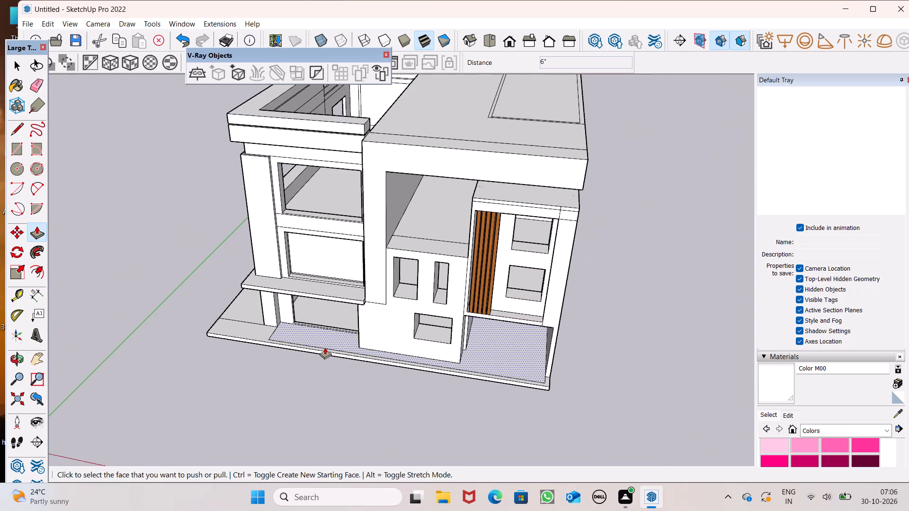
pyautogui.scroll(-2, 393, 287)
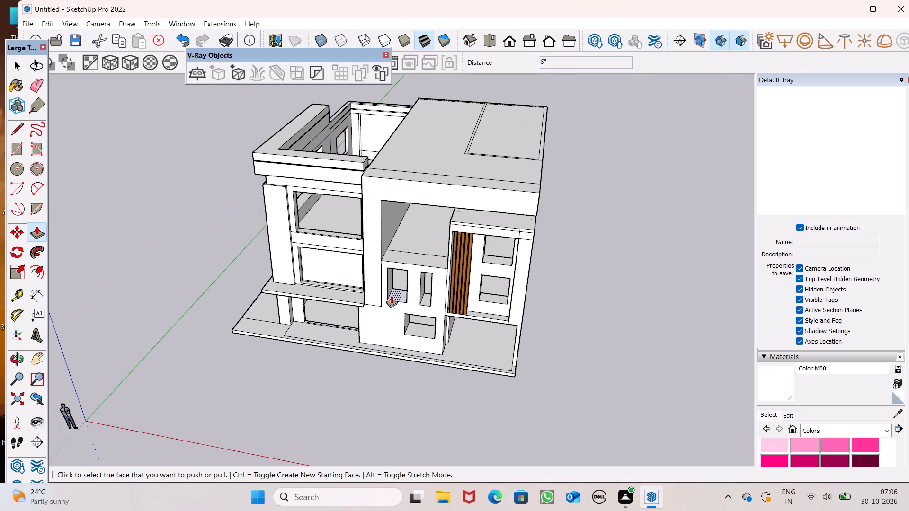
pyautogui.moveTo(421, 304); pyautogui.dragTo(340, 307, button='middle')
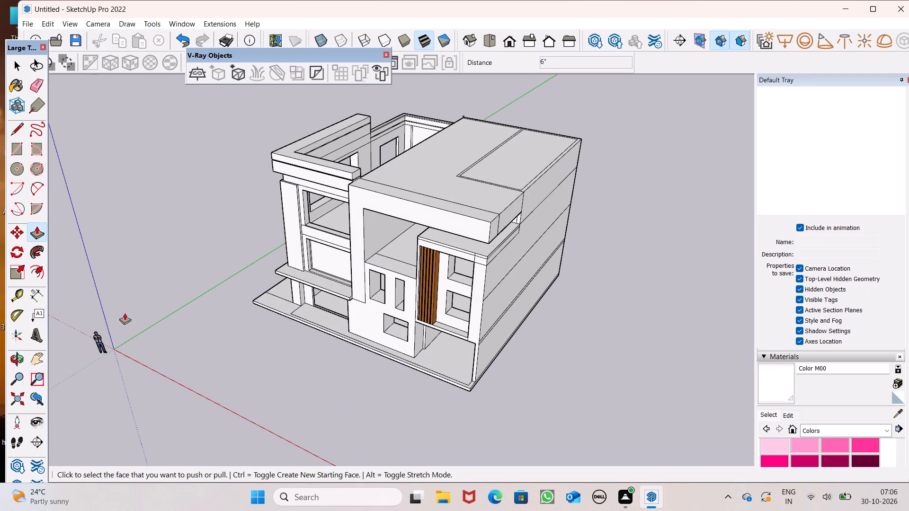
pyautogui.scroll(-2, 343, 338)
pyautogui.click(37, 234)
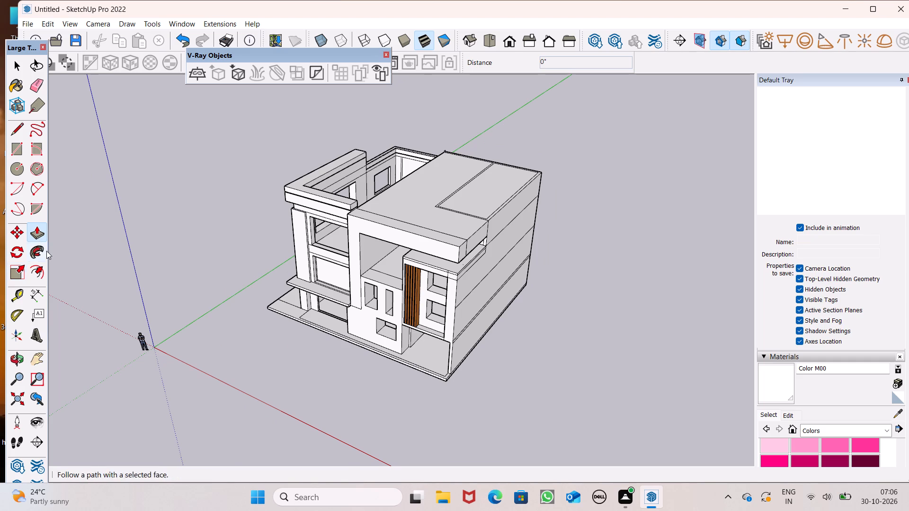
pyautogui.scroll(6, 251, 329)
pyautogui.scroll(6, 425, 288)
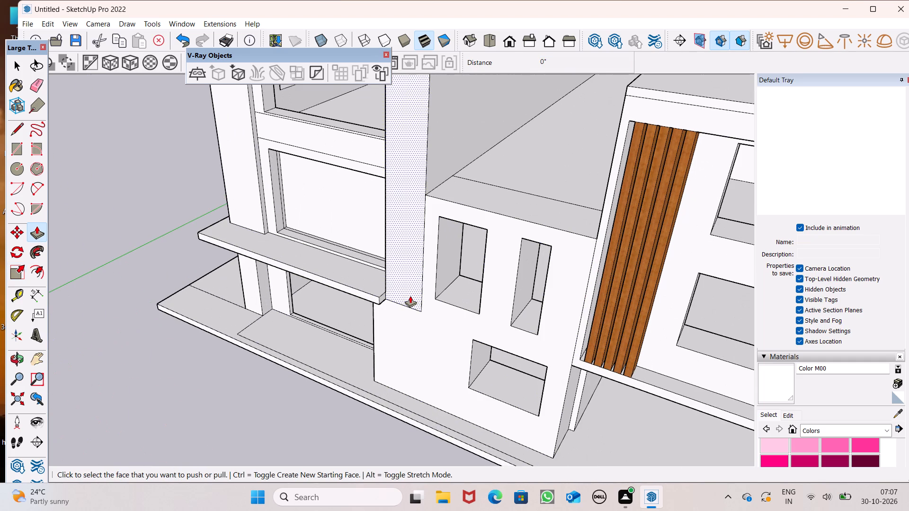
pyautogui.moveTo(410, 295); pyautogui.dragTo(397, 303)
pyautogui.scroll(-3, 269, 301)
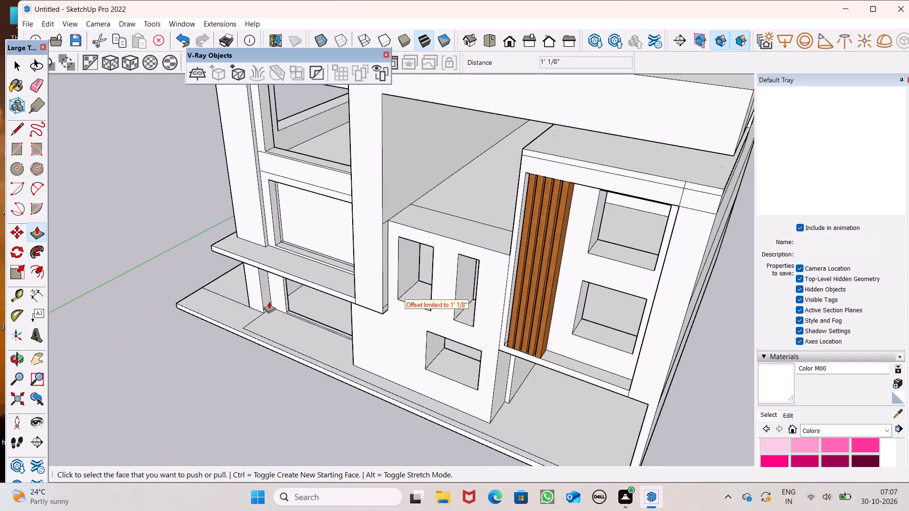
# Push/Pull the same vertical leg's front face a further 11 11/16" forward, beyond the ledge's edge.
pyautogui.moveTo(316, 319); pyautogui.dragTo(424, 305, button='middle')
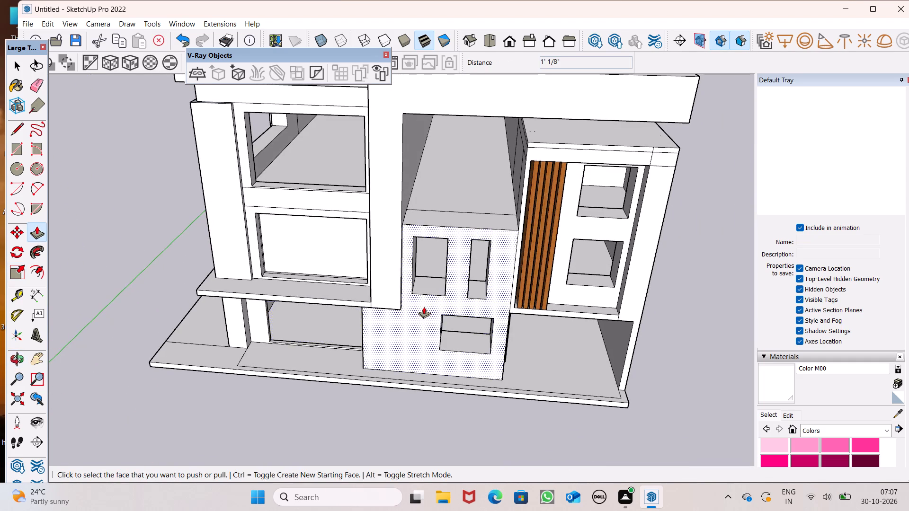
pyautogui.moveTo(422, 307); pyautogui.dragTo(479, 297, button='middle')
pyautogui.scroll(1, 422, 307)
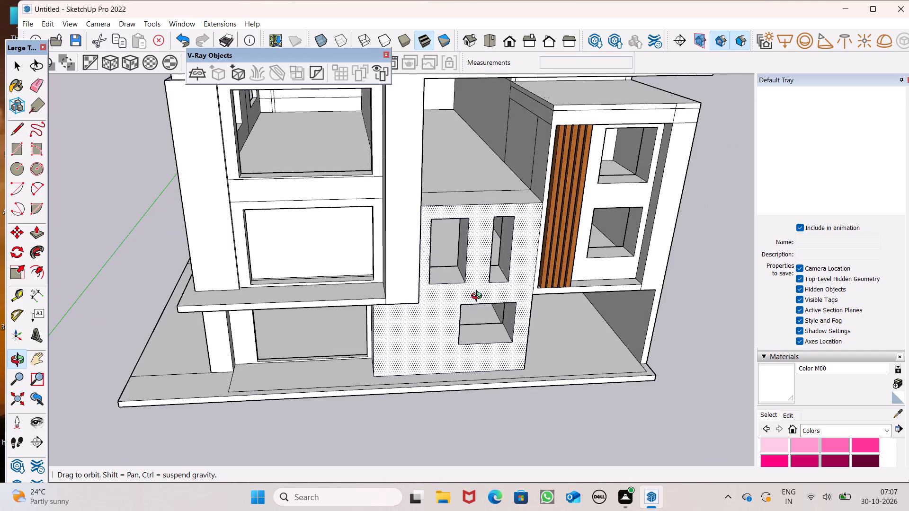
pyautogui.moveTo(479, 297); pyautogui.dragTo(580, 343, button='middle')
pyautogui.scroll(3, 460, 326)
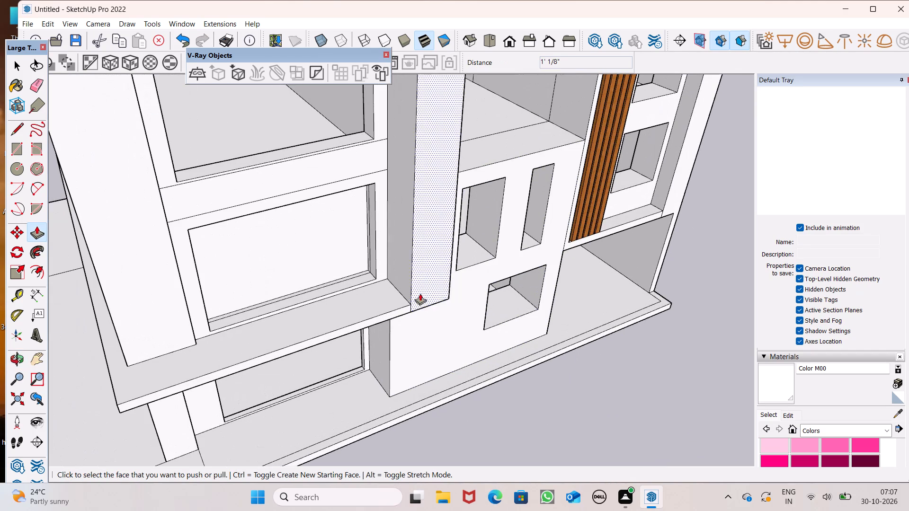
pyautogui.moveTo(420, 293); pyautogui.dragTo(419, 302)
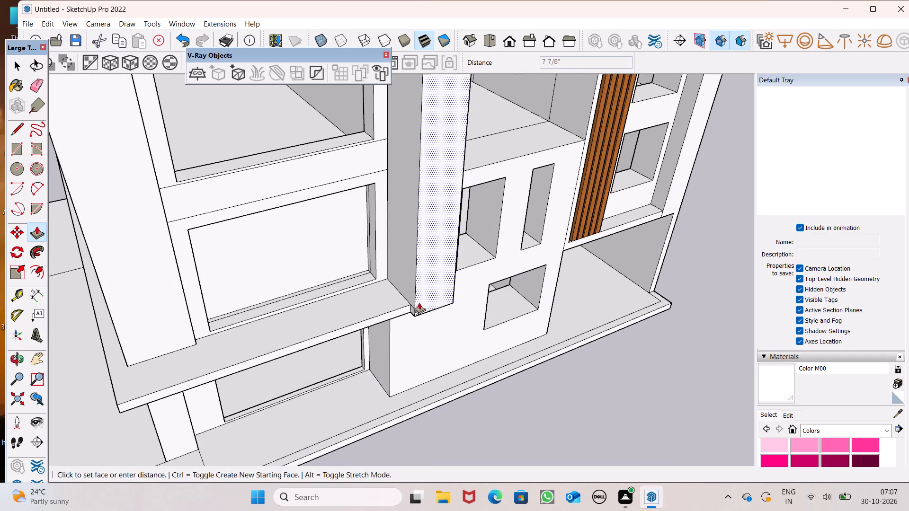
pyautogui.moveTo(419, 302); pyautogui.dragTo(420, 306)
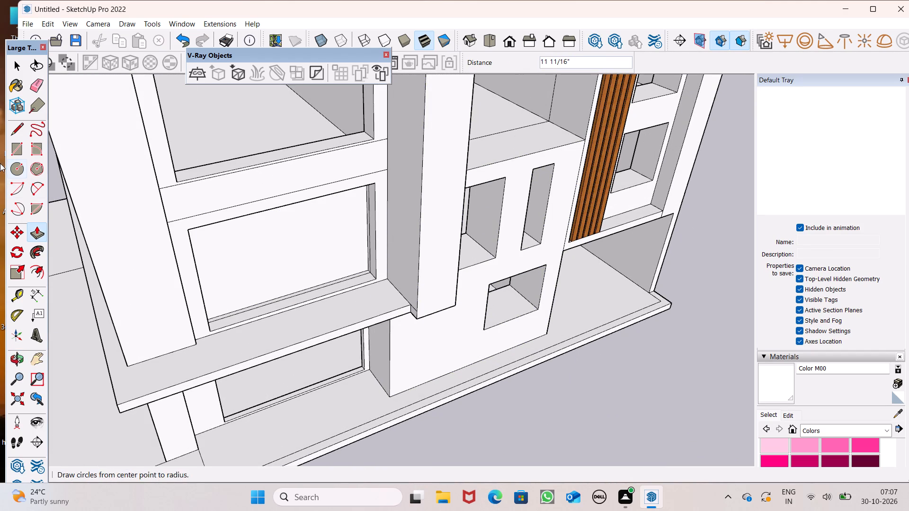
# Erase the leftover edge near the bottom of the vertical leg's side face, beside the ledge.
pyautogui.click(34, 86)
pyautogui.scroll(6, 322, 309)
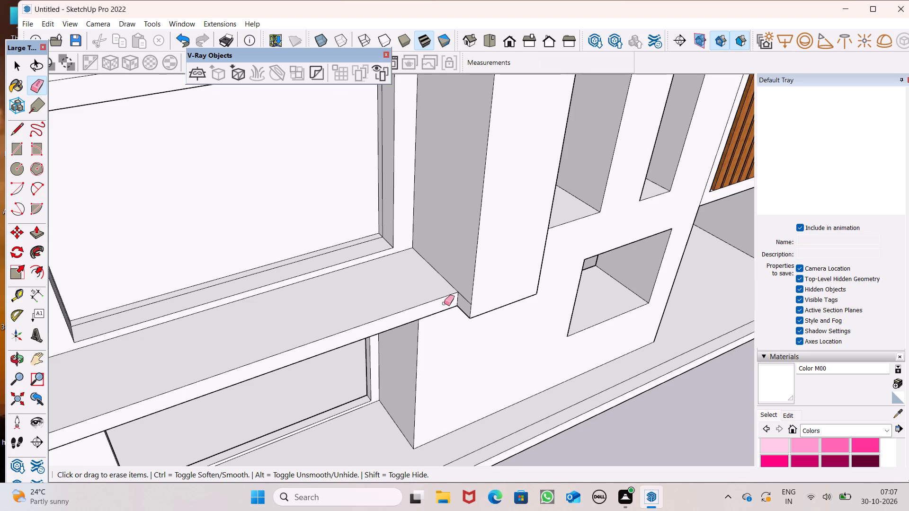
pyautogui.moveTo(461, 302); pyautogui.dragTo(462, 295)
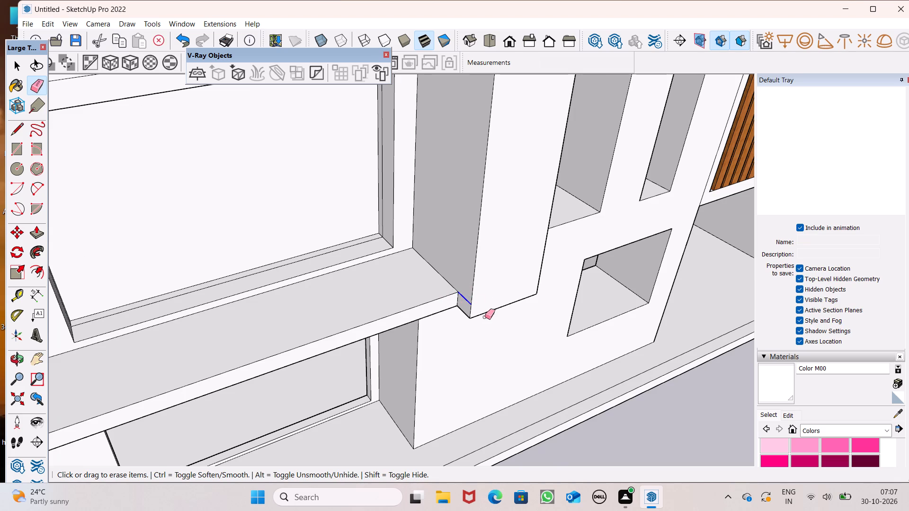
pyautogui.moveTo(482, 320); pyautogui.dragTo(65, 288, button='middle')
pyautogui.click(274, 264)
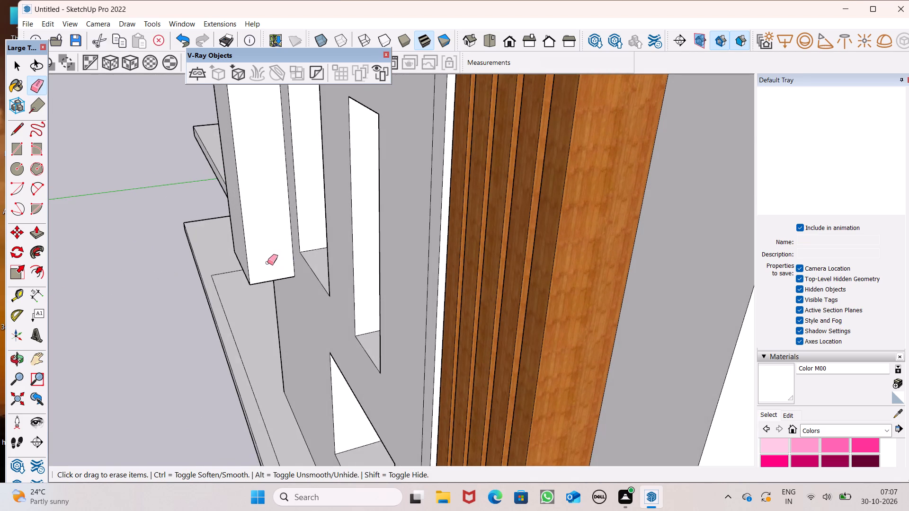
# Erase the short leftover edges on the underside of the slab above the open ground-floor bay.
pyautogui.scroll(-2, 267, 263)
pyautogui.moveTo(125, 339); pyautogui.dragTo(307, 300, button='middle')
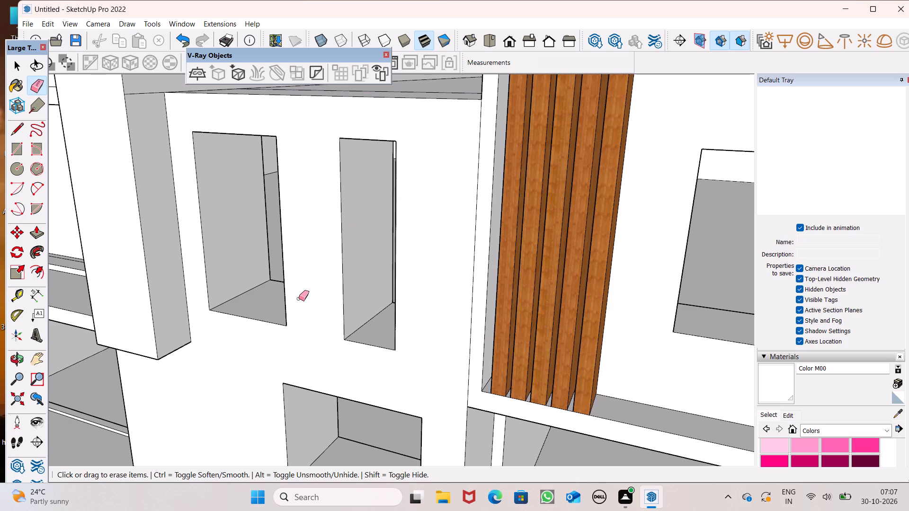
pyautogui.scroll(-11, 440, 212)
pyautogui.moveTo(327, 232); pyautogui.dragTo(407, 151, button='middle')
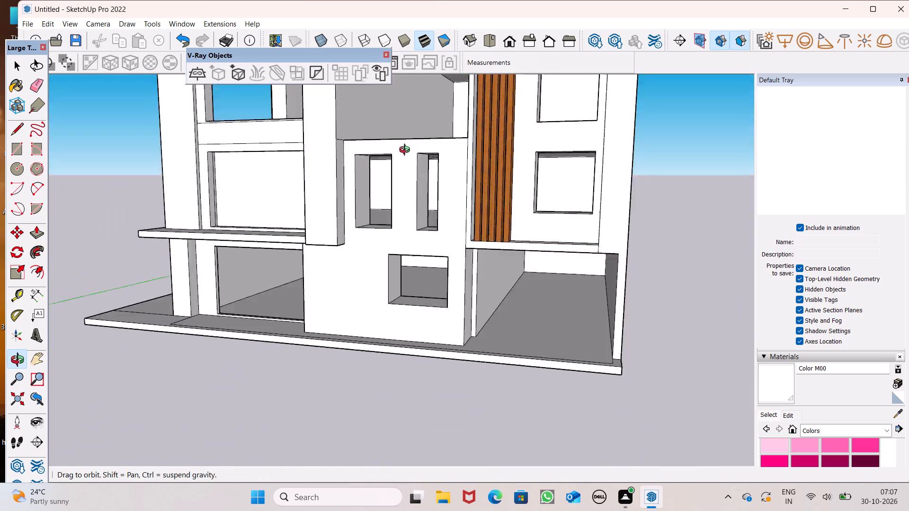
pyautogui.moveTo(407, 151); pyautogui.dragTo(407, 53, button='middle')
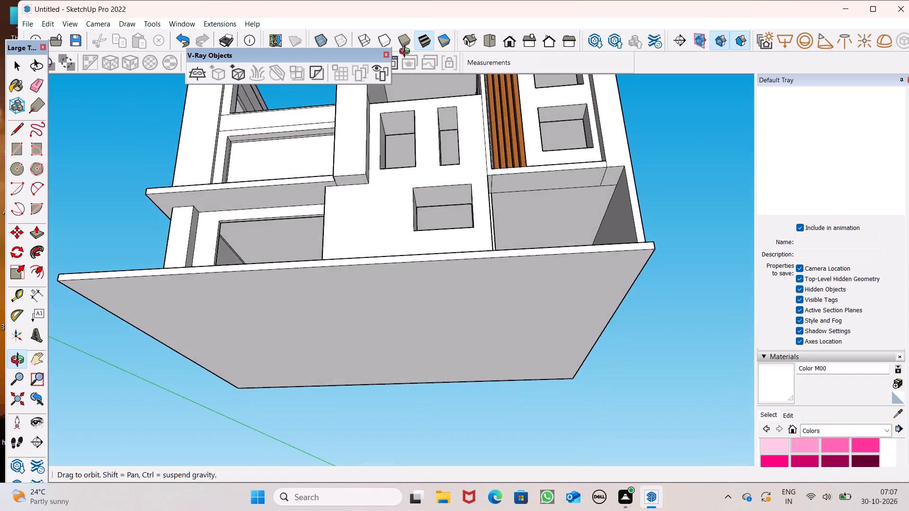
pyautogui.moveTo(407, 53); pyautogui.dragTo(424, 29, button='middle')
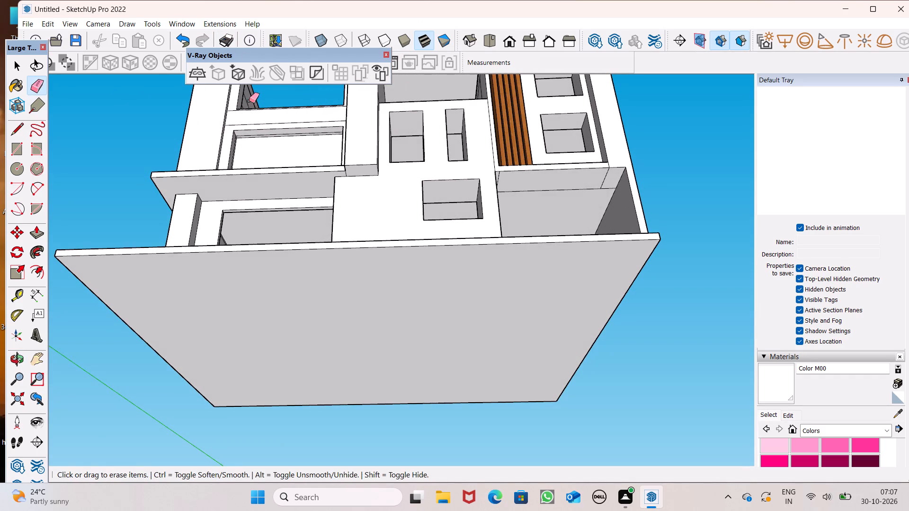
pyautogui.scroll(7, 443, 186)
pyautogui.moveTo(686, 147); pyautogui.dragTo(672, 156)
pyautogui.scroll(2, 603, 159)
pyautogui.moveTo(600, 159); pyautogui.dragTo(498, 165, button='middle')
pyautogui.scroll(5, 408, 180)
pyautogui.moveTo(348, 158); pyautogui.dragTo(353, 150)
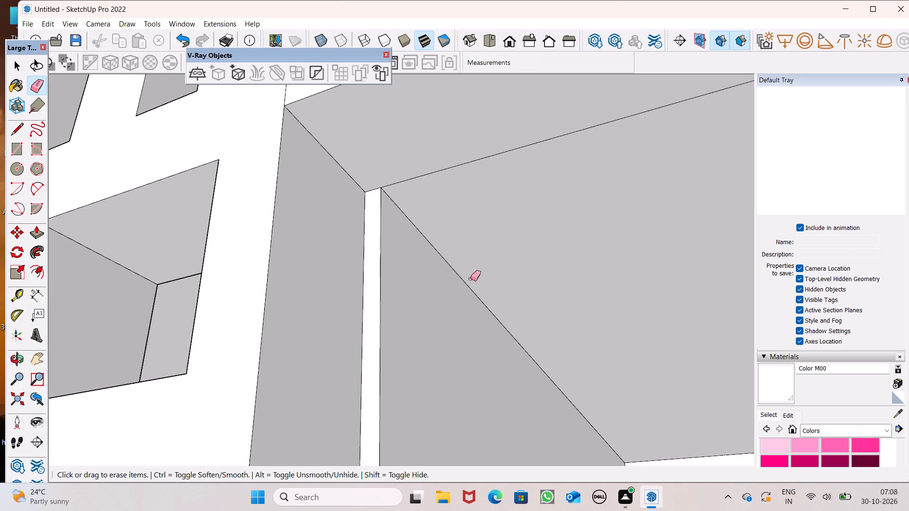
# Erase the long leftover edge running across the open bay's ceiling, including its remaining short end piece.
pyautogui.scroll(-9, 452, 267)
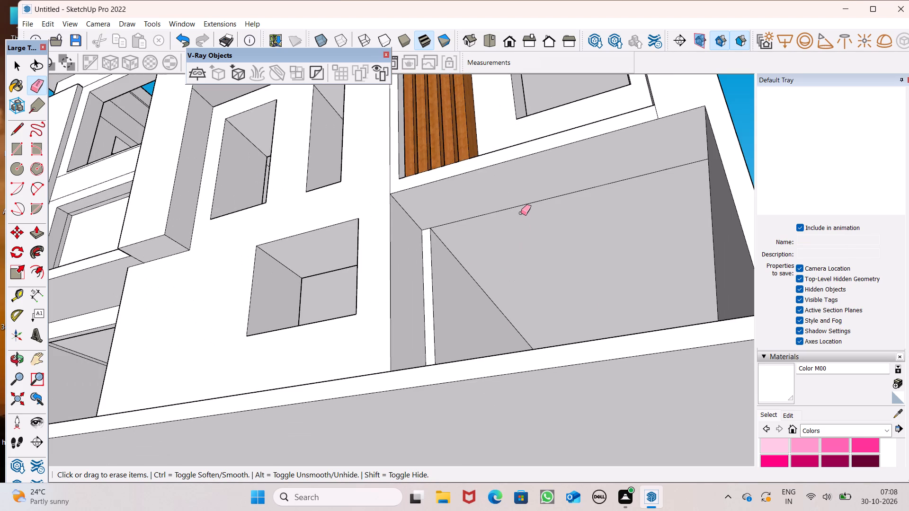
pyautogui.scroll(-5, 521, 212)
pyautogui.scroll(-4, 526, 167)
pyautogui.moveTo(511, 194); pyautogui.dragTo(510, 201)
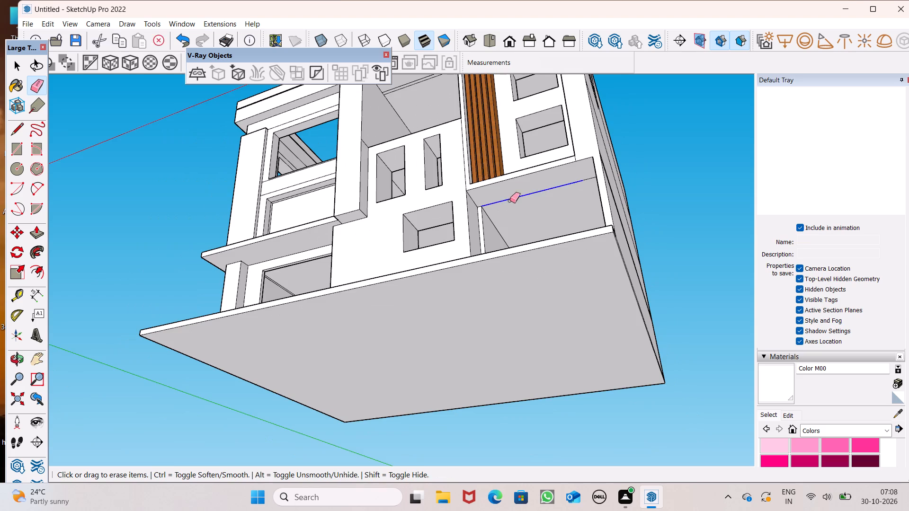
pyautogui.scroll(-3, 508, 182)
pyautogui.scroll(6, 555, 191)
pyautogui.moveTo(570, 219); pyautogui.dragTo(640, 182, button='middle')
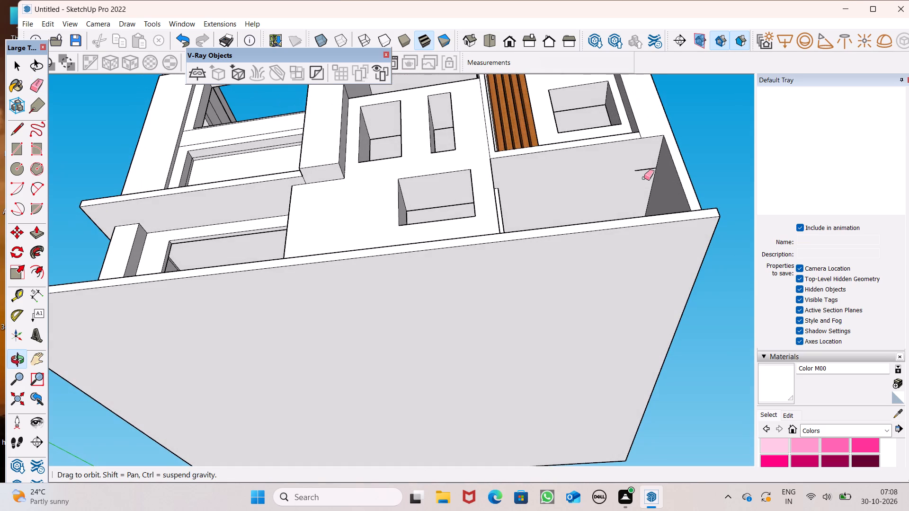
pyautogui.moveTo(646, 169); pyautogui.dragTo(639, 172)
pyautogui.scroll(-13, 618, 170)
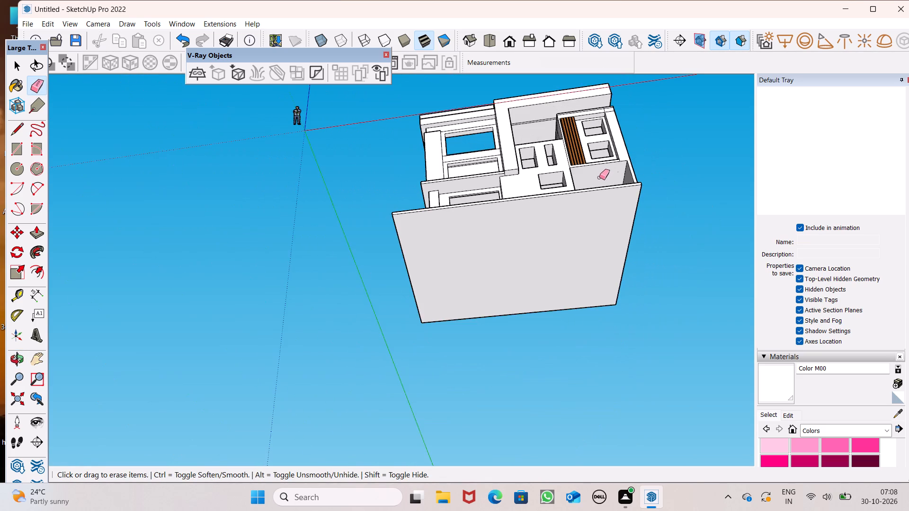
# Draw a rectangle about 7' 3" by 5' 7" on the ground-floor side wall, below the smaller first-floor window.
pyautogui.moveTo(438, 190); pyautogui.dragTo(673, 418, button='middle')
pyautogui.scroll(1, 586, 314)
pyautogui.moveTo(585, 311); pyautogui.dragTo(773, 290, button='middle')
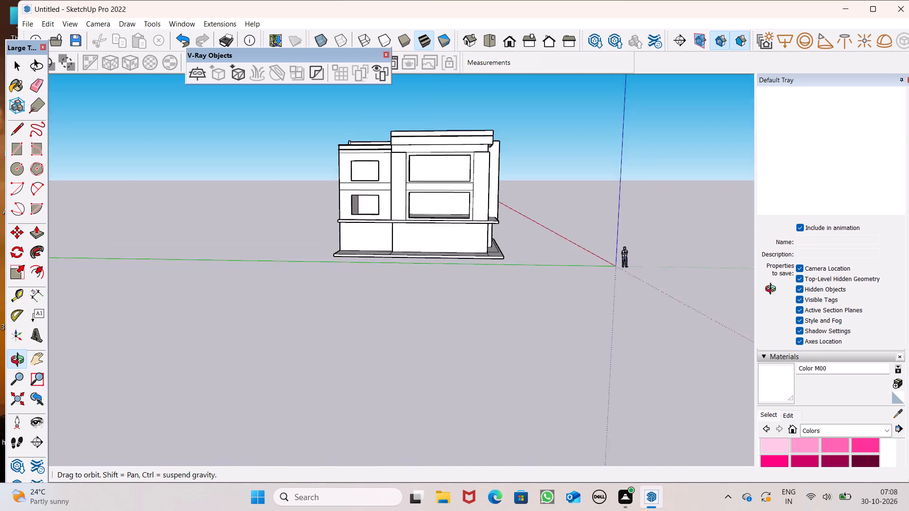
pyautogui.moveTo(773, 290); pyautogui.dragTo(778, 308, button='middle')
pyautogui.scroll(7, 377, 253)
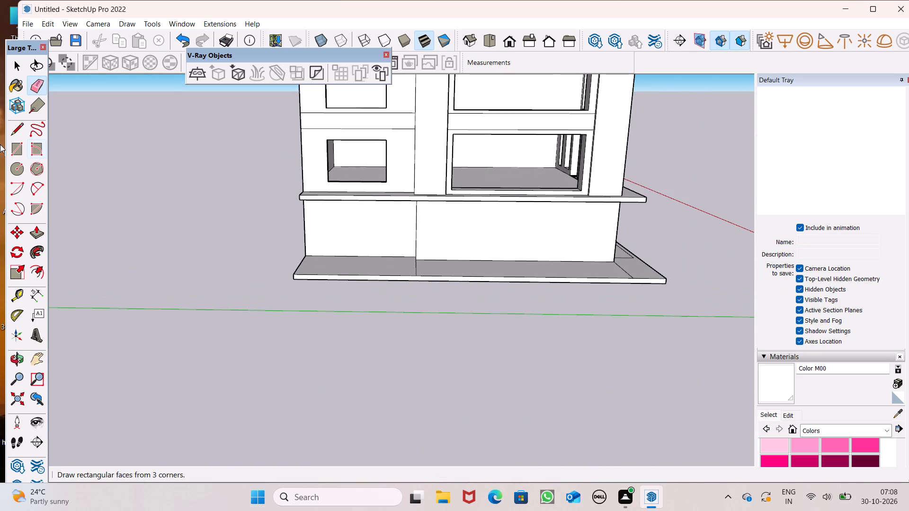
pyautogui.click(24, 151)
pyautogui.moveTo(239, 205); pyautogui.dragTo(238, 151, button='middle')
pyautogui.scroll(1, 236, 153)
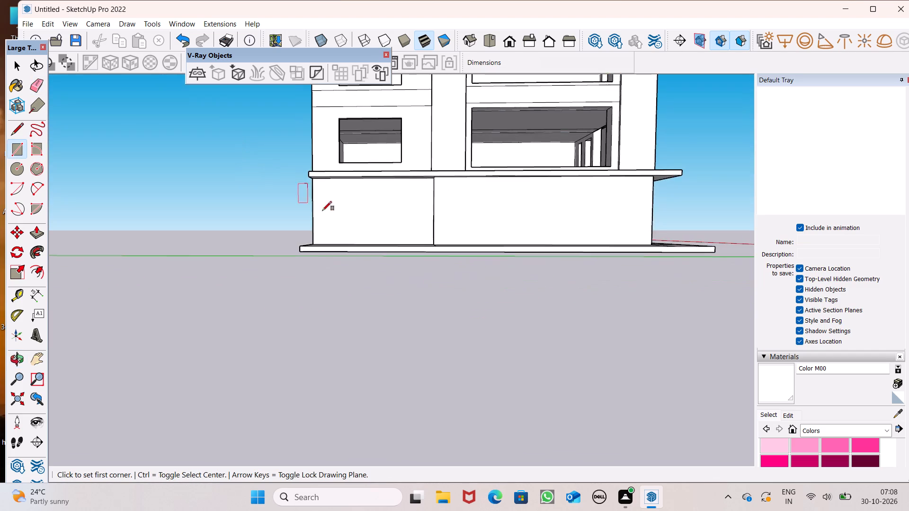
pyautogui.scroll(8, 359, 221)
pyautogui.click(291, 137)
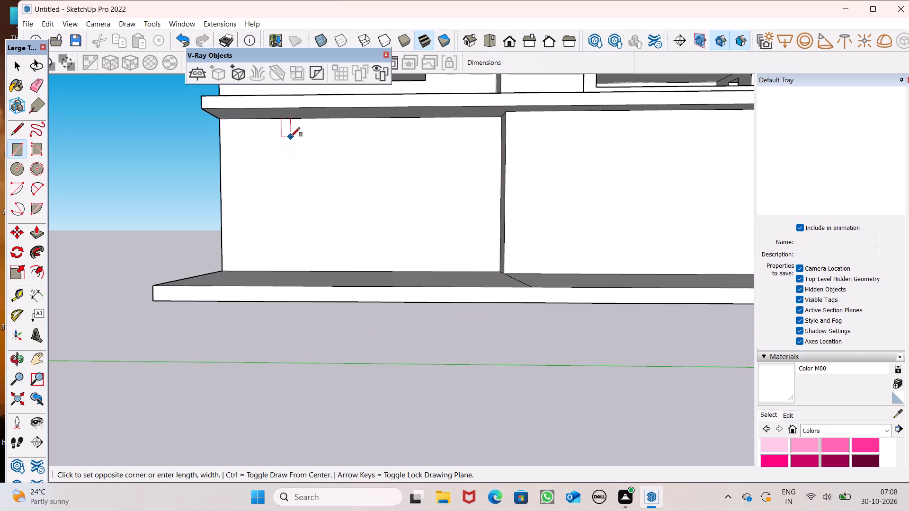
pyautogui.click(402, 222)
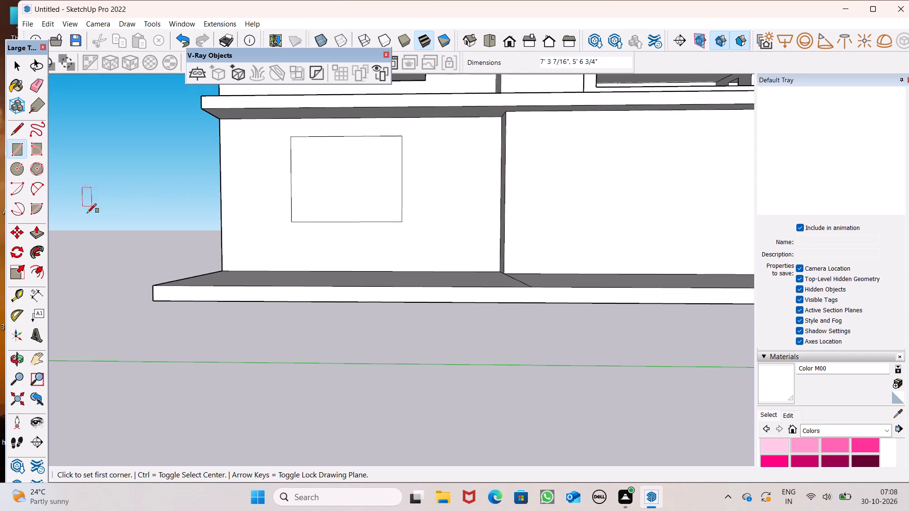
# Push the rectangle on the ground-floor side wall 9" inward to cut a window opening.
pyautogui.click(39, 236)
pyautogui.scroll(5, 291, 193)
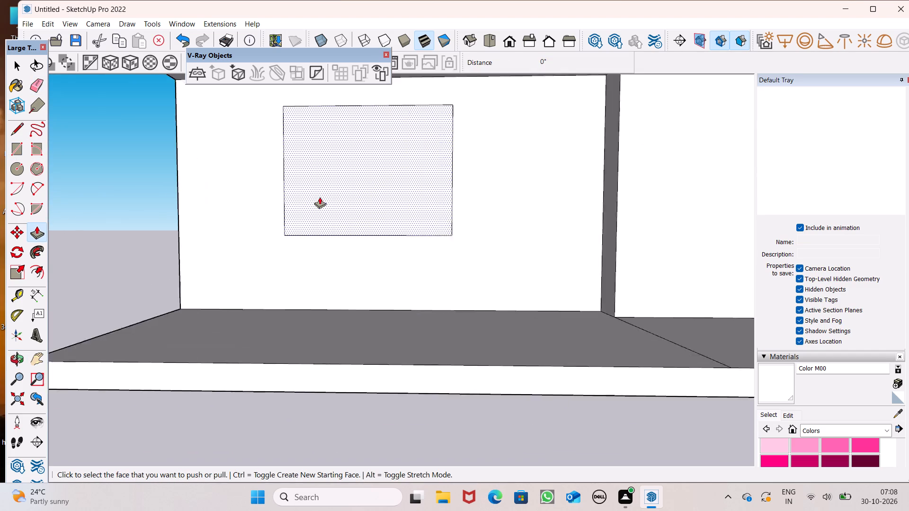
pyautogui.scroll(1, 320, 197)
pyautogui.moveTo(290, 232); pyautogui.dragTo(303, 224)
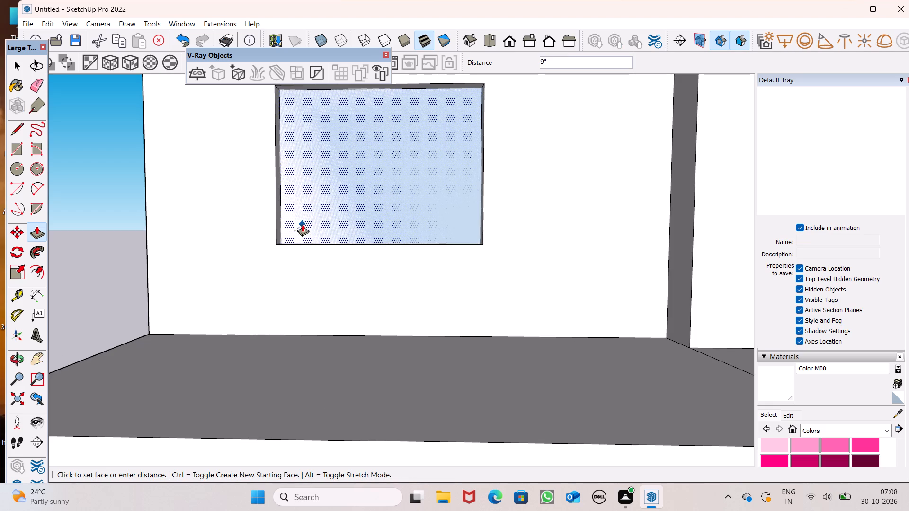
pyautogui.moveTo(303, 224); pyautogui.dragTo(312, 223)
# Examine the house from its side, front, rear and roof to check the new opening and the overall massing.
pyautogui.scroll(-4, 286, 194)
pyautogui.moveTo(304, 230); pyautogui.dragTo(214, 265, button='middle')
pyautogui.scroll(-2, 317, 171)
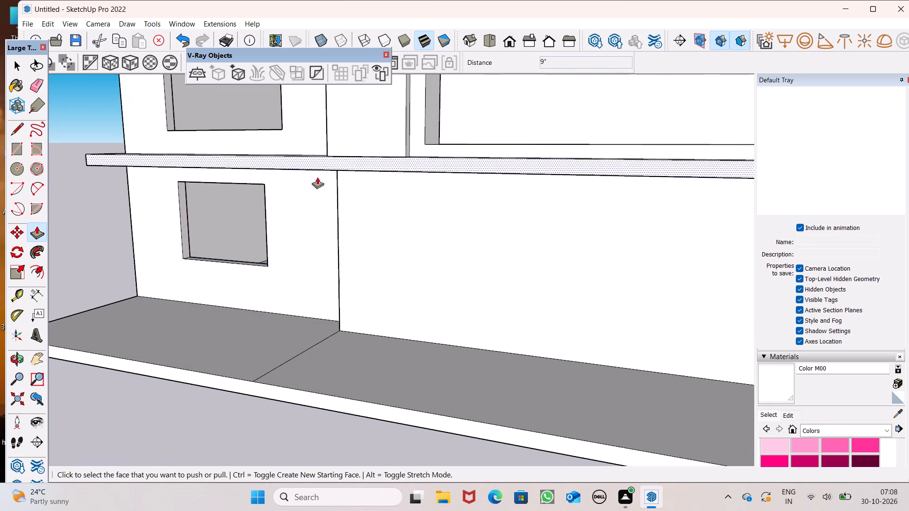
pyautogui.scroll(-6, 317, 177)
pyautogui.scroll(-4, 366, 152)
pyautogui.moveTo(371, 185); pyautogui.dragTo(160, 200, button='middle')
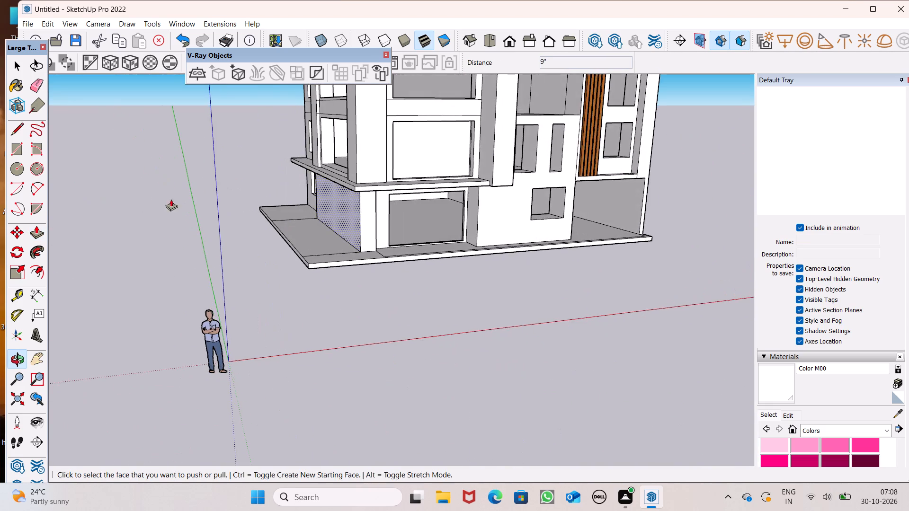
pyautogui.scroll(-4, 357, 218)
pyautogui.moveTo(318, 239); pyautogui.dragTo(215, 334, button='middle')
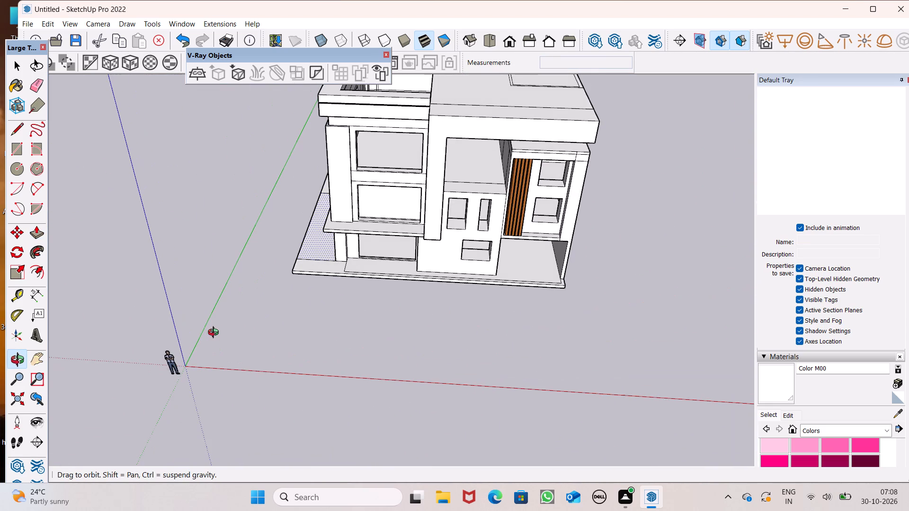
pyautogui.moveTo(215, 334); pyautogui.dragTo(599, 306, button='middle')
pyautogui.scroll(-4, 473, 250)
pyautogui.moveTo(487, 213); pyautogui.dragTo(791, 158, button='middle')
pyautogui.moveTo(498, 142); pyautogui.dragTo(499, 144, button='middle')
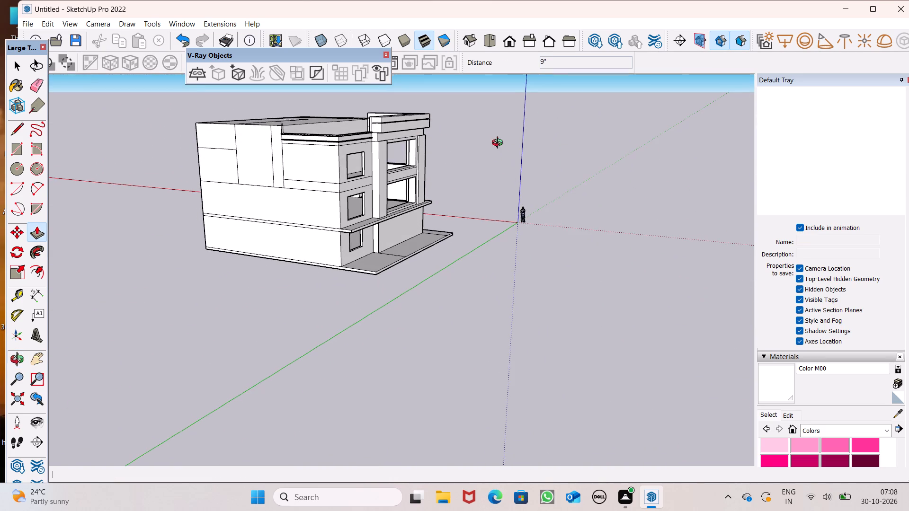
pyautogui.moveTo(499, 144); pyautogui.dragTo(655, 224, button='middle')
pyautogui.scroll(3, 466, 235)
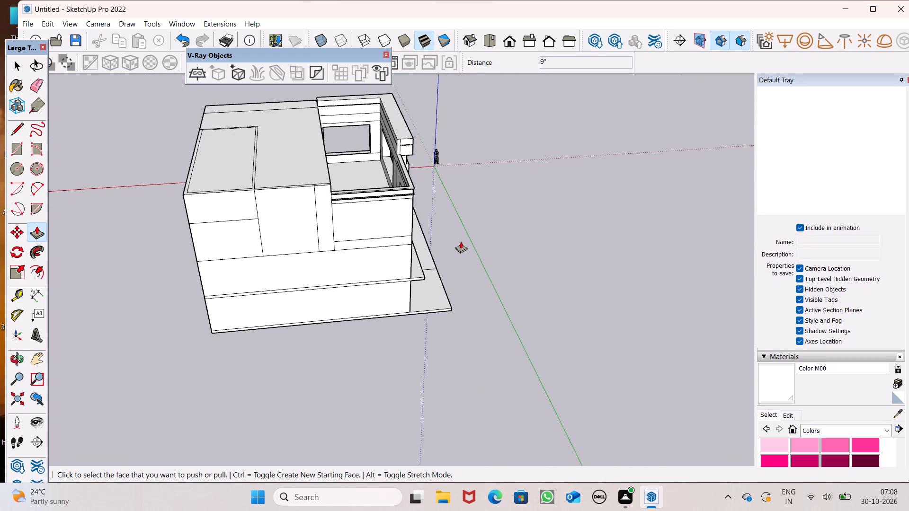
pyautogui.scroll(4, 461, 241)
pyautogui.scroll(1, 387, 241)
pyautogui.moveTo(387, 239); pyautogui.dragTo(368, 249, button='middle')
pyautogui.scroll(1, 368, 249)
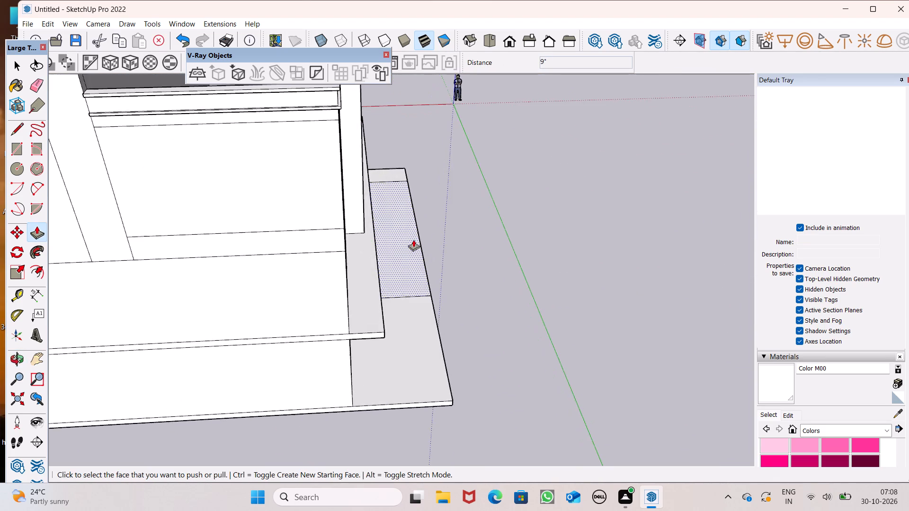
pyautogui.scroll(-6, 462, 238)
pyautogui.moveTo(507, 249); pyautogui.dragTo(179, 164, button='middle')
pyautogui.scroll(1, 507, 249)
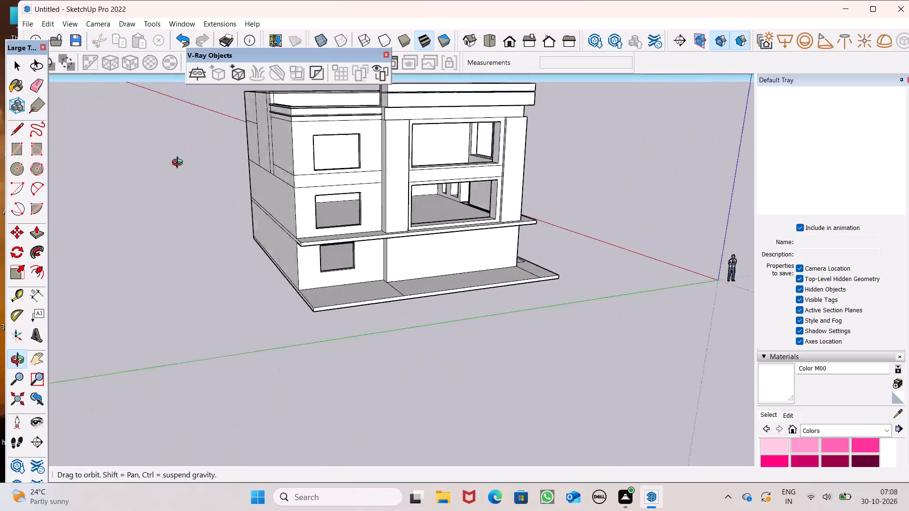
pyautogui.moveTo(179, 164); pyautogui.dragTo(0, 281, button='middle')
pyautogui.moveTo(243, 200); pyautogui.dragTo(107, 123, button='middle')
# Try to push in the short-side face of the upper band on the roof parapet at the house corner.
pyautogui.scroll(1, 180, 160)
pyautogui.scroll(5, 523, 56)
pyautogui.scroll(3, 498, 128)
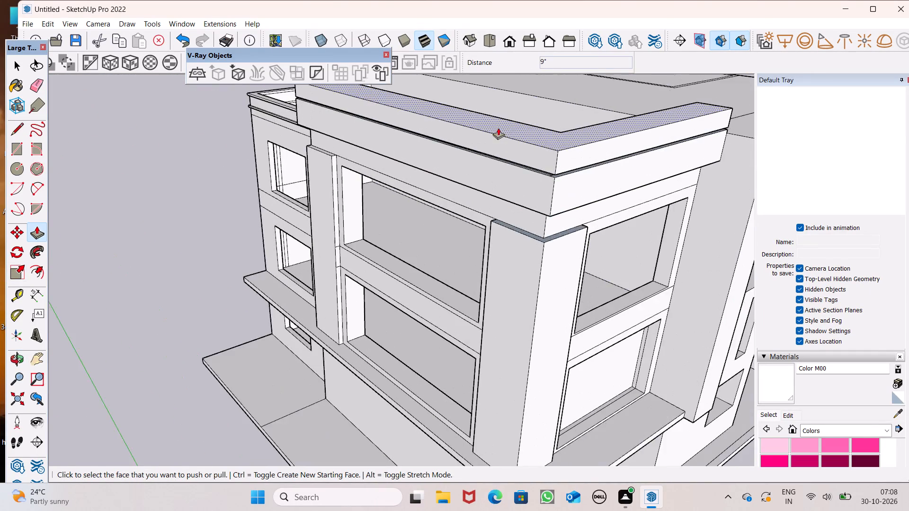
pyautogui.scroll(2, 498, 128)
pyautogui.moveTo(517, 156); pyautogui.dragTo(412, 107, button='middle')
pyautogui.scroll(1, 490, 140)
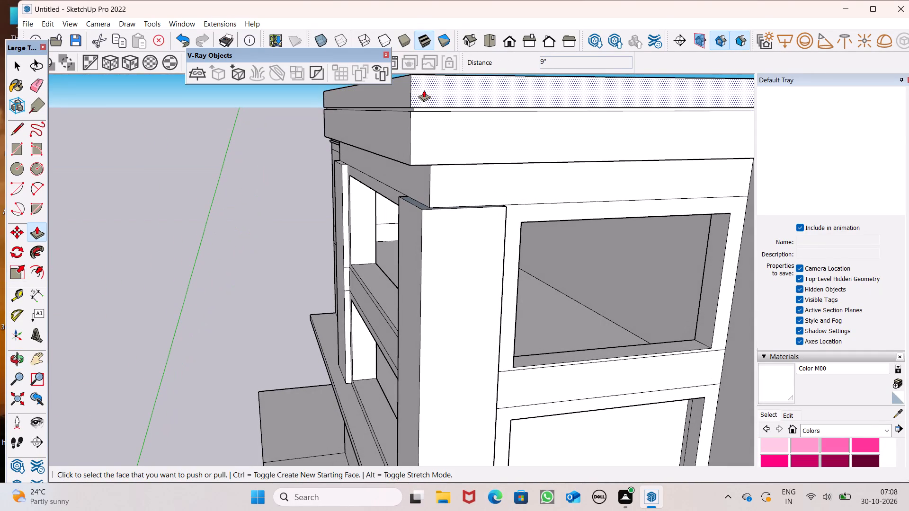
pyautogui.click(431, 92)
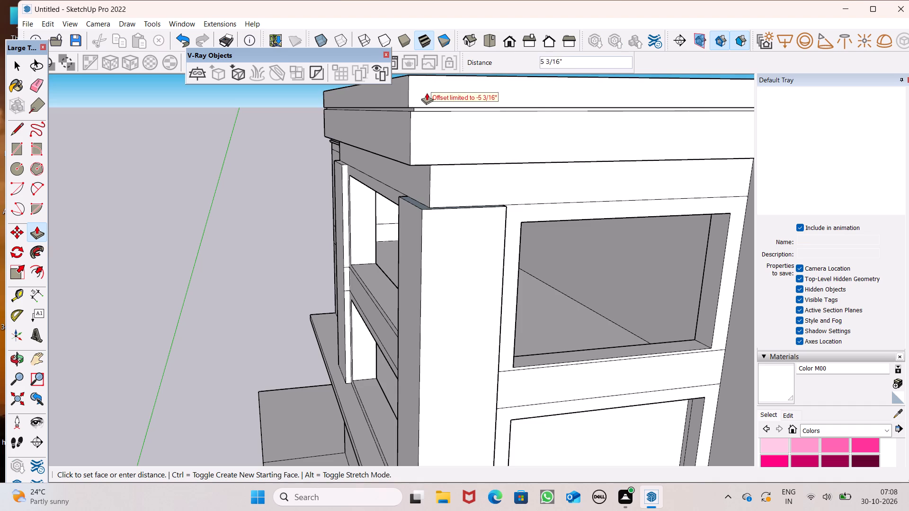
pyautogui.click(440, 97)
# Push the long front face of the parapet's upper band inward about 3' 2 11/16", leaving a ledge on the lower band.
pyautogui.moveTo(423, 121); pyautogui.dragTo(583, 57, button='middle')
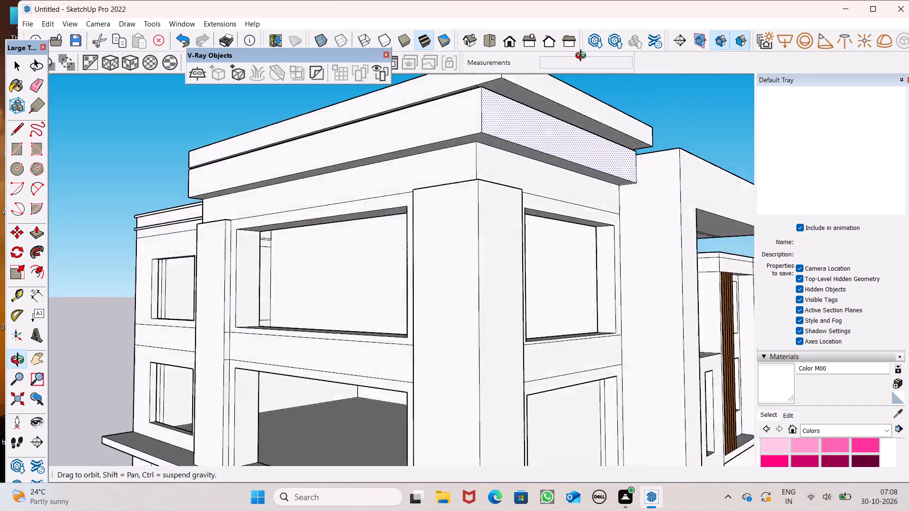
pyautogui.moveTo(583, 57); pyautogui.dragTo(603, 86, button='middle')
pyautogui.scroll(1, 594, 88)
pyautogui.click(487, 84)
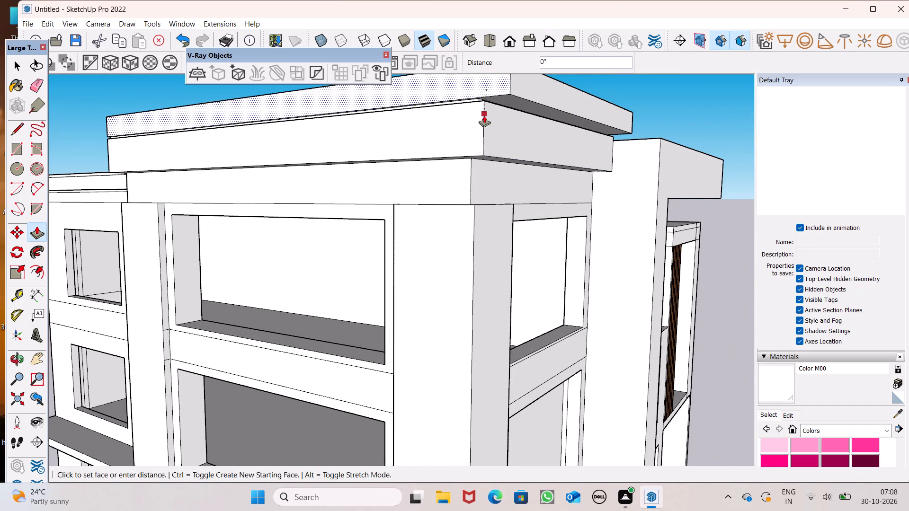
pyautogui.scroll(-2, 544, 141)
pyautogui.moveTo(567, 164); pyautogui.dragTo(408, 172, button='middle')
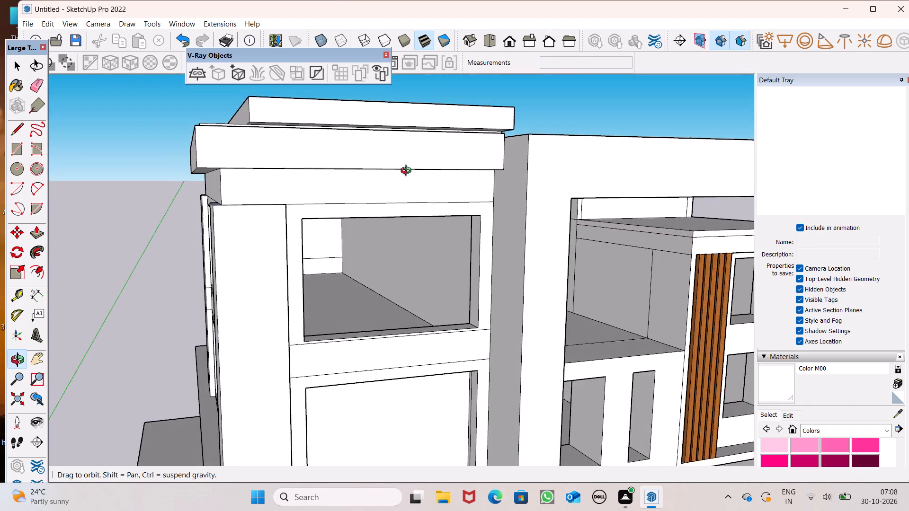
pyautogui.moveTo(408, 172); pyautogui.dragTo(426, 236, button='middle')
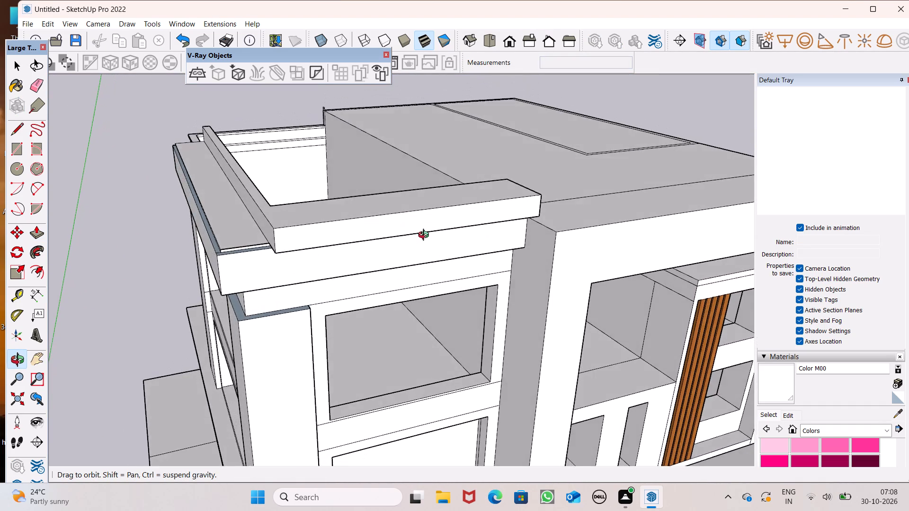
pyautogui.moveTo(426, 236); pyautogui.dragTo(468, 152, button='middle')
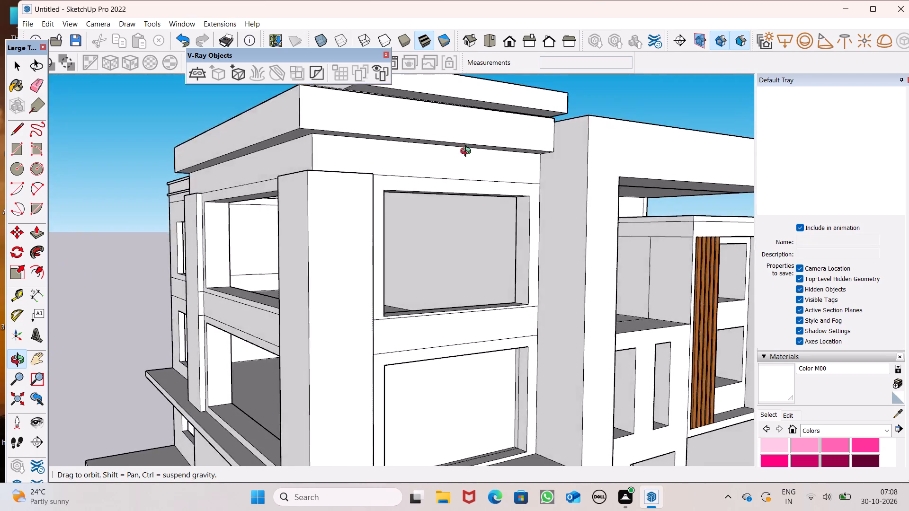
pyautogui.moveTo(468, 152); pyautogui.dragTo(525, 274, button='middle')
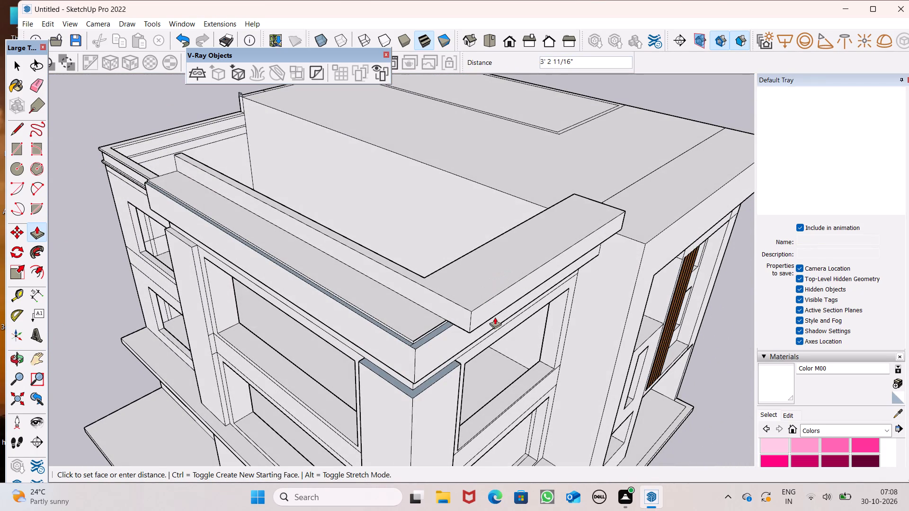
pyautogui.moveTo(488, 312); pyautogui.dragTo(475, 315)
# Push the protruding short-side face of the parapet's upper band back about 1' 9 7/16", inside the lower band's edge.
pyautogui.scroll(2, 477, 312)
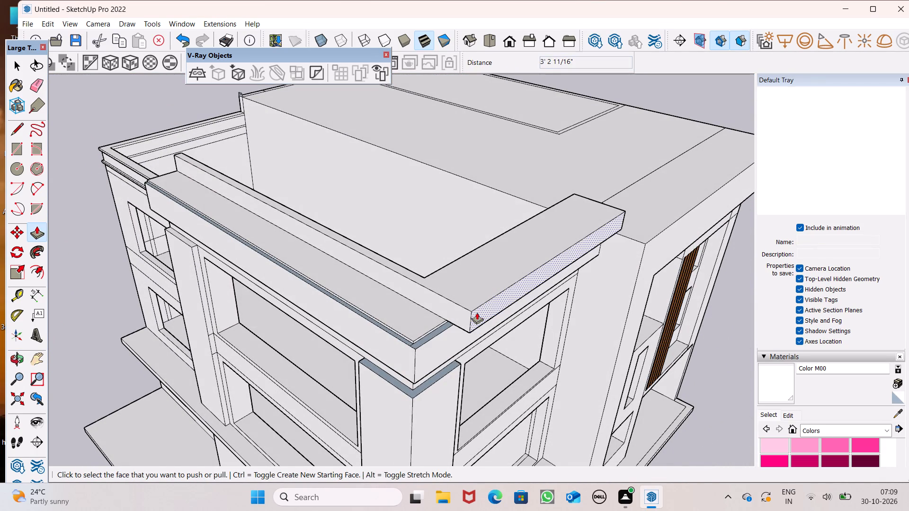
pyautogui.scroll(2, 477, 312)
pyautogui.moveTo(478, 319); pyautogui.dragTo(417, 334)
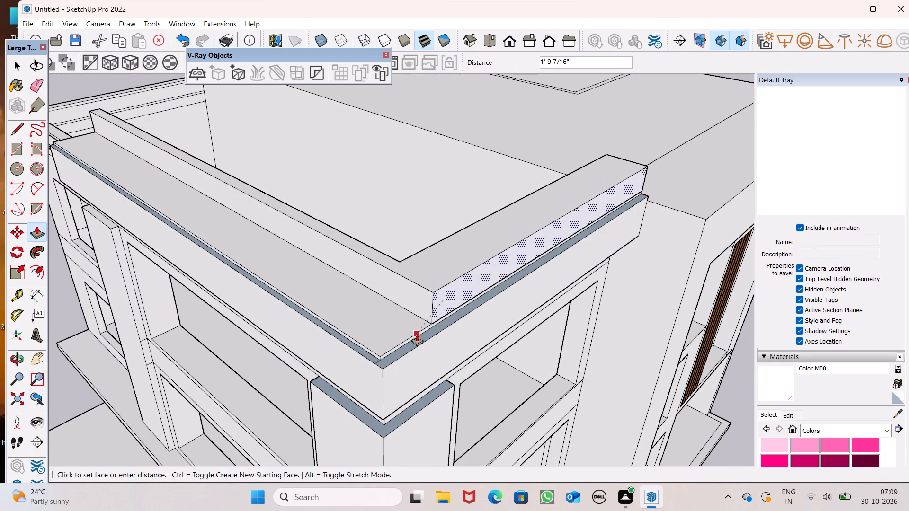
pyautogui.moveTo(417, 334); pyautogui.dragTo(416, 333)
# Push the top face of the parapet's upper band down 1' 6 9/16", level with the front ledge.
pyautogui.moveTo(428, 278); pyautogui.dragTo(405, 311)
# Erase the long leftover edge running along the parapet's top face to the corner.
pyautogui.scroll(-4, 384, 259)
pyautogui.moveTo(387, 264); pyautogui.dragTo(391, 265, button='middle')
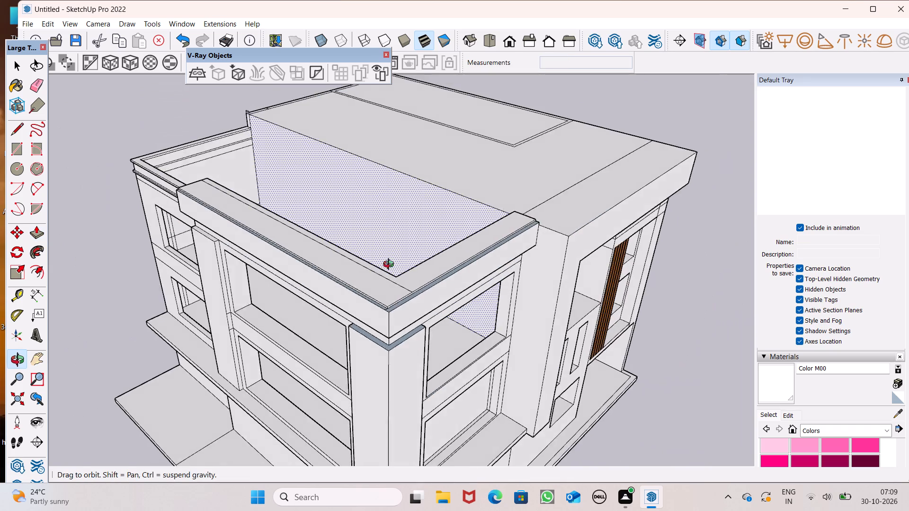
pyautogui.scroll(1, 391, 265)
pyautogui.moveTo(391, 265); pyautogui.dragTo(445, 313, button='middle')
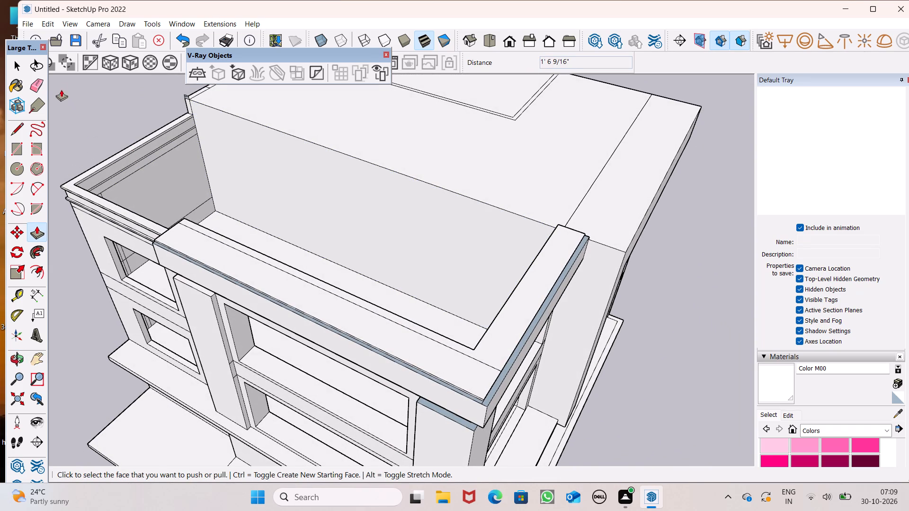
pyautogui.click(42, 83)
pyautogui.scroll(3, 526, 421)
pyautogui.scroll(3, 356, 332)
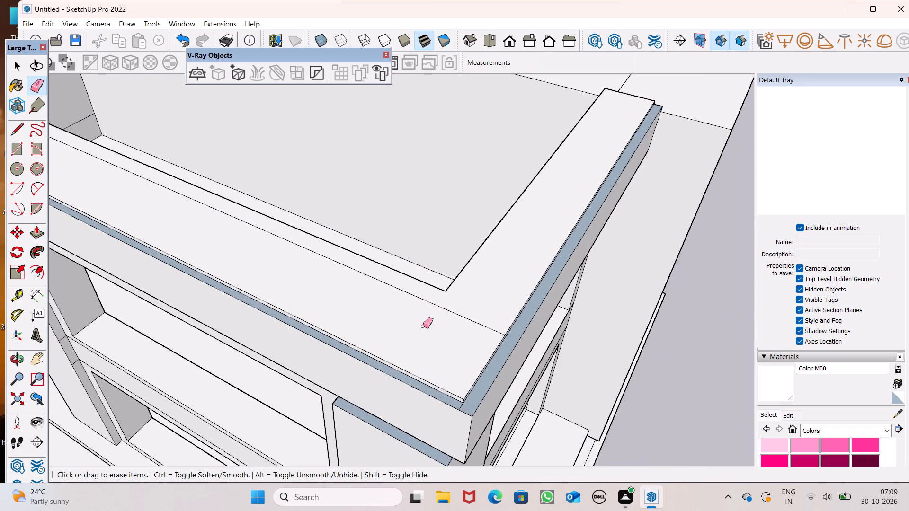
pyautogui.moveTo(434, 314); pyautogui.dragTo(445, 306)
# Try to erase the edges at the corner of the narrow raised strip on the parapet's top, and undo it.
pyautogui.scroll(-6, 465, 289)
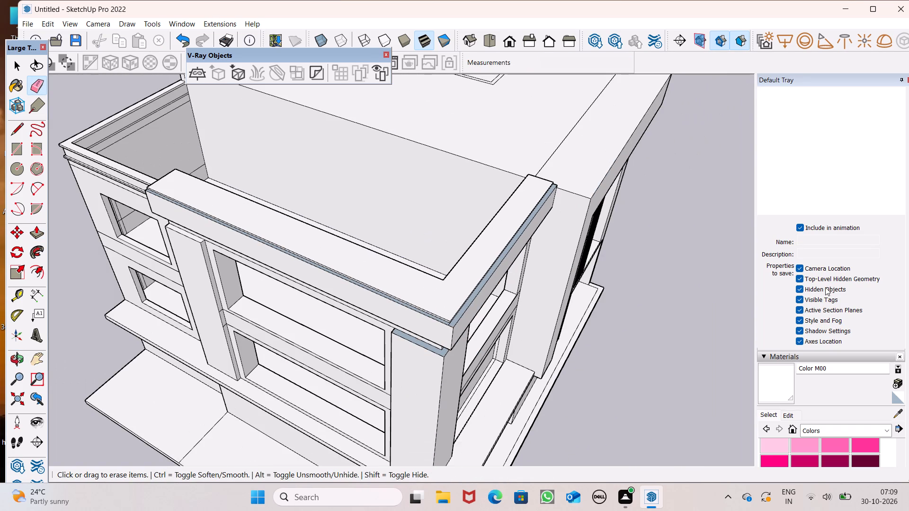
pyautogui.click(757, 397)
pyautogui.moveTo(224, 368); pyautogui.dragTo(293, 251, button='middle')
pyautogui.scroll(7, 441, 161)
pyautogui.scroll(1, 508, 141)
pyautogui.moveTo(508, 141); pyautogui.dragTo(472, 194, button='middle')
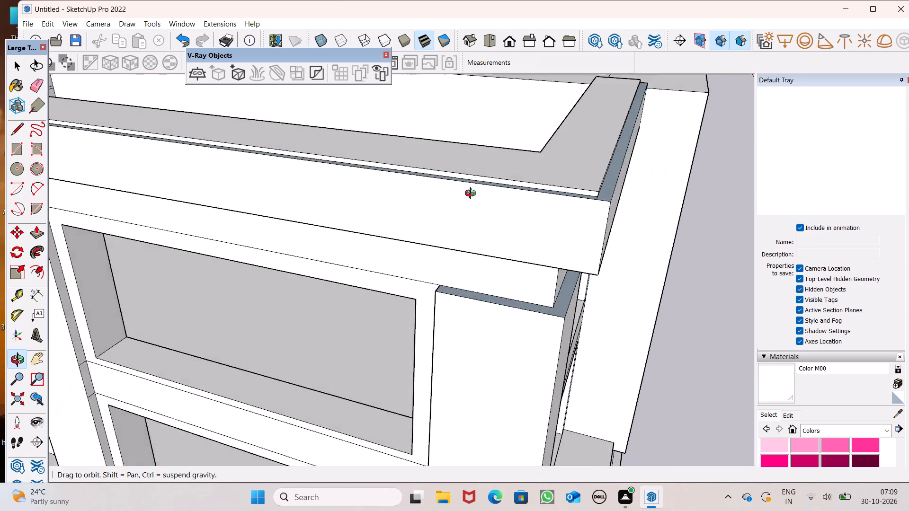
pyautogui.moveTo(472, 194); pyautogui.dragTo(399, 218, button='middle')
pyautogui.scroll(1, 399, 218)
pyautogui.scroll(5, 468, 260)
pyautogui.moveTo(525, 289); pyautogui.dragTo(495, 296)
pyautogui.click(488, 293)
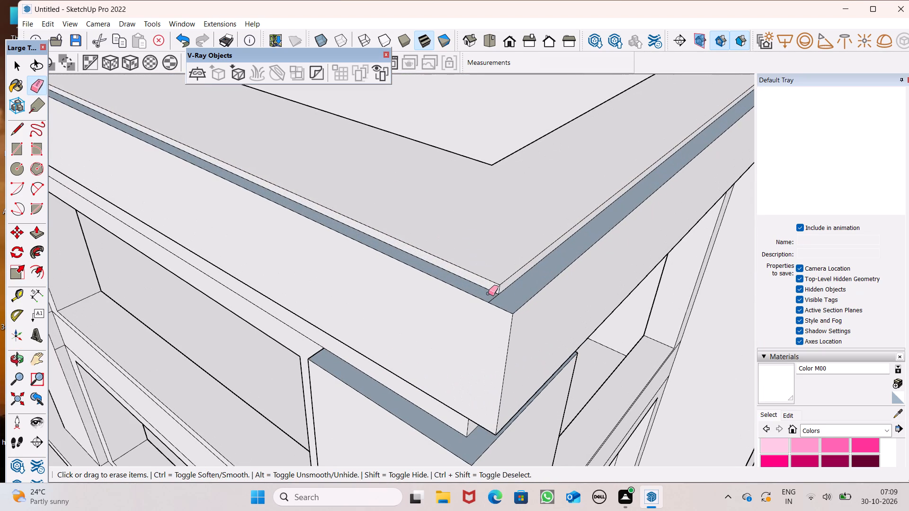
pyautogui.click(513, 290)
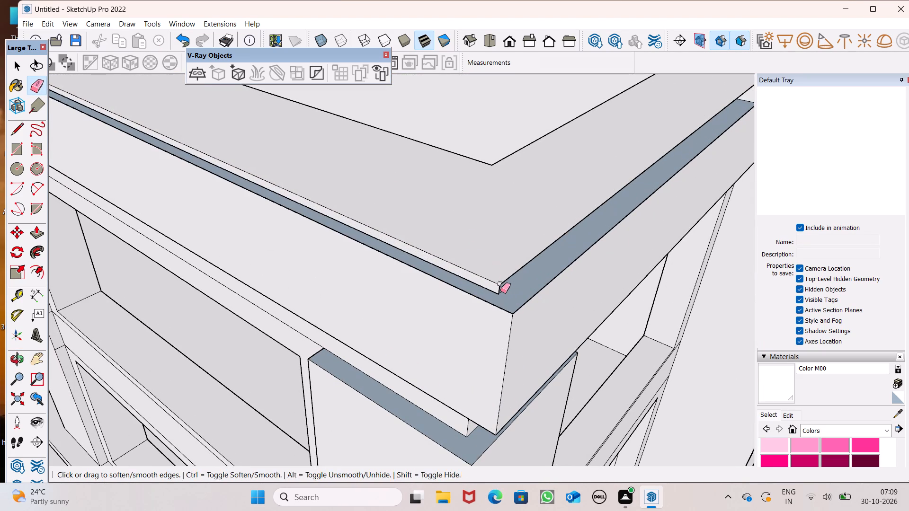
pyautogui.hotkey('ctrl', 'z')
# Paint the two blue-grey strip faces along the parapet's outer top edge with the white Color M00.
pyautogui.click(772, 391)
pyautogui.scroll(3, 549, 303)
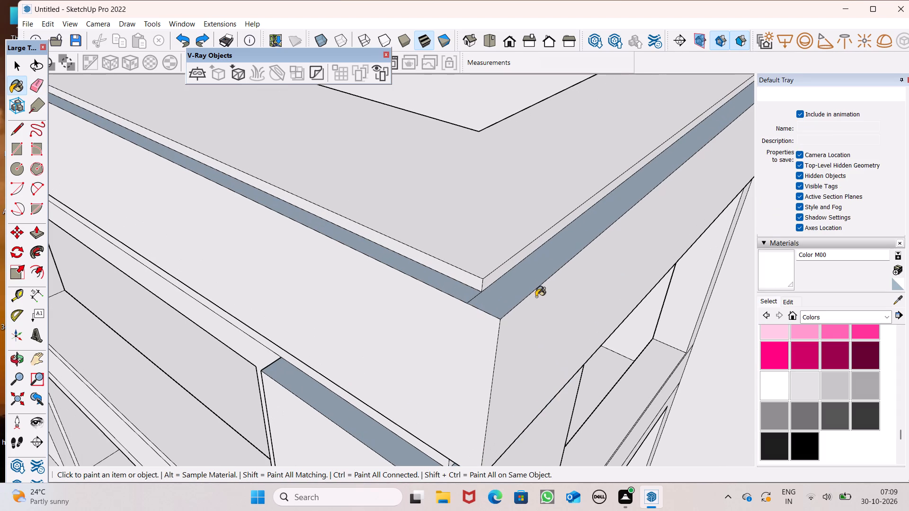
pyautogui.moveTo(523, 291); pyautogui.dragTo(513, 293)
pyautogui.click(463, 287)
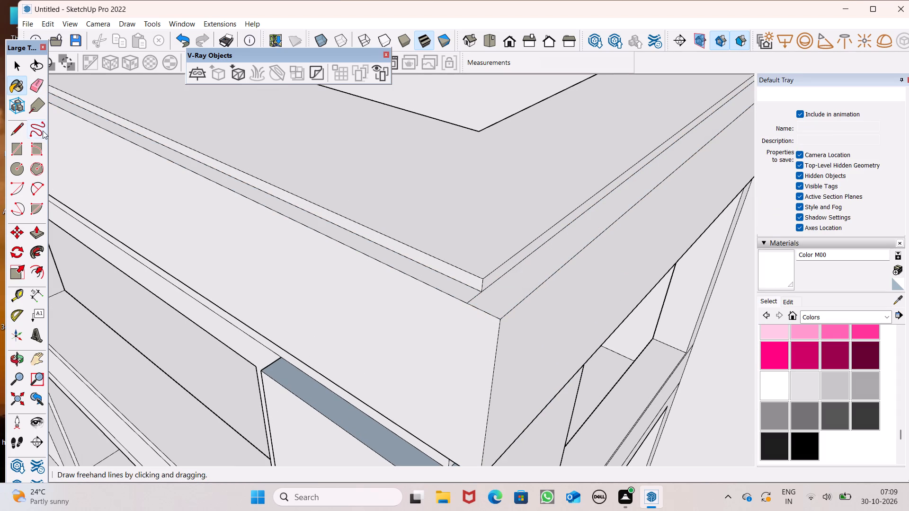
# Push the raised top face of the parapet down 2 1/8" to the level of the painted outer strips.
pyautogui.click(31, 238)
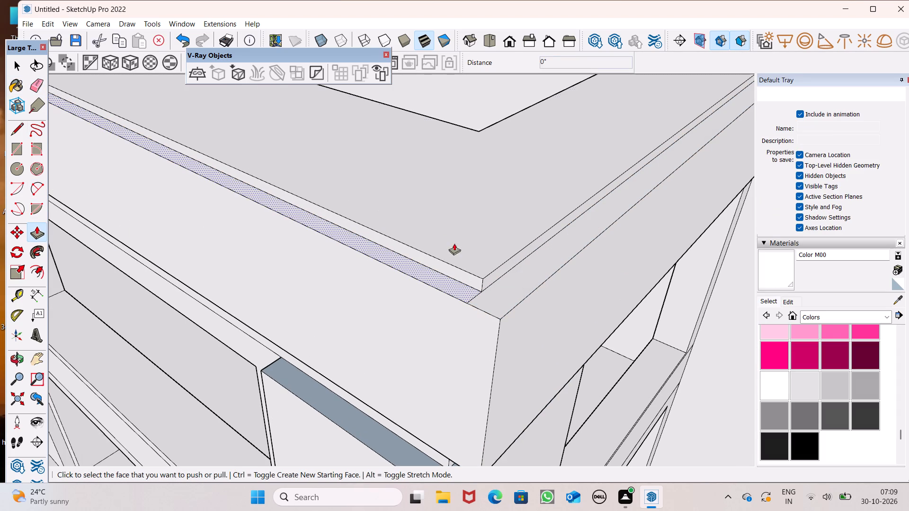
pyautogui.moveTo(454, 245); pyautogui.dragTo(485, 286)
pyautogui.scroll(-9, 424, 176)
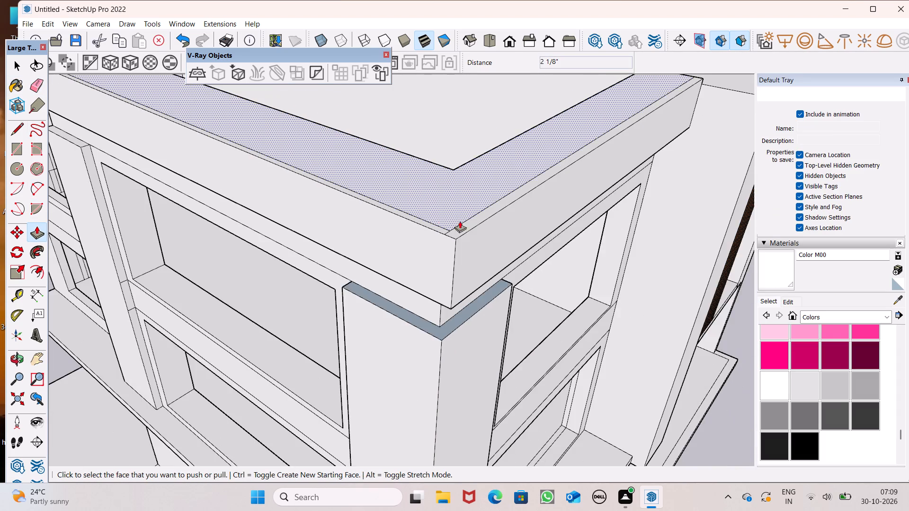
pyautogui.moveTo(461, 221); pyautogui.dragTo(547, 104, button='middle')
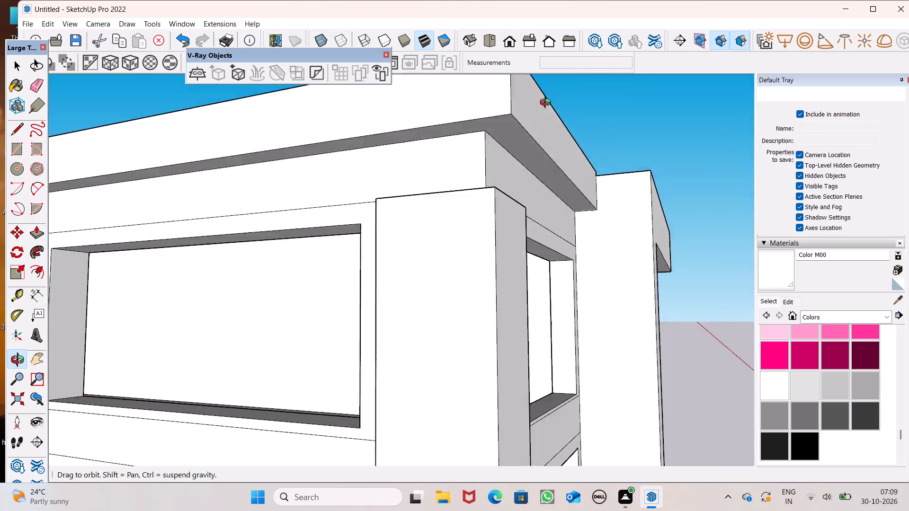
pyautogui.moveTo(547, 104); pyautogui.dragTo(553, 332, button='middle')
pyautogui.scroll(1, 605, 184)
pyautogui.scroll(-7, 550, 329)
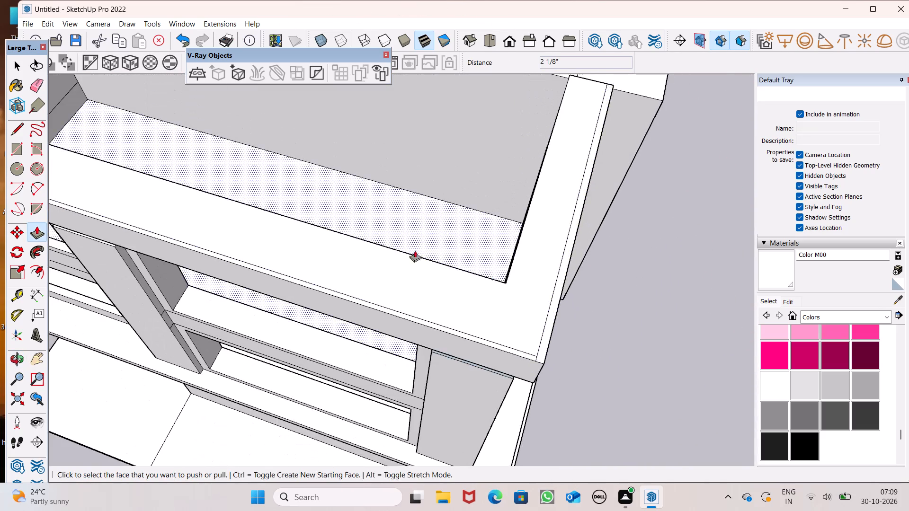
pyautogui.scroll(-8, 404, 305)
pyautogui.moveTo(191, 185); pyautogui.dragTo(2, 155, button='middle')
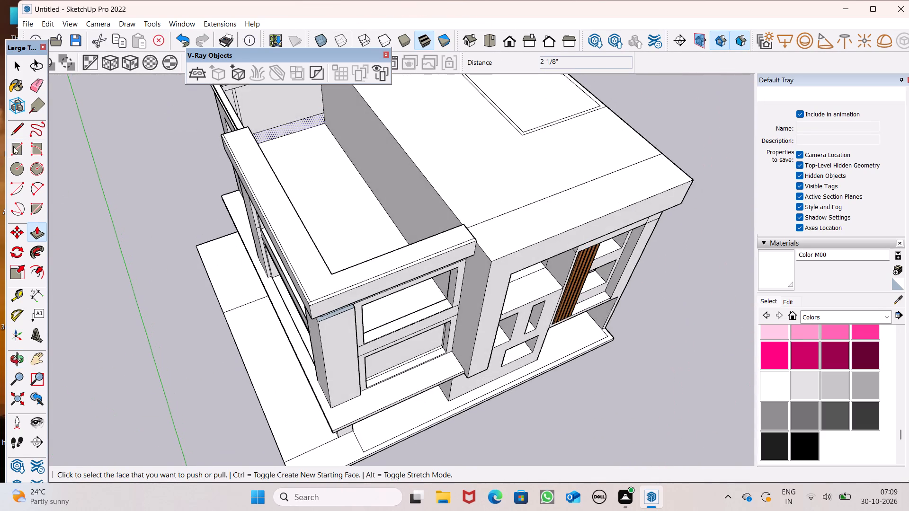
# Erase the leftover horizontal edges near the top of the roof terrace's inner end wall and adjoining side wall.
pyautogui.scroll(-5, 54, 191)
pyautogui.scroll(4, 123, 95)
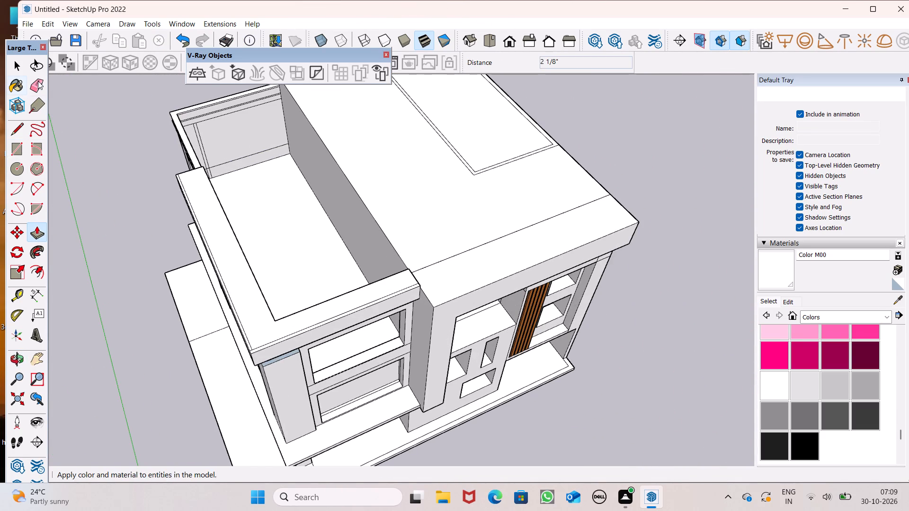
pyautogui.click(38, 81)
pyautogui.scroll(-4, 244, 186)
pyautogui.moveTo(255, 205); pyautogui.dragTo(173, 104, button='middle')
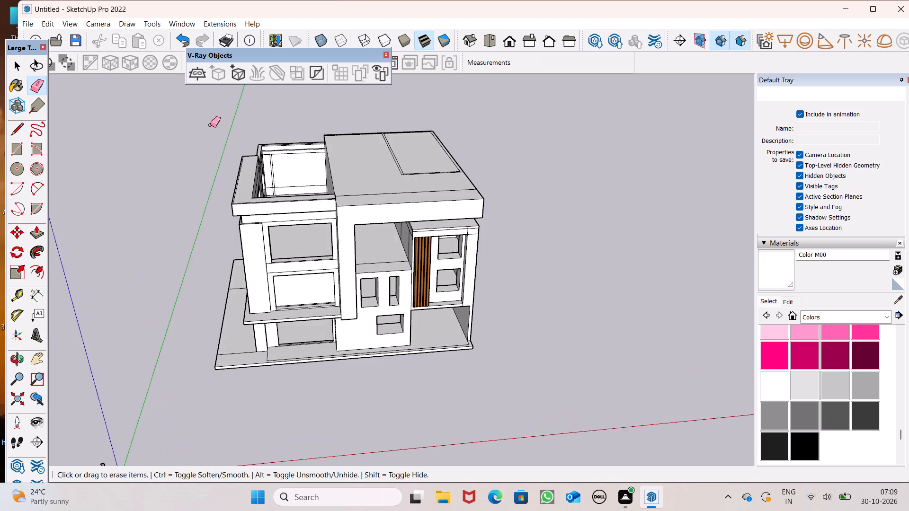
pyautogui.scroll(9, 254, 150)
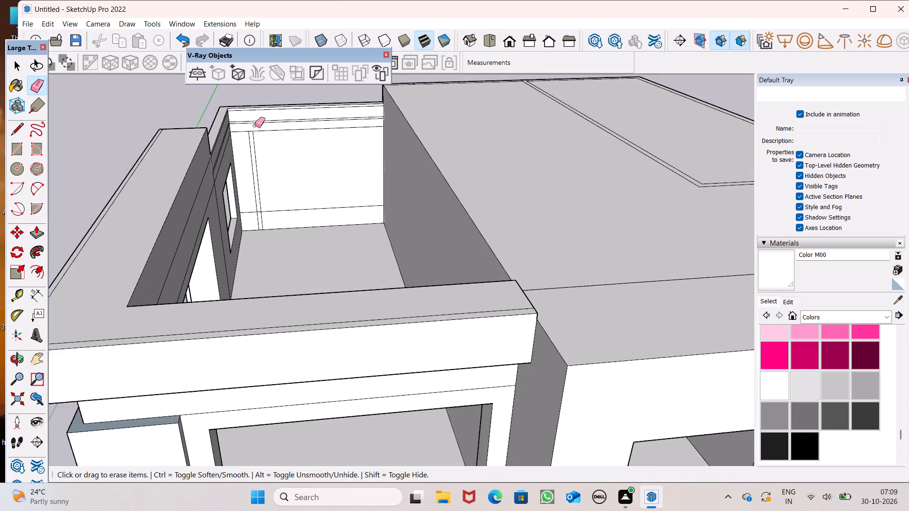
pyautogui.scroll(5, 255, 125)
pyautogui.moveTo(246, 114); pyautogui.dragTo(247, 128)
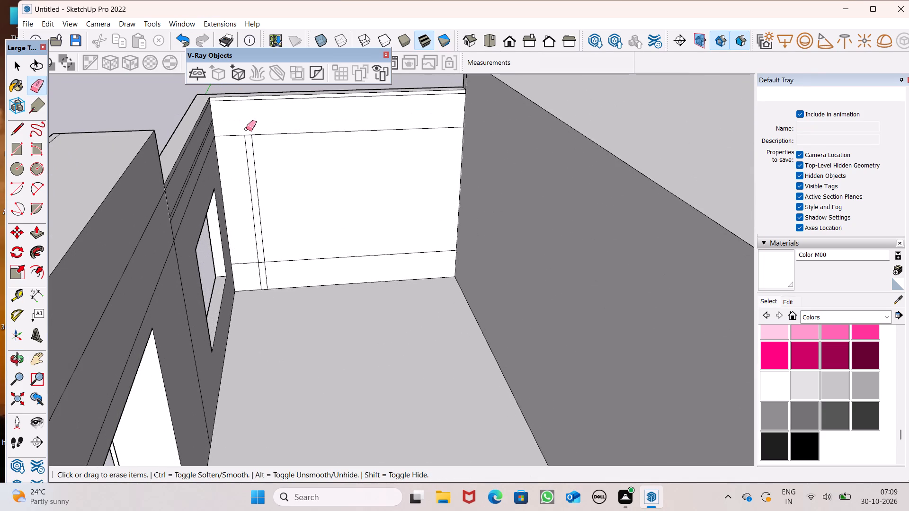
pyautogui.scroll(1, 138, 190)
pyautogui.moveTo(142, 195); pyautogui.dragTo(239, 248, button='middle')
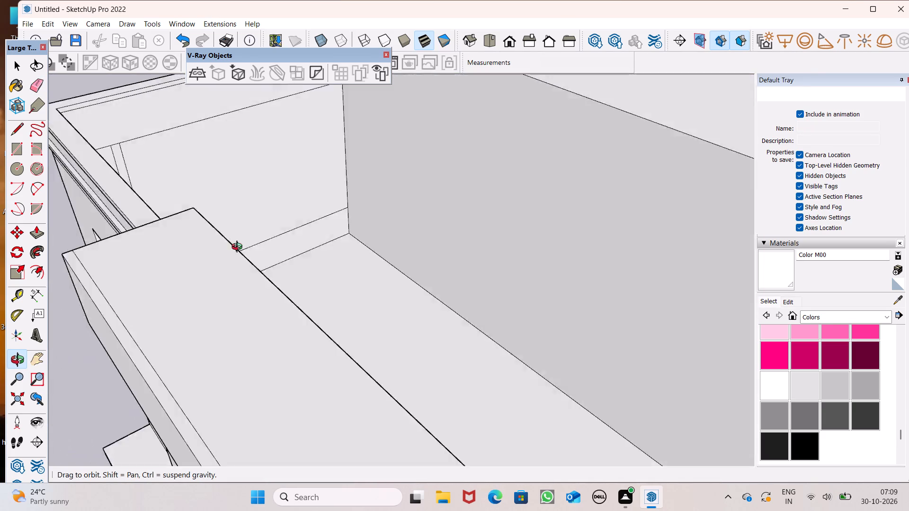
pyautogui.moveTo(239, 248); pyautogui.dragTo(53, 182, button='middle')
pyautogui.scroll(5, 197, 155)
pyautogui.moveTo(234, 167); pyautogui.dragTo(237, 179)
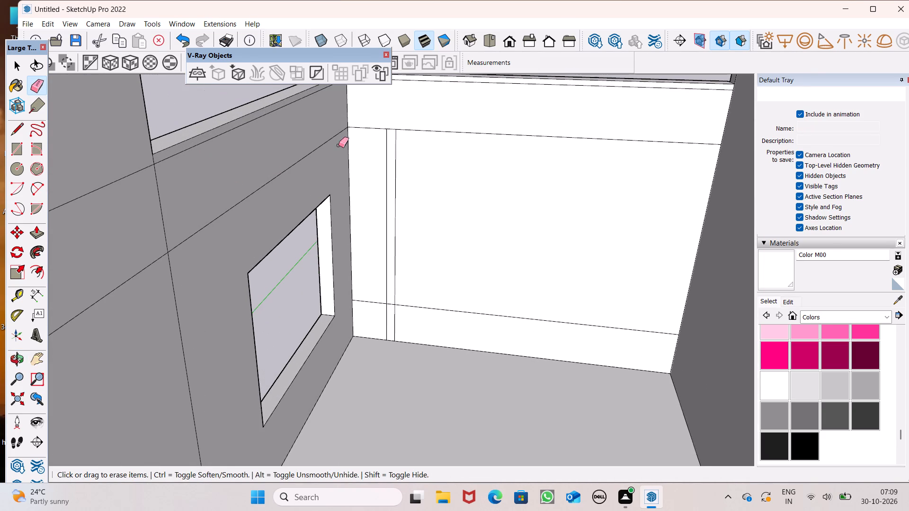
# Erase the two vertical edges and the lower horizontal edge on the inner face of the terrace's end wall.
pyautogui.moveTo(398, 143); pyautogui.dragTo(388, 147)
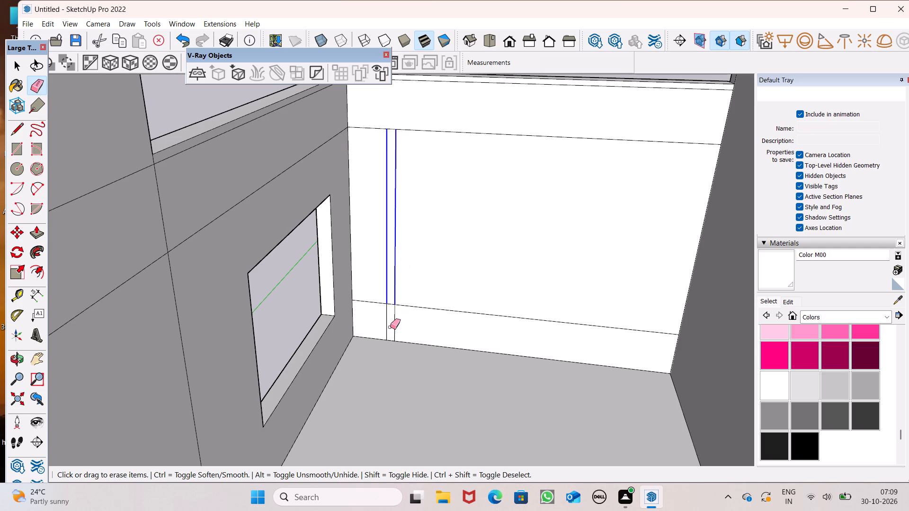
pyautogui.moveTo(386, 329); pyautogui.dragTo(397, 327)
pyautogui.scroll(-5, 354, 244)
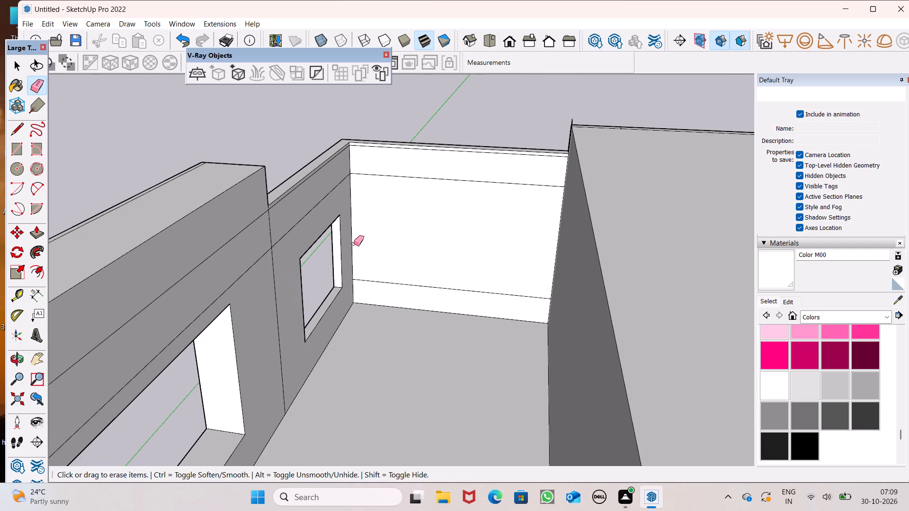
pyautogui.moveTo(391, 291); pyautogui.dragTo(386, 278)
# Retrace short segments of the end parapet's inner top edge near its corner with the Line tool.
pyautogui.scroll(-2, 60, 197)
pyautogui.moveTo(51, 217); pyautogui.dragTo(341, 218, button='middle')
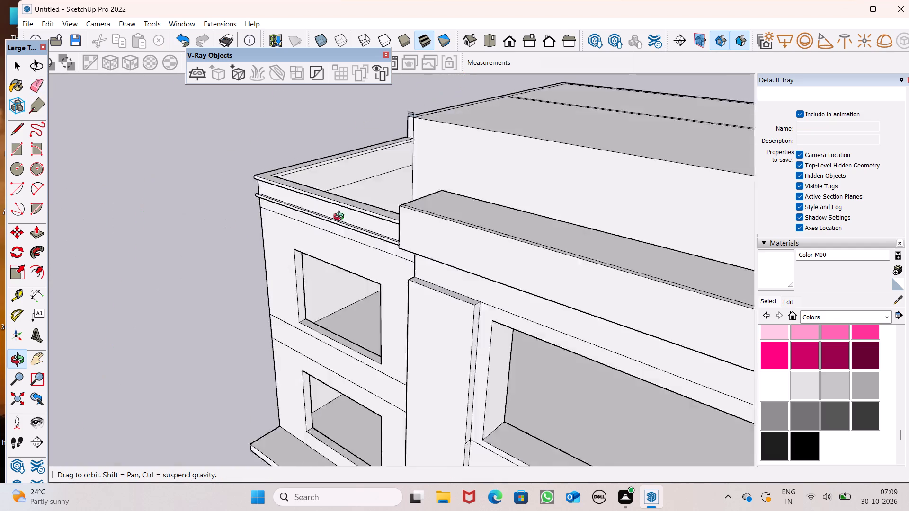
pyautogui.moveTo(341, 218); pyautogui.dragTo(115, 271, button='middle')
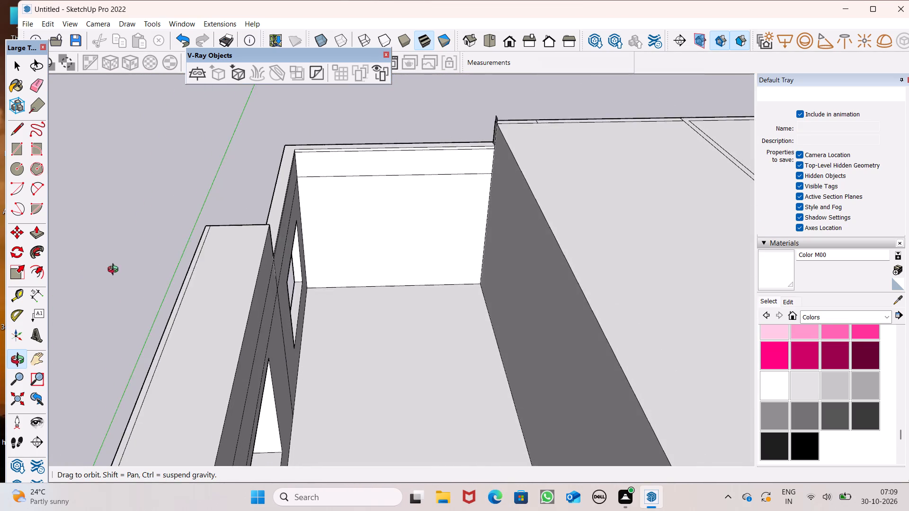
pyautogui.moveTo(115, 271); pyautogui.dragTo(174, 291, button='middle')
pyautogui.click(9, 135)
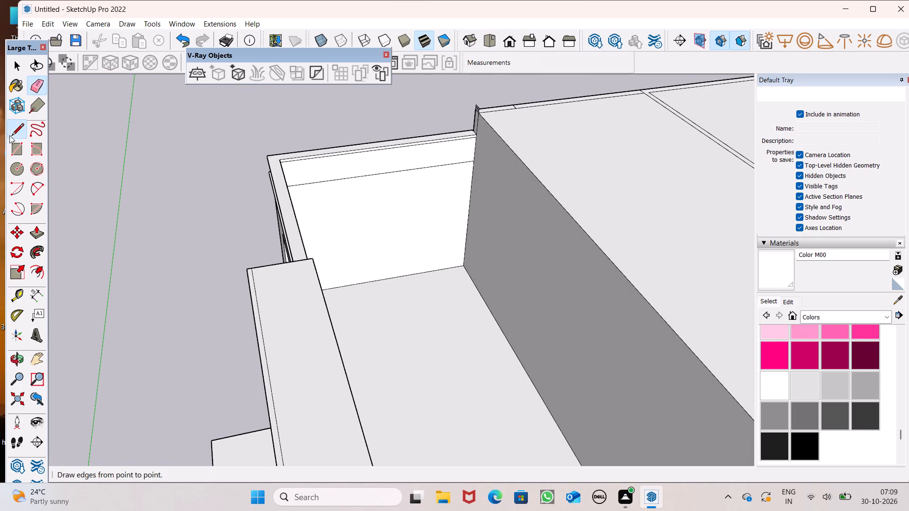
pyautogui.scroll(5, 317, 164)
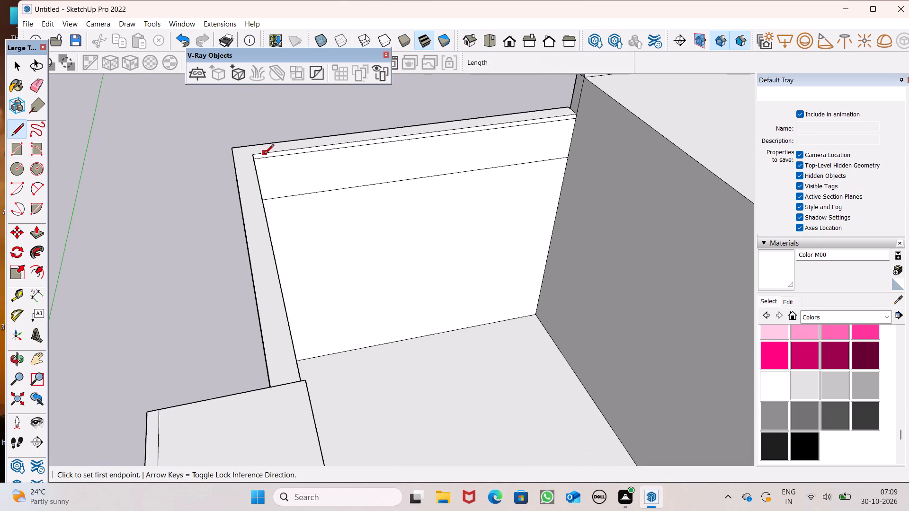
pyautogui.click(264, 155)
pyautogui.click(268, 155)
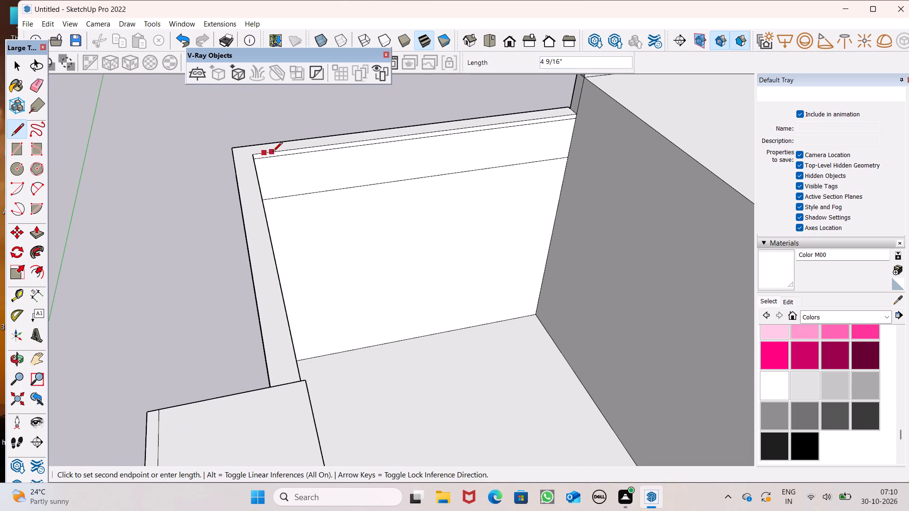
pyautogui.click(273, 152)
pyautogui.scroll(8, 262, 142)
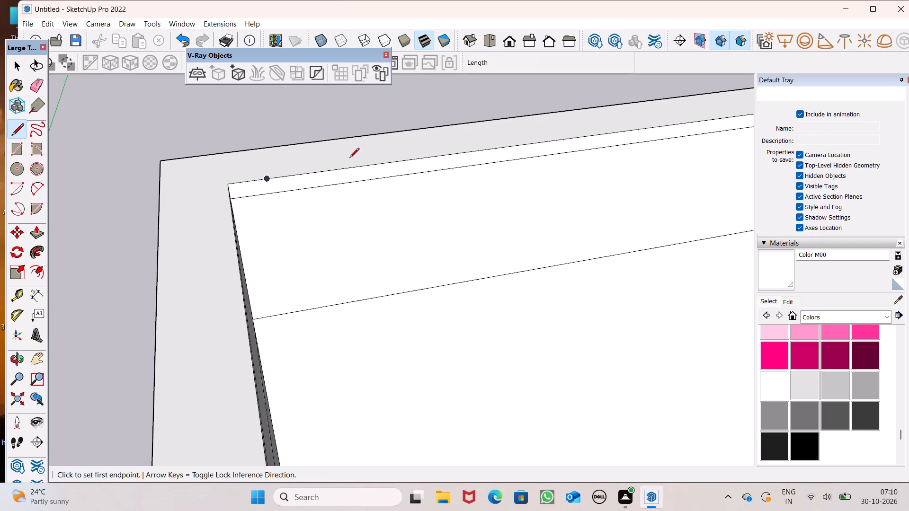
pyautogui.scroll(3, 303, 166)
pyautogui.click(310, 175)
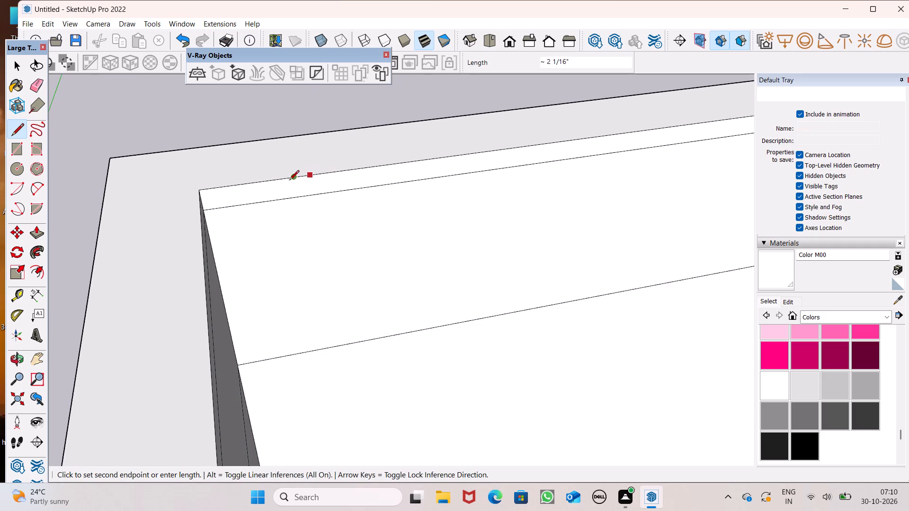
pyautogui.click(271, 181)
# Retrace about 1' 10" of the upper horizontal edge on the inner side wall above the large window opening.
pyautogui.scroll(-3, 239, 149)
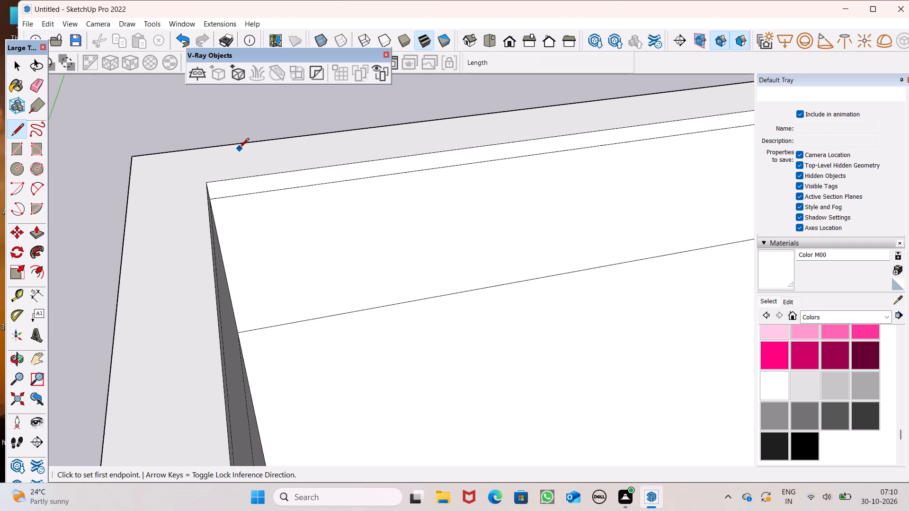
pyautogui.scroll(-13, 237, 149)
pyautogui.scroll(-7, 185, 161)
pyautogui.moveTo(247, 194); pyautogui.dragTo(88, 192, button='middle')
pyautogui.scroll(1, 245, 197)
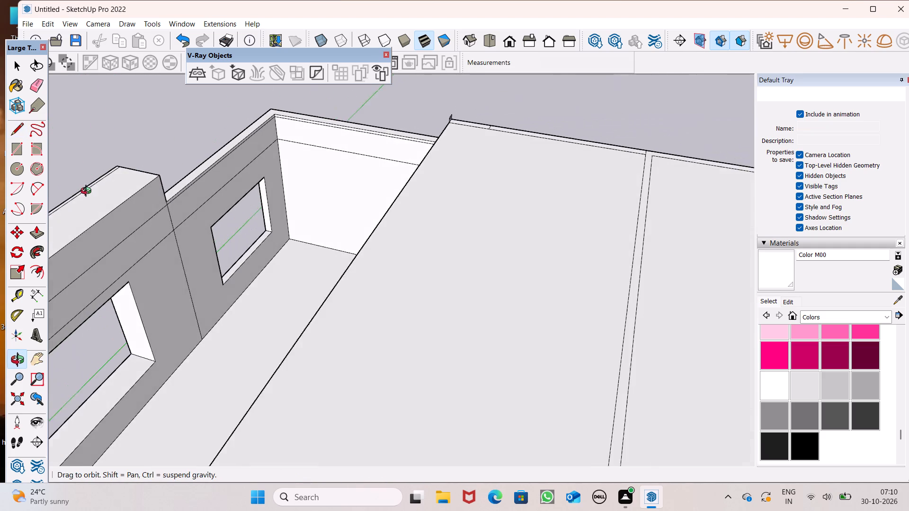
pyautogui.moveTo(88, 192); pyautogui.dragTo(81, 187, button='middle')
pyautogui.scroll(-5, 278, 160)
pyautogui.scroll(5, 209, 247)
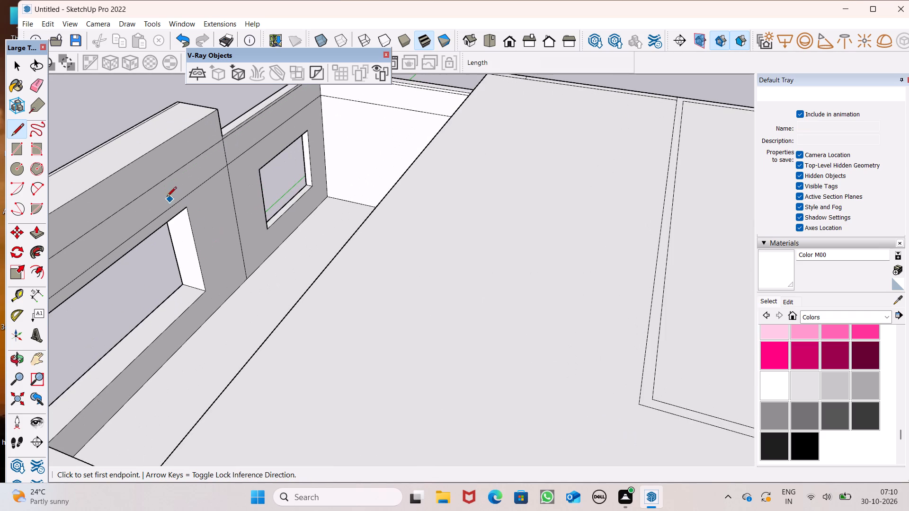
pyautogui.click(160, 183)
pyautogui.click(175, 170)
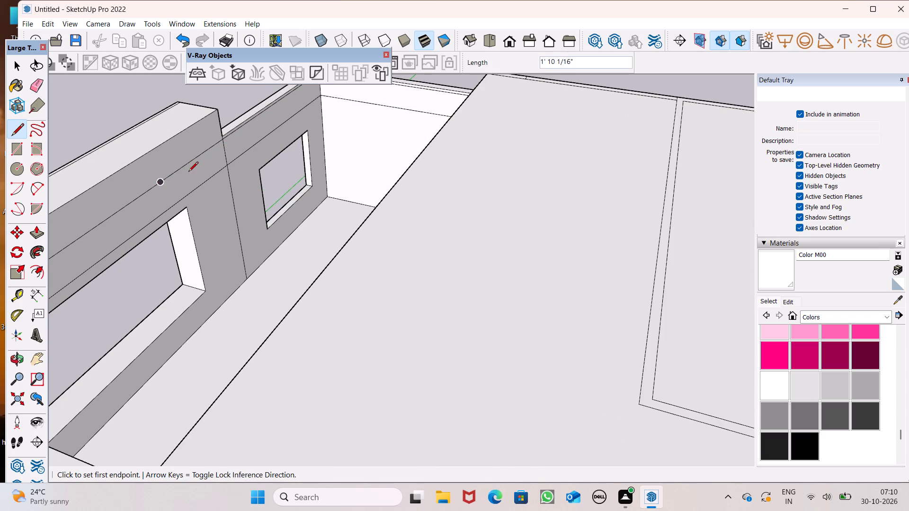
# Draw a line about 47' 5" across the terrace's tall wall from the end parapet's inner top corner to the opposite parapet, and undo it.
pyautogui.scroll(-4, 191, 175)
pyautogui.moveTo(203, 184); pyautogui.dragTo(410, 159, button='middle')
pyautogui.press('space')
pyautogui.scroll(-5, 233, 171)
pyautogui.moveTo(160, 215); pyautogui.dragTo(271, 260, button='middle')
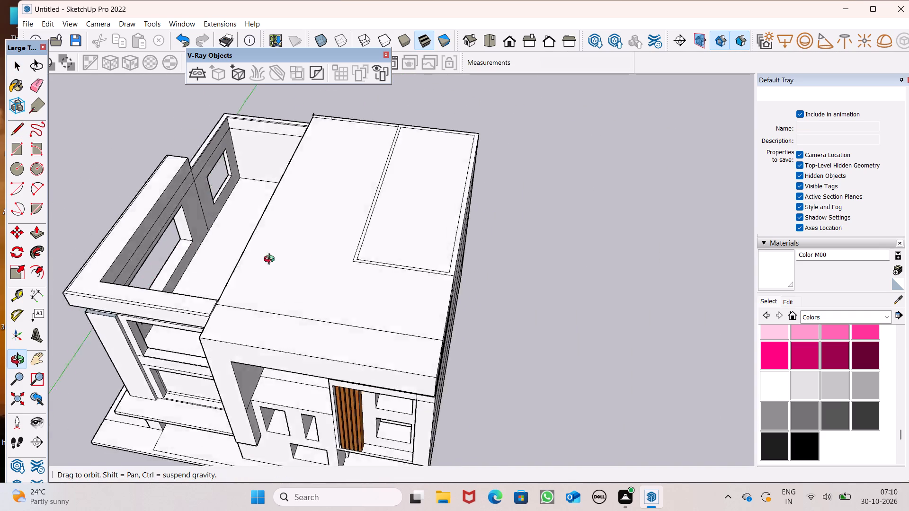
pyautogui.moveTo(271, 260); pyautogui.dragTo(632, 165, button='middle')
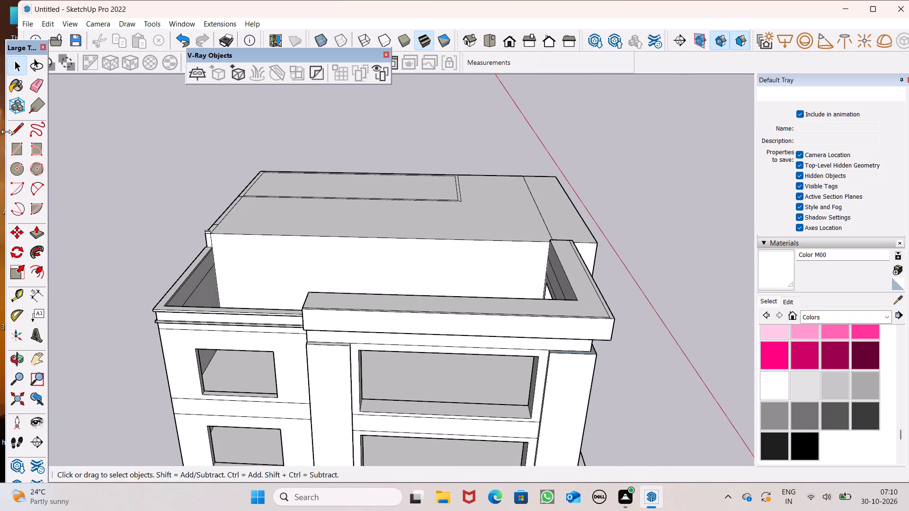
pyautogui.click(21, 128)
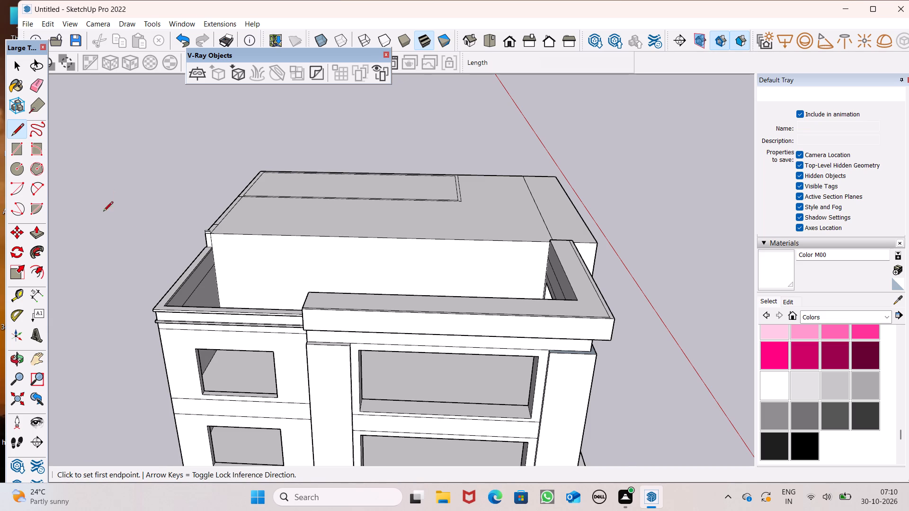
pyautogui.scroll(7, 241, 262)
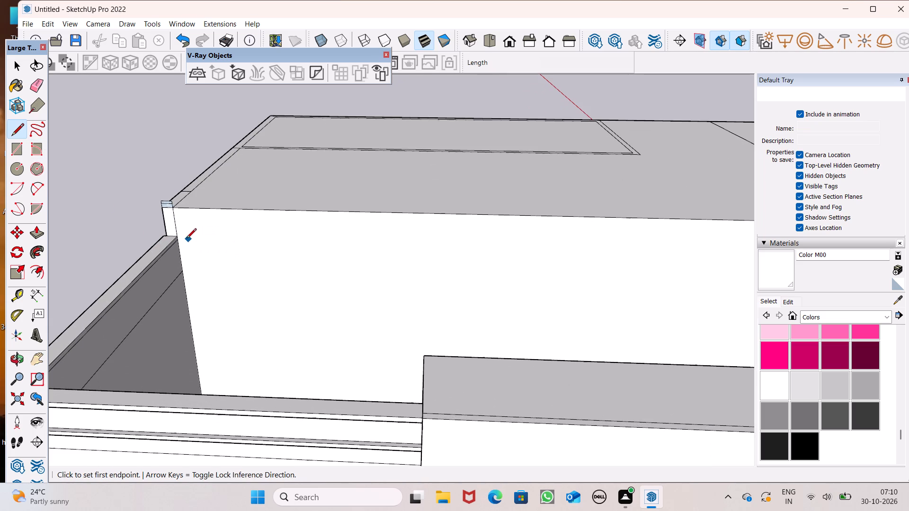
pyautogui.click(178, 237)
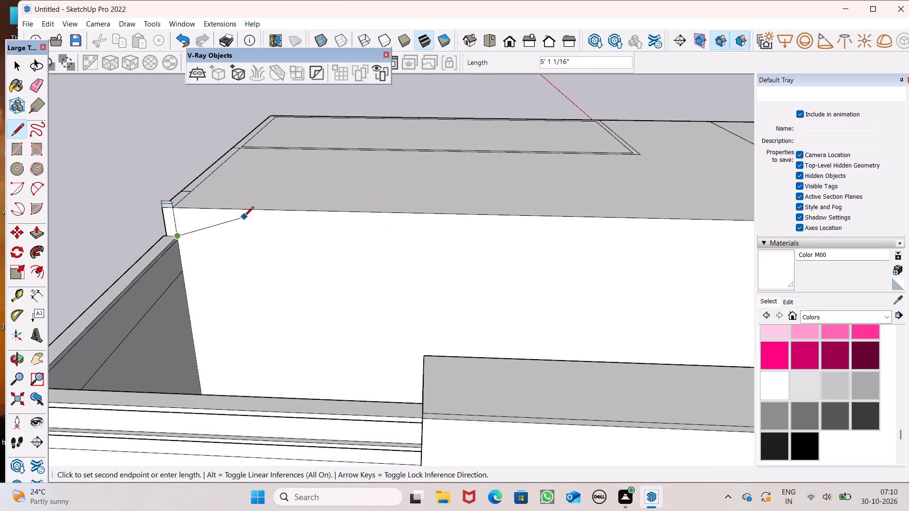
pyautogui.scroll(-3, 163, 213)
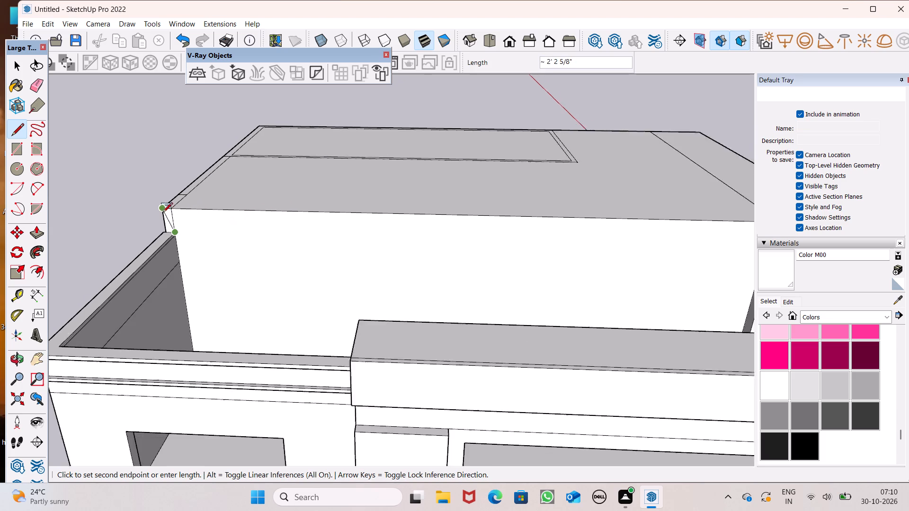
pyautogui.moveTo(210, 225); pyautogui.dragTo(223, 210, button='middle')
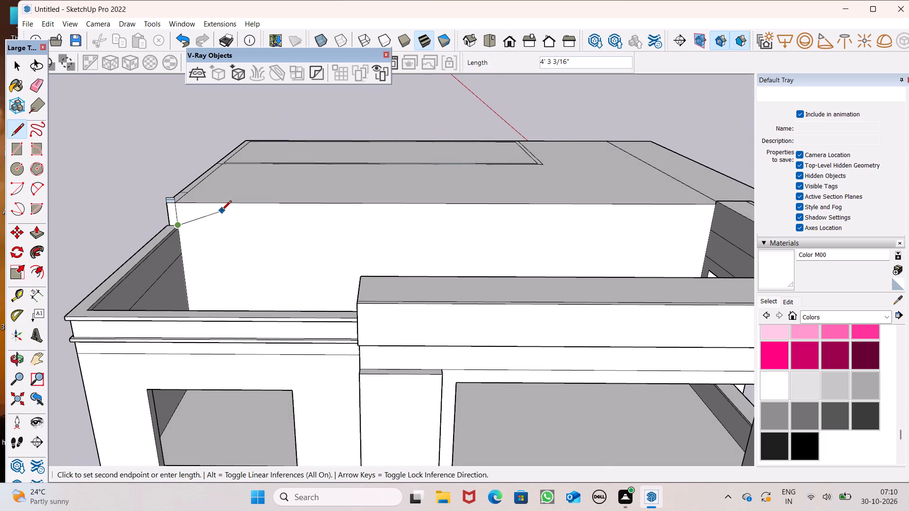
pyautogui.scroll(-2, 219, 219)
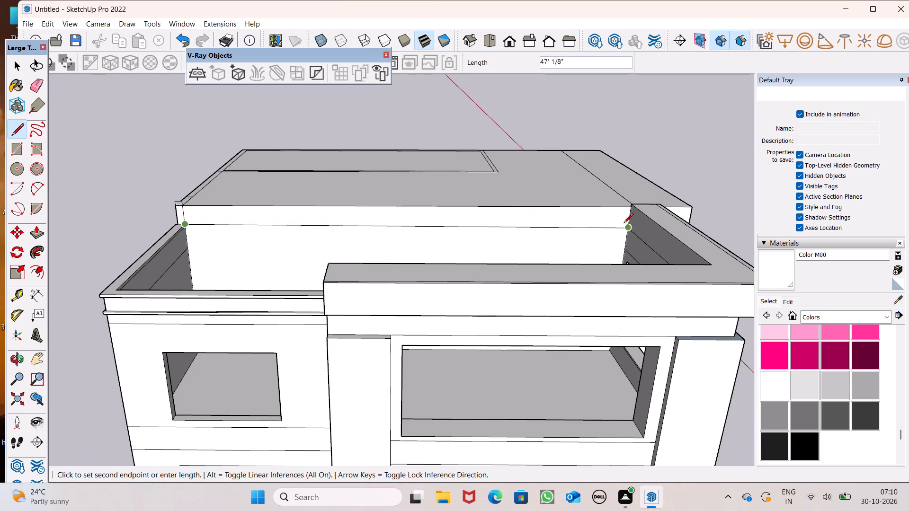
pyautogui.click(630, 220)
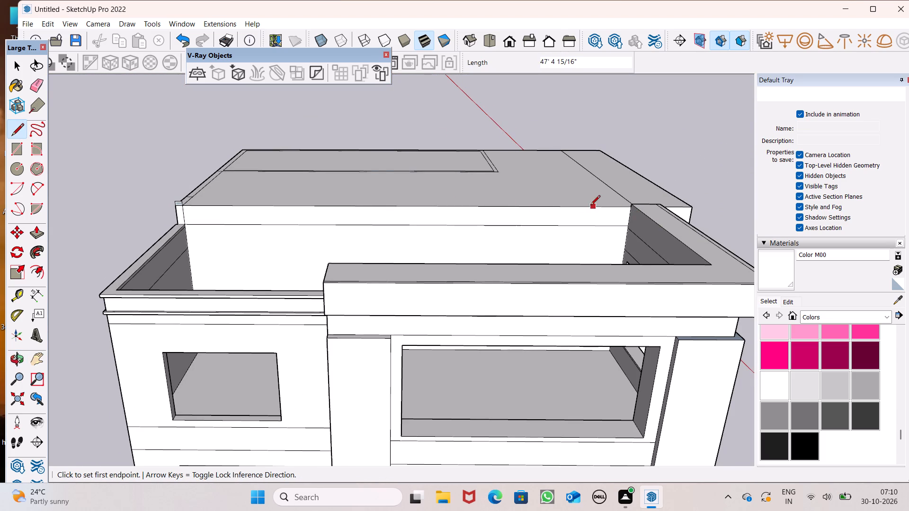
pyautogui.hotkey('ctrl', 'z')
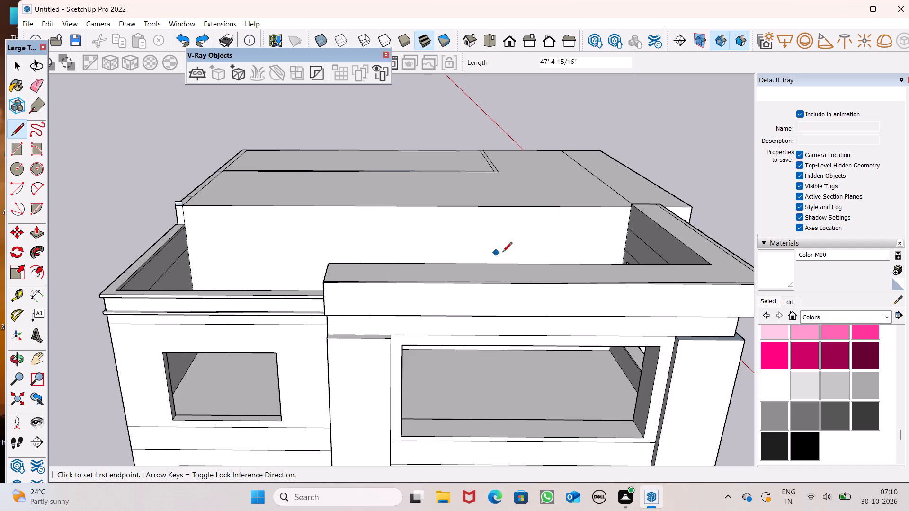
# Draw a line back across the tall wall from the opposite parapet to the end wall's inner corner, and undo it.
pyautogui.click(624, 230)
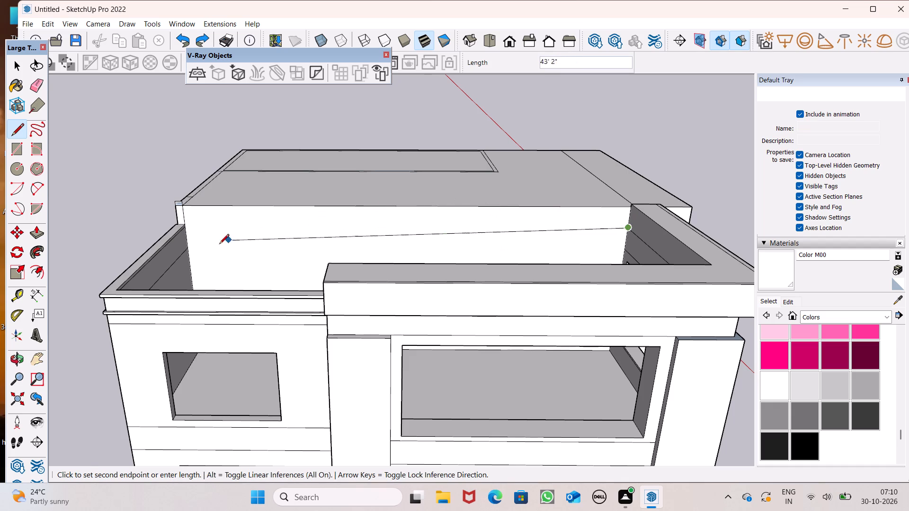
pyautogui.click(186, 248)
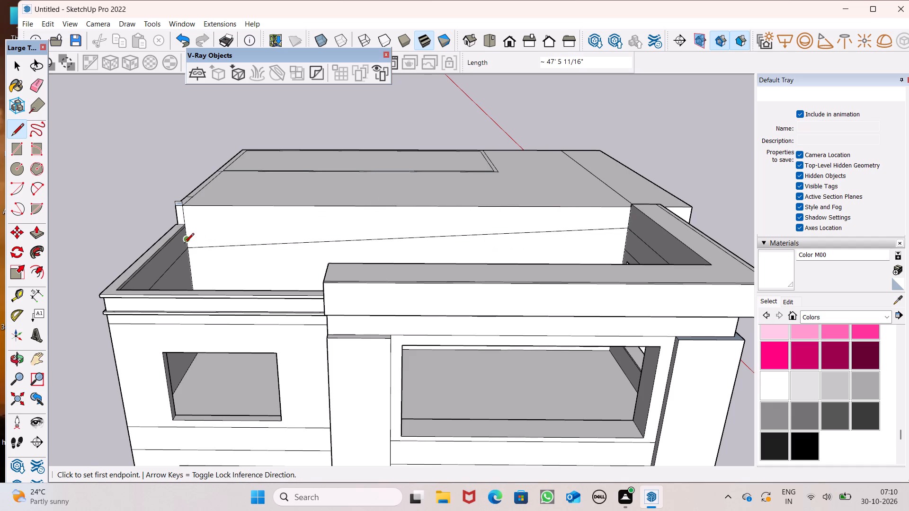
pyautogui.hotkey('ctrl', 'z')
# Draw a line across the tall wall from the end wall's horizontal edge to the opposite parapet, closing a face over the terrace.
pyautogui.scroll(8, 193, 261)
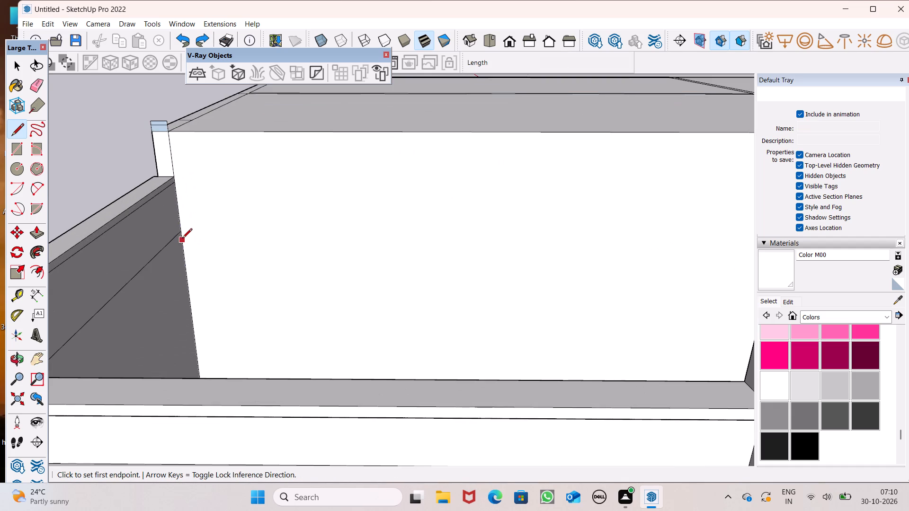
pyautogui.click(183, 236)
pyautogui.scroll(-8, 286, 224)
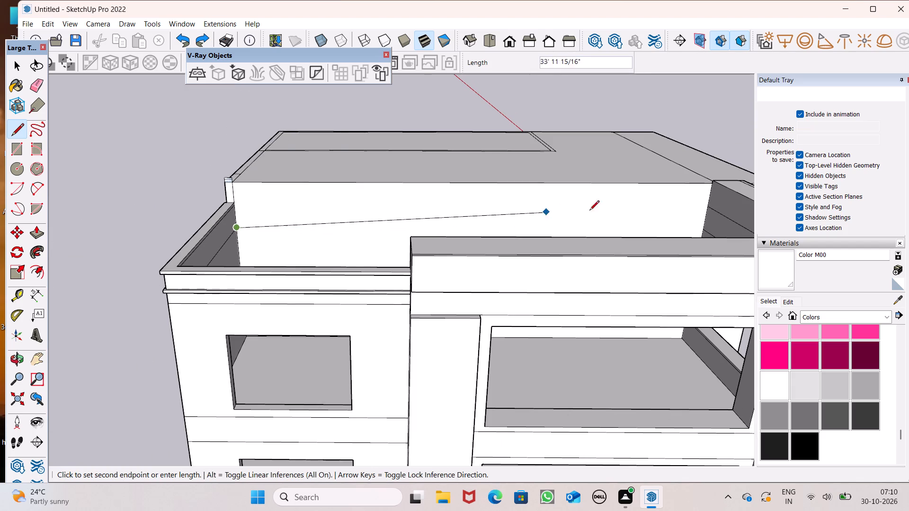
pyautogui.moveTo(699, 228); pyautogui.dragTo(695, 227)
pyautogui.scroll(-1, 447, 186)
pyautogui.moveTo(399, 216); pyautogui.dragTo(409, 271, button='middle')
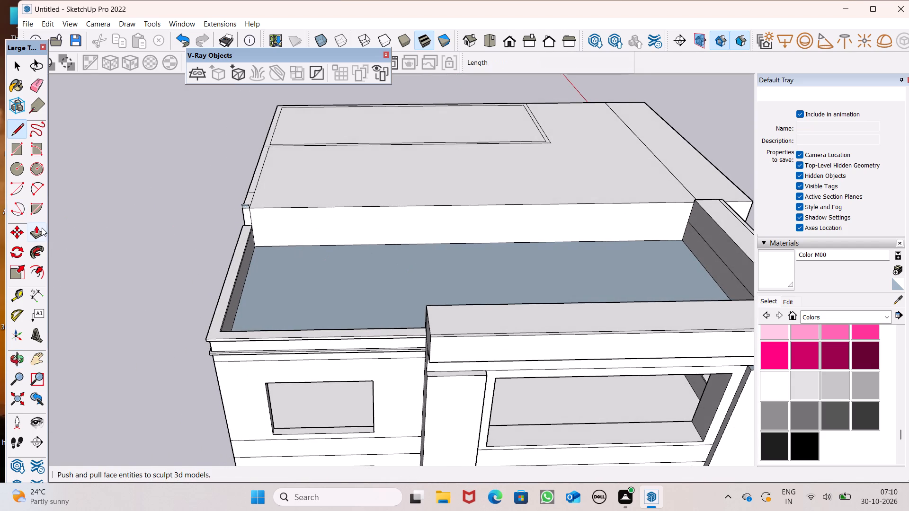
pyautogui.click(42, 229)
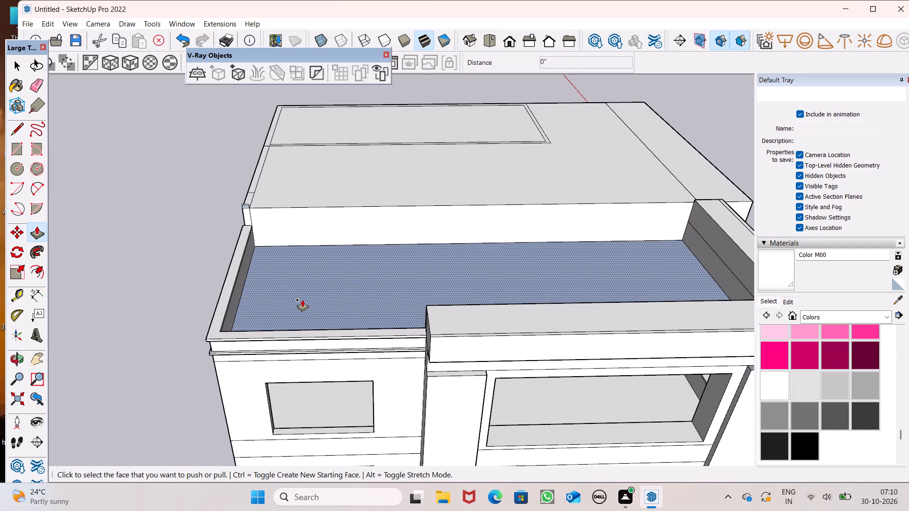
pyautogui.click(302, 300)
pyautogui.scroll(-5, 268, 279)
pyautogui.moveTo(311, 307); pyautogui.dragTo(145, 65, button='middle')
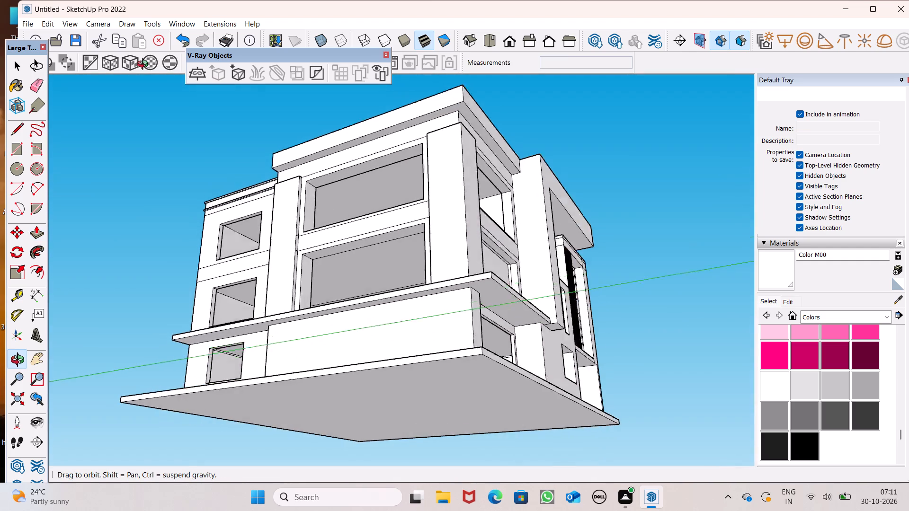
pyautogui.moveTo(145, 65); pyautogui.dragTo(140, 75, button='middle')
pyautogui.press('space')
# Push/Pull the roof terrace's floor face up by 2' 8" between the parapets.
pyautogui.scroll(-4, 160, 125)
pyautogui.moveTo(313, 241); pyautogui.dragTo(545, 413, button='middle')
pyautogui.scroll(1, 445, 322)
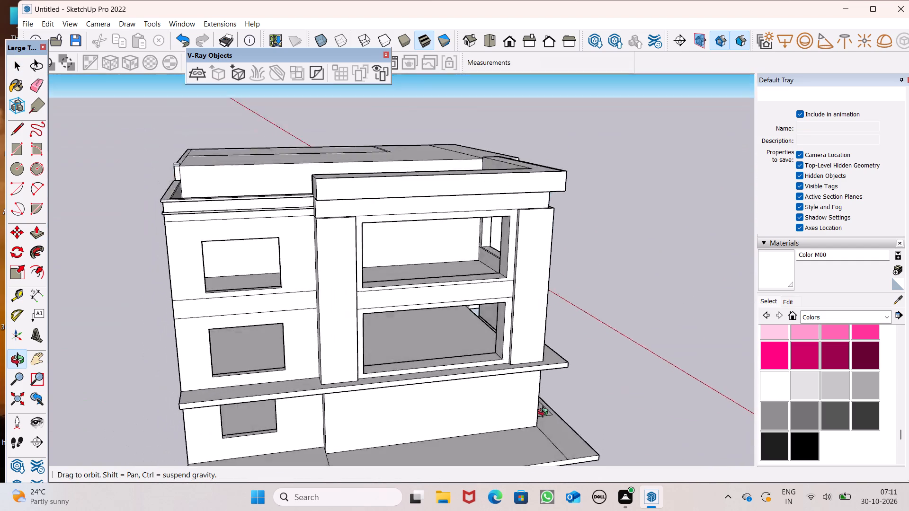
pyautogui.moveTo(545, 413); pyautogui.dragTo(519, 498, button='middle')
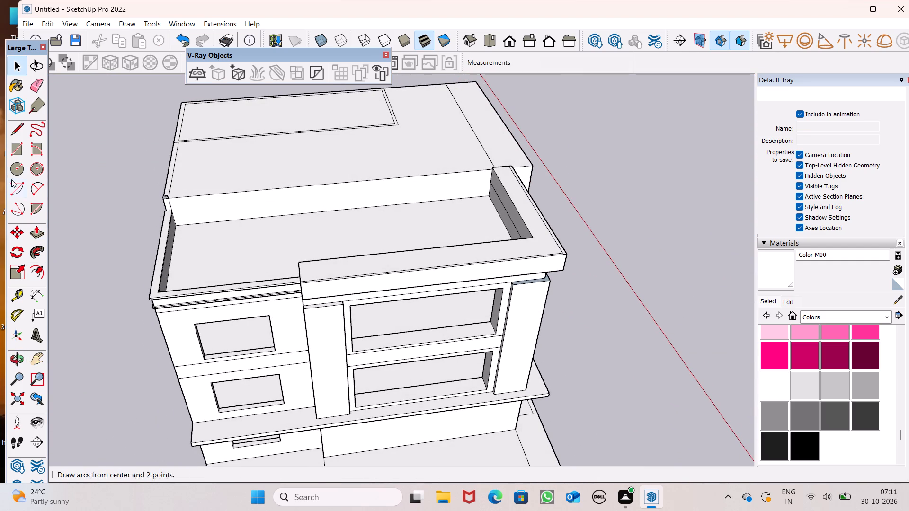
pyautogui.click(27, 148)
pyautogui.moveTo(258, 351); pyautogui.dragTo(600, 334, button='middle')
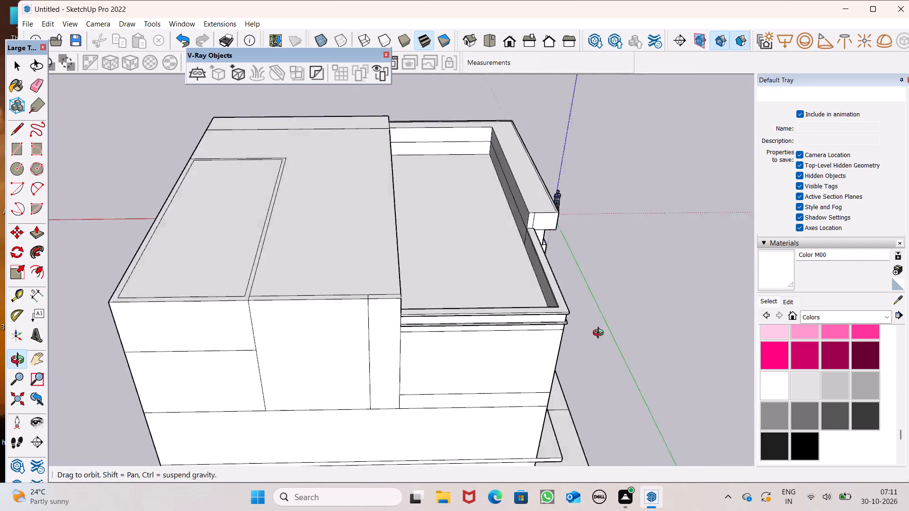
pyautogui.moveTo(600, 334); pyautogui.dragTo(379, 339, button='middle')
pyautogui.click(33, 234)
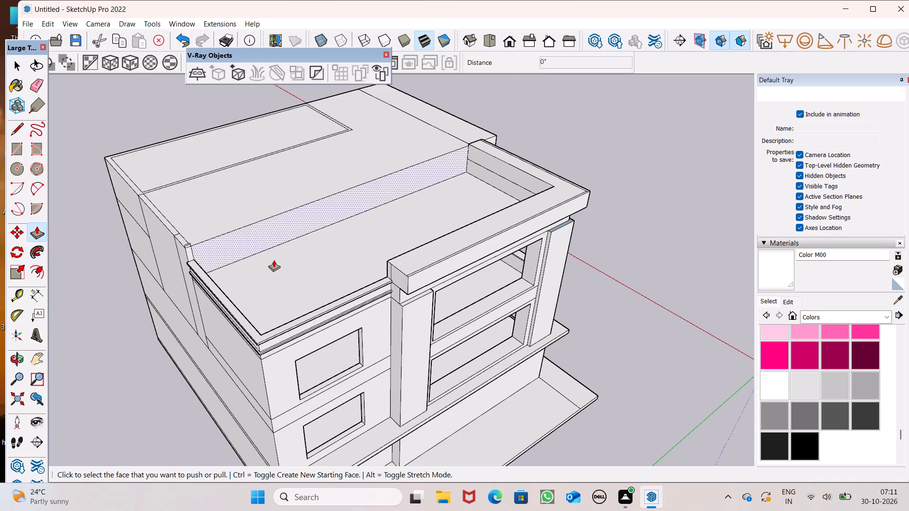
pyautogui.moveTo(271, 317); pyautogui.dragTo(300, 318)
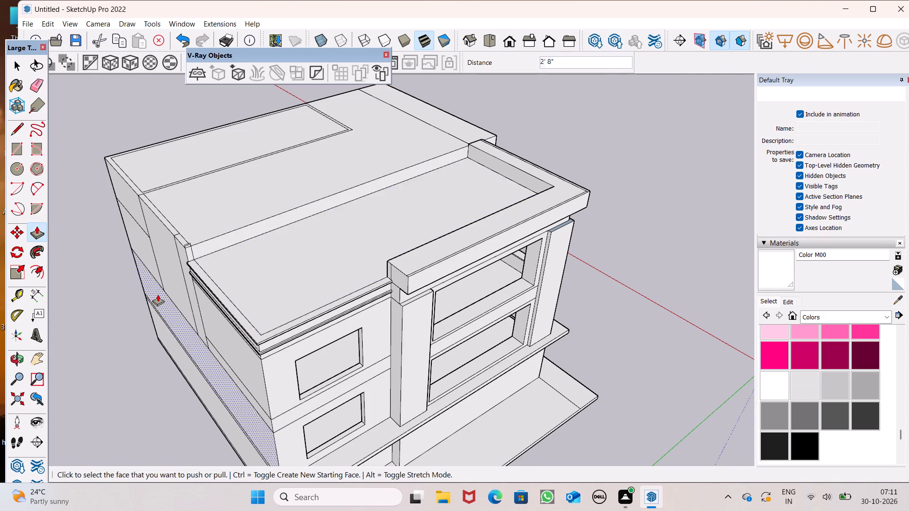
# Examine the house exterior from the side, rear and front, including the front facade with its corner pillar and windows.
pyautogui.scroll(-6, 158, 294)
pyautogui.moveTo(116, 255); pyautogui.dragTo(28, 153, button='middle')
pyautogui.scroll(1, 86, 218)
pyautogui.scroll(1, 28, 153)
pyautogui.moveTo(89, 213); pyautogui.dragTo(156, 212, button='middle')
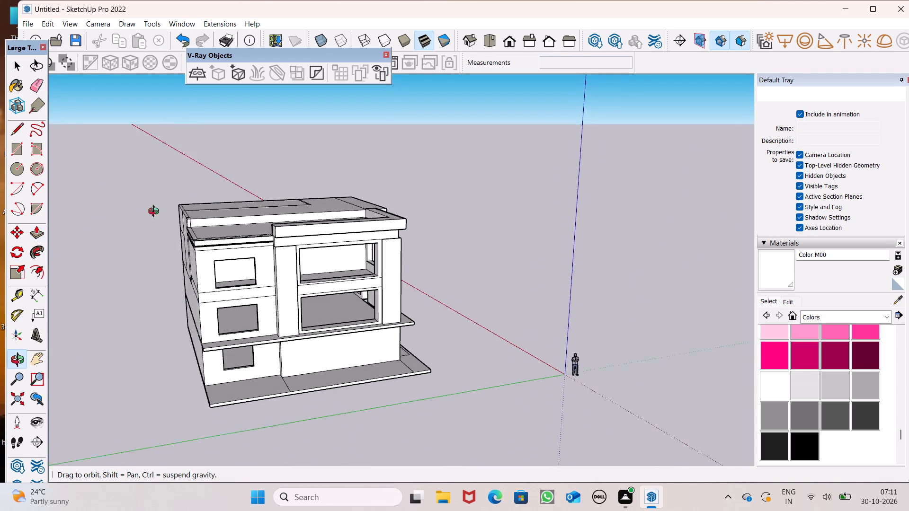
pyautogui.moveTo(156, 212); pyautogui.dragTo(735, 154, button='middle')
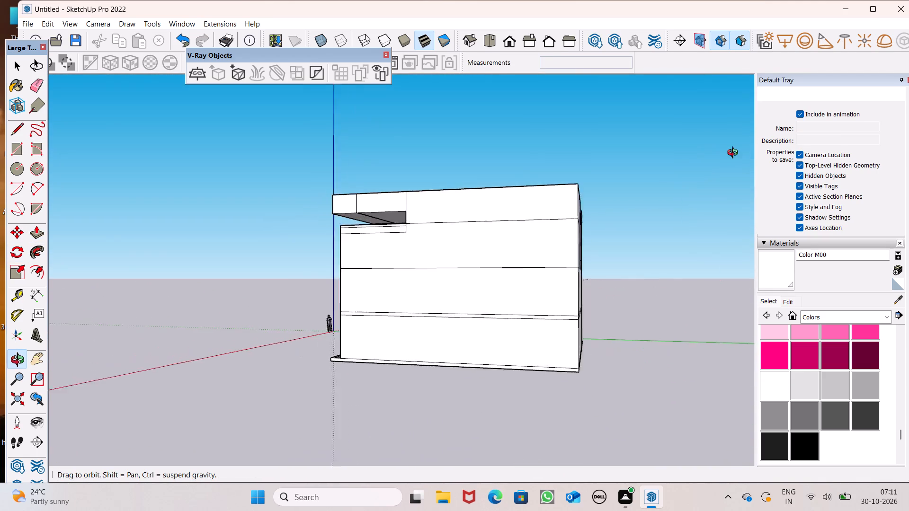
pyautogui.moveTo(735, 154); pyautogui.dragTo(885, 171, button='middle')
pyautogui.moveTo(693, 226); pyautogui.dragTo(749, 238, button='middle')
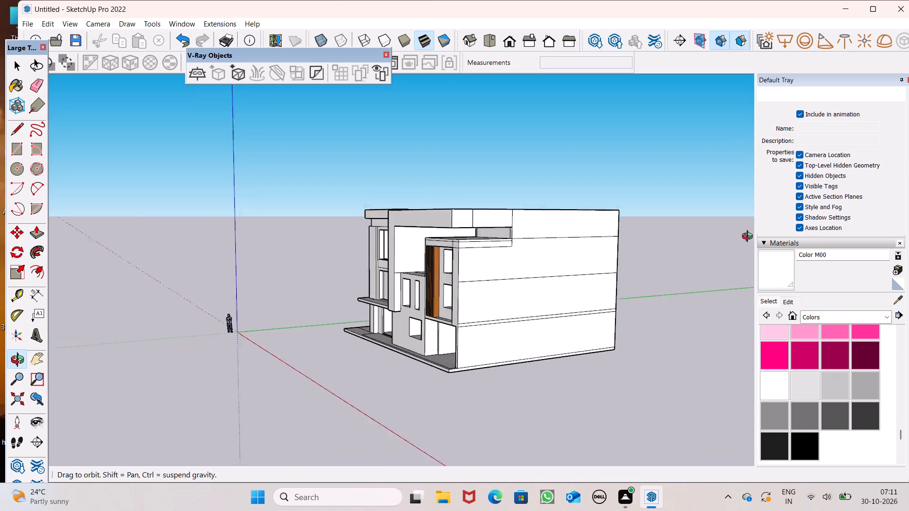
pyautogui.moveTo(749, 238); pyautogui.dragTo(884, 214, button='middle')
pyautogui.moveTo(496, 328); pyautogui.dragTo(697, 307, button='middle')
pyautogui.scroll(-4, 20, 301)
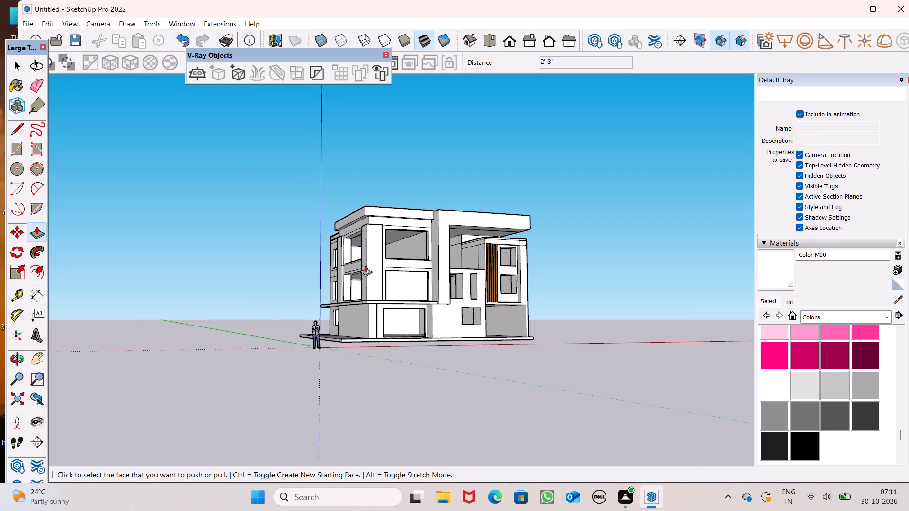
pyautogui.scroll(-2, 331, 262)
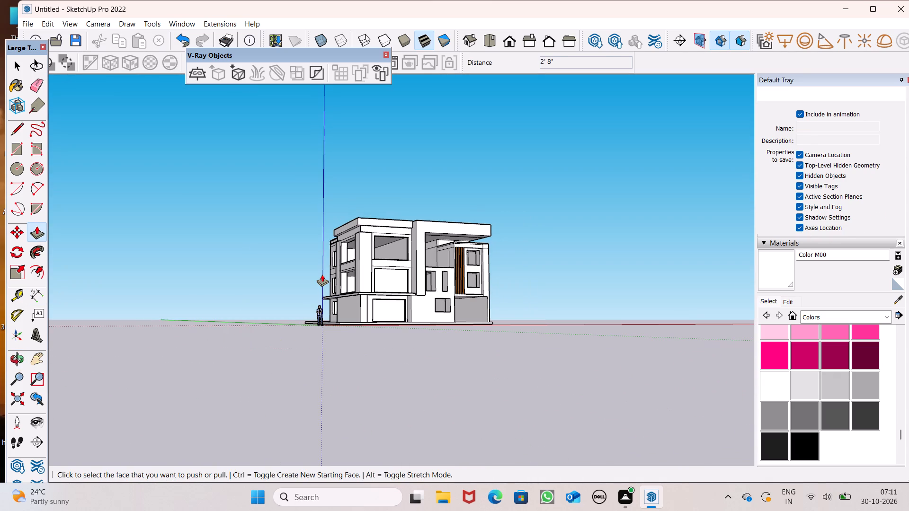
pyautogui.scroll(3, 383, 309)
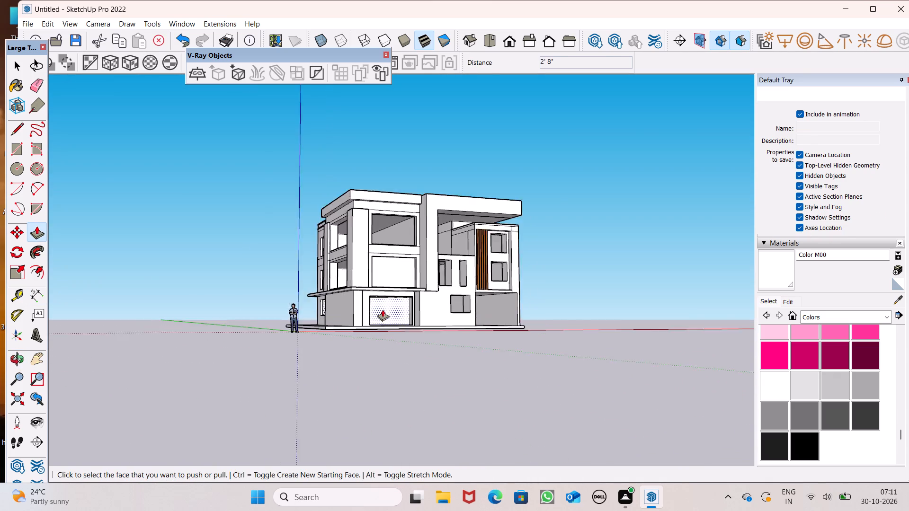
pyautogui.scroll(4, 383, 309)
pyautogui.scroll(-3, 344, 266)
pyautogui.moveTo(341, 272); pyautogui.dragTo(243, 345, button='middle')
pyautogui.scroll(1, 294, 326)
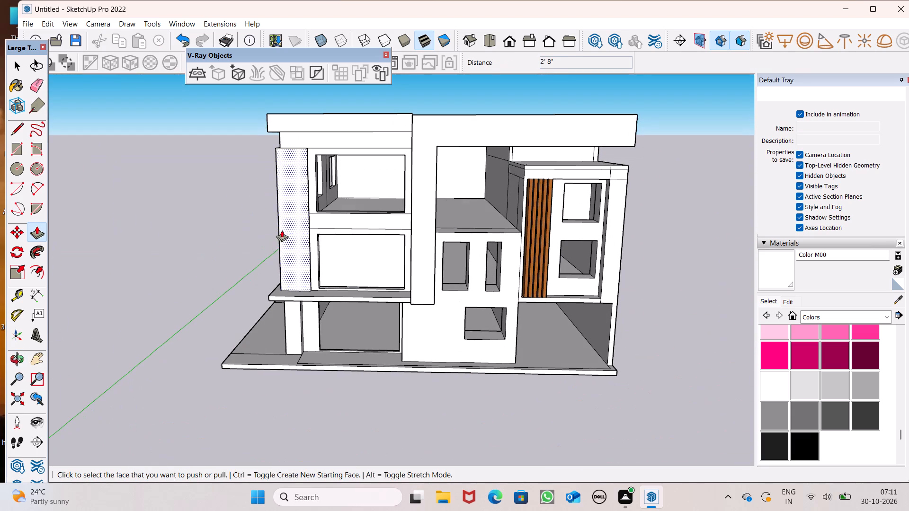
pyautogui.moveTo(313, 165); pyautogui.dragTo(330, 293, button='middle')
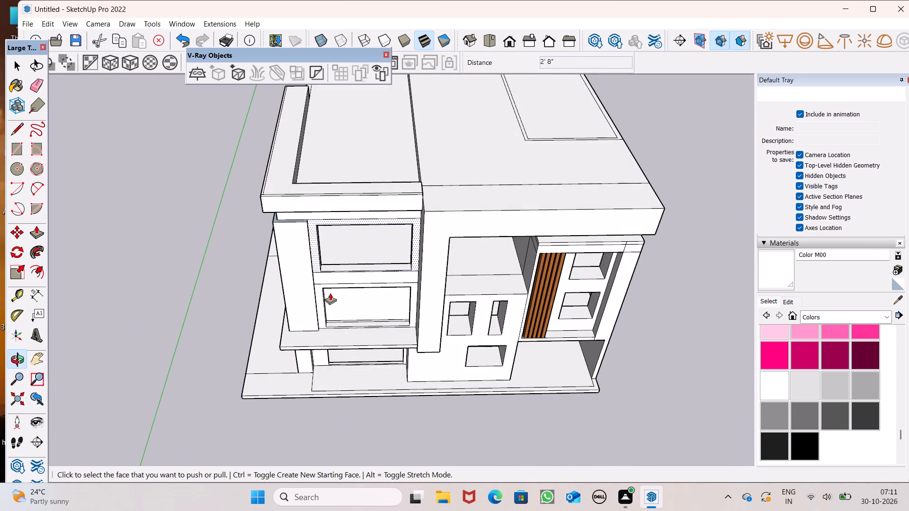
pyautogui.scroll(2, 291, 293)
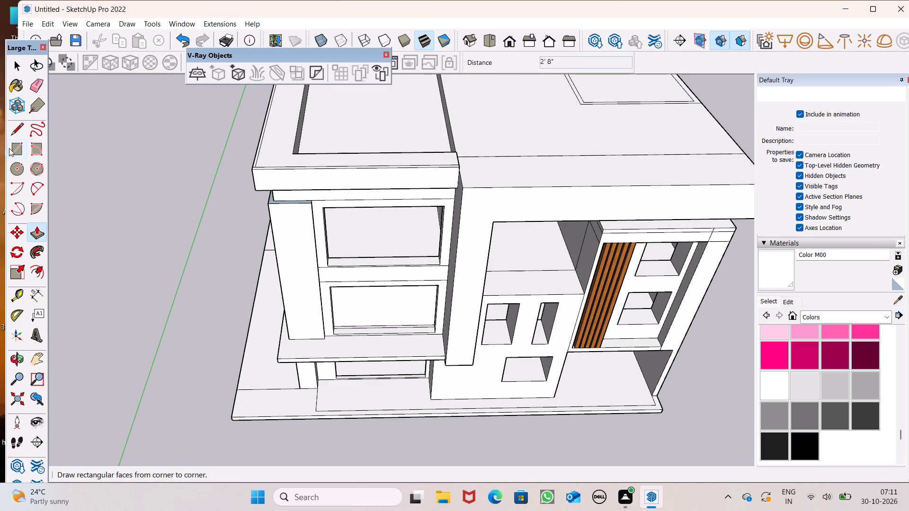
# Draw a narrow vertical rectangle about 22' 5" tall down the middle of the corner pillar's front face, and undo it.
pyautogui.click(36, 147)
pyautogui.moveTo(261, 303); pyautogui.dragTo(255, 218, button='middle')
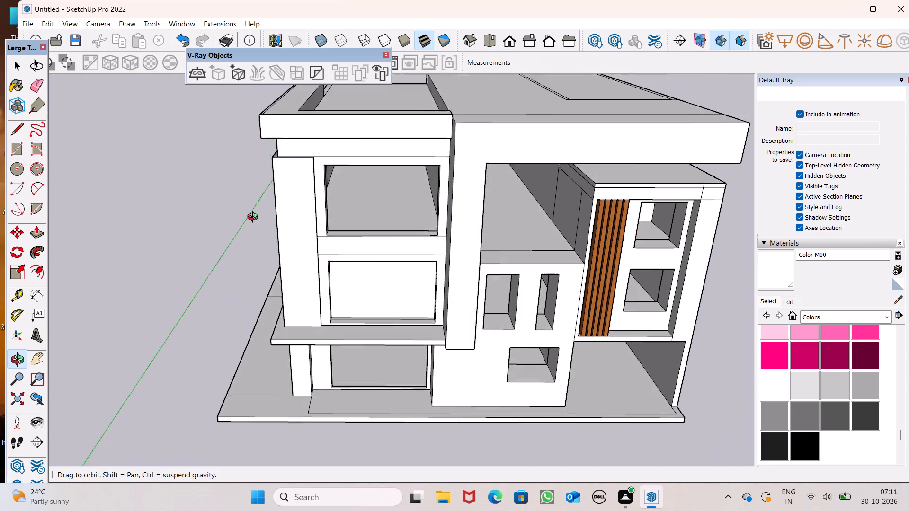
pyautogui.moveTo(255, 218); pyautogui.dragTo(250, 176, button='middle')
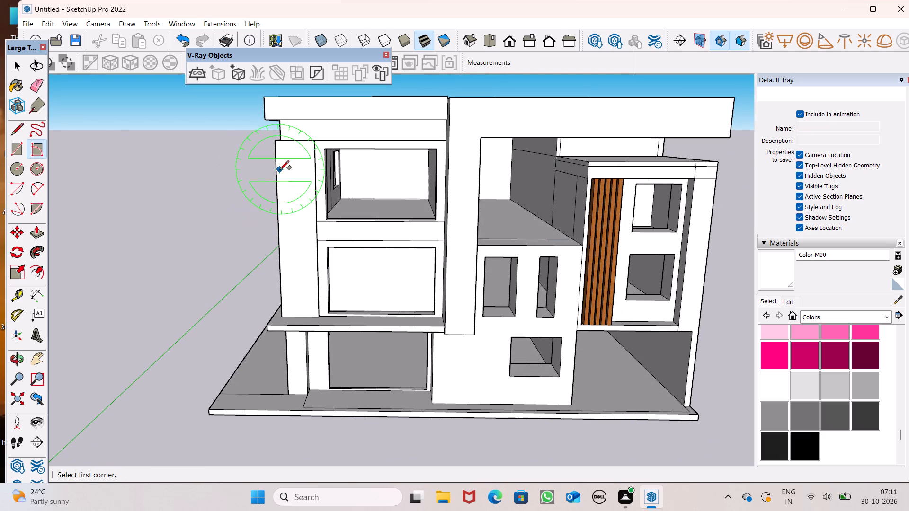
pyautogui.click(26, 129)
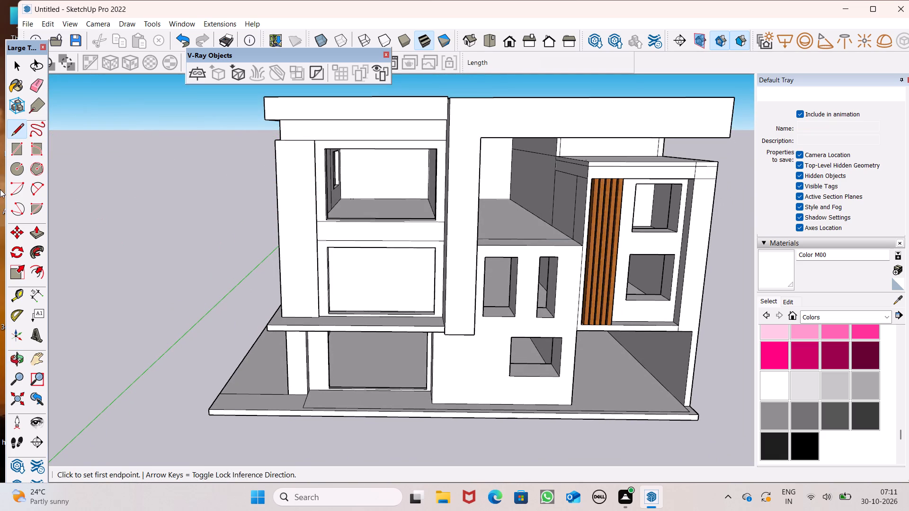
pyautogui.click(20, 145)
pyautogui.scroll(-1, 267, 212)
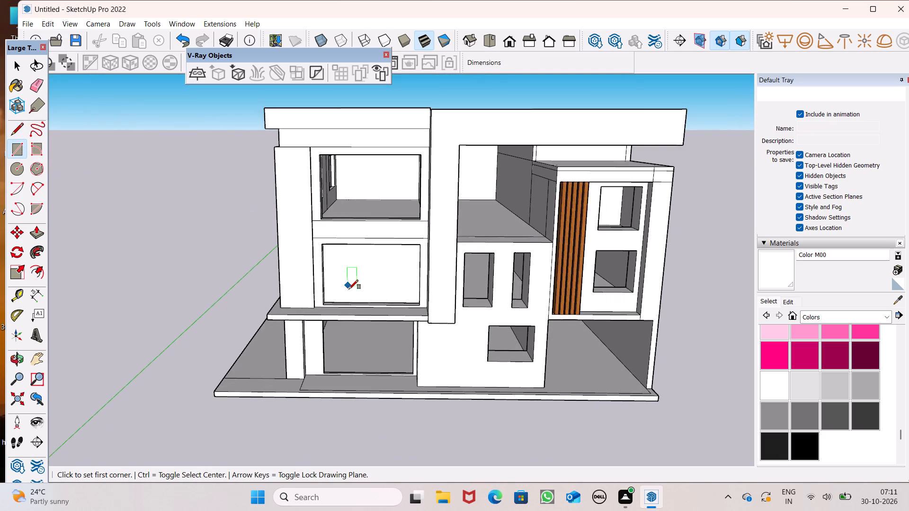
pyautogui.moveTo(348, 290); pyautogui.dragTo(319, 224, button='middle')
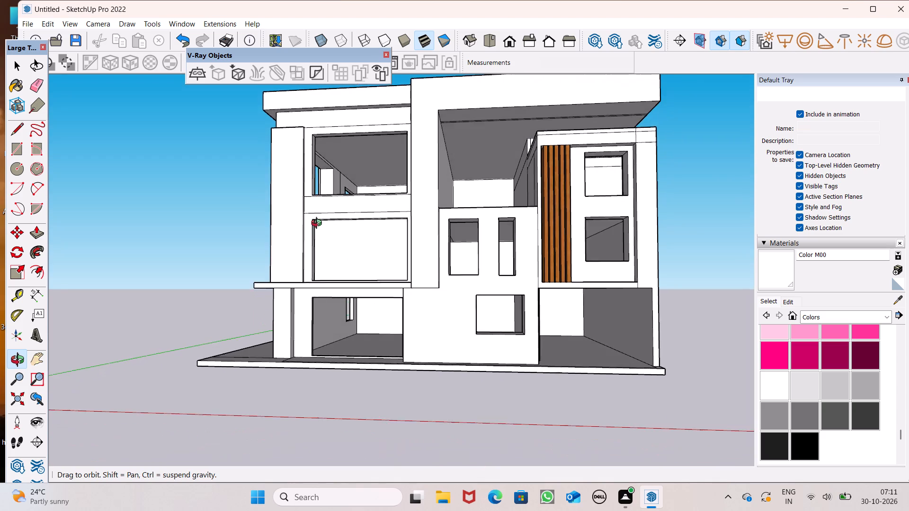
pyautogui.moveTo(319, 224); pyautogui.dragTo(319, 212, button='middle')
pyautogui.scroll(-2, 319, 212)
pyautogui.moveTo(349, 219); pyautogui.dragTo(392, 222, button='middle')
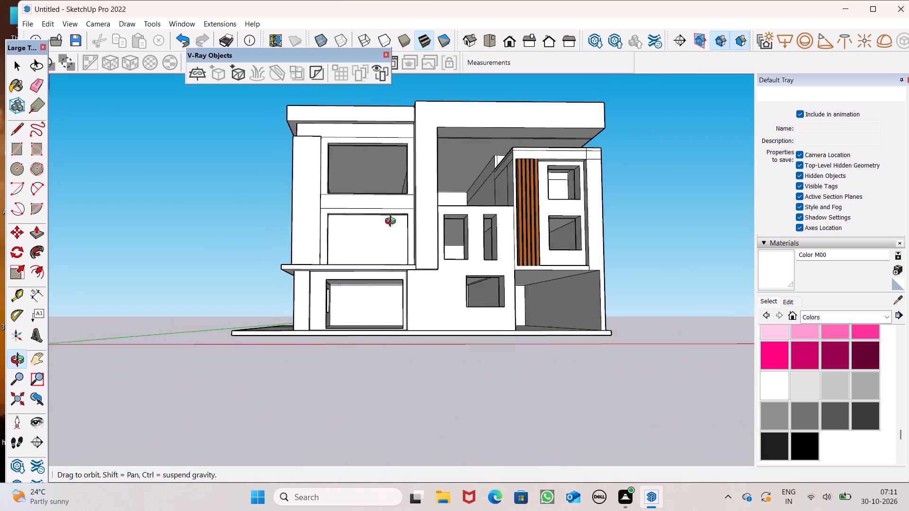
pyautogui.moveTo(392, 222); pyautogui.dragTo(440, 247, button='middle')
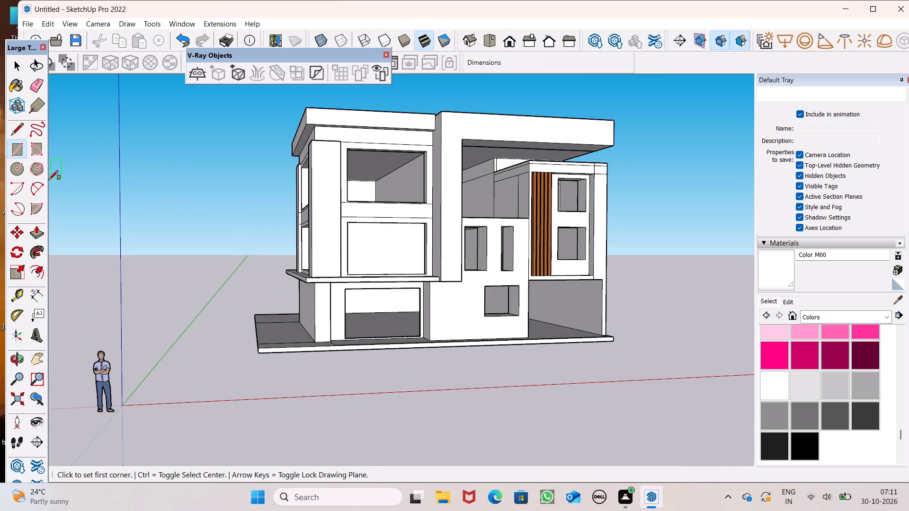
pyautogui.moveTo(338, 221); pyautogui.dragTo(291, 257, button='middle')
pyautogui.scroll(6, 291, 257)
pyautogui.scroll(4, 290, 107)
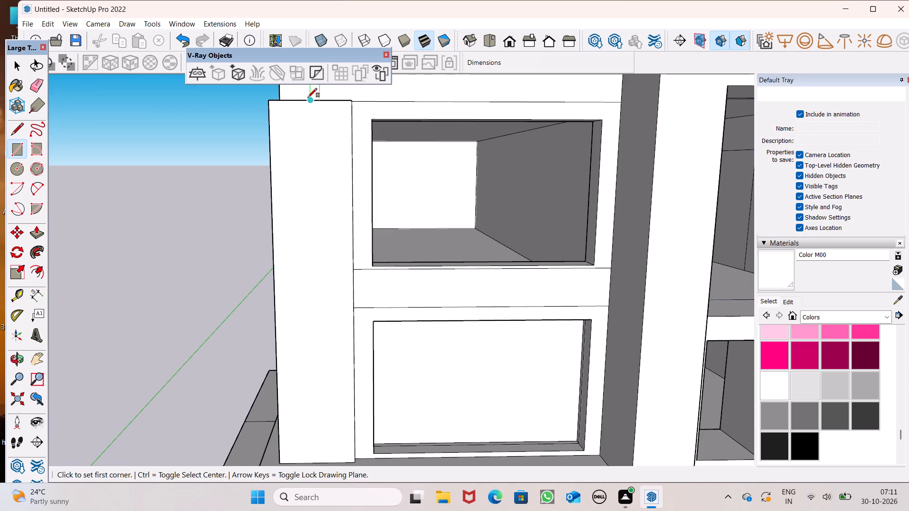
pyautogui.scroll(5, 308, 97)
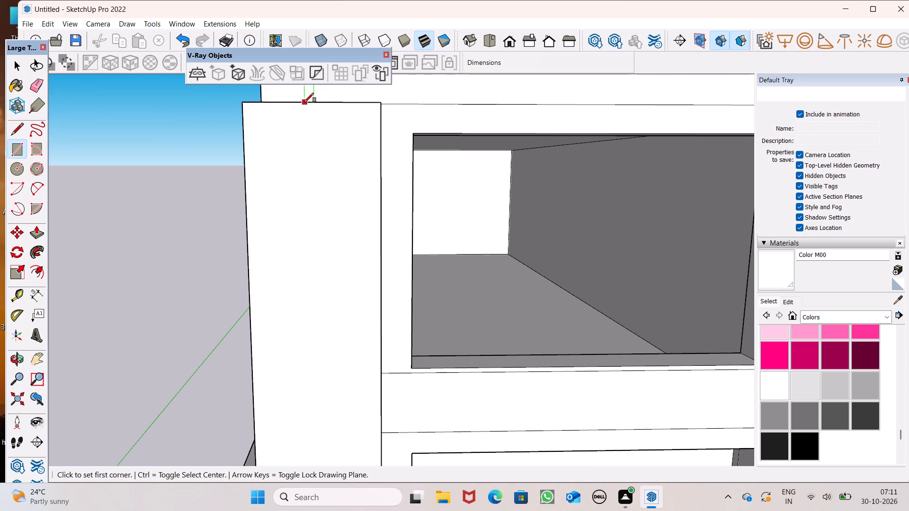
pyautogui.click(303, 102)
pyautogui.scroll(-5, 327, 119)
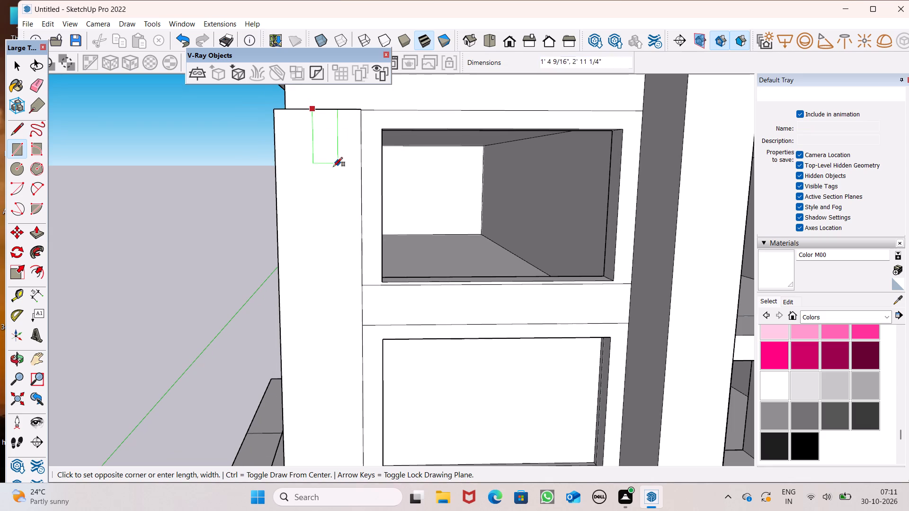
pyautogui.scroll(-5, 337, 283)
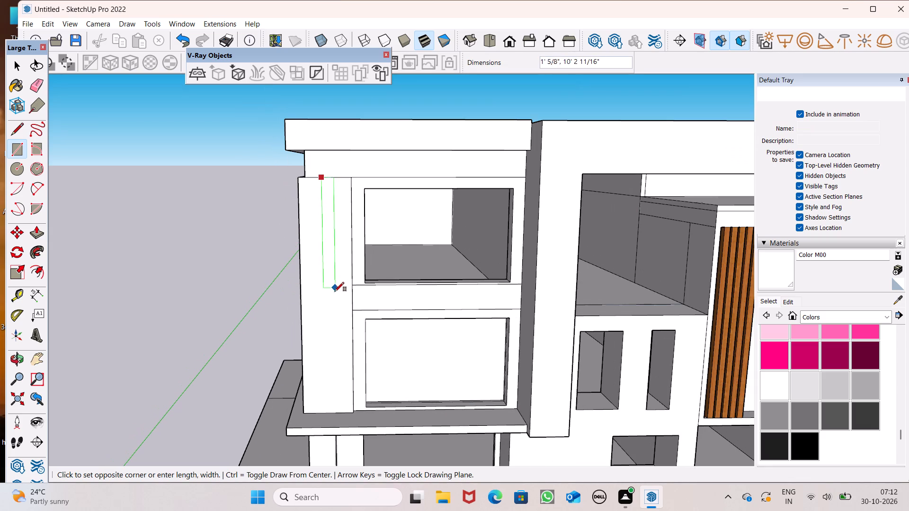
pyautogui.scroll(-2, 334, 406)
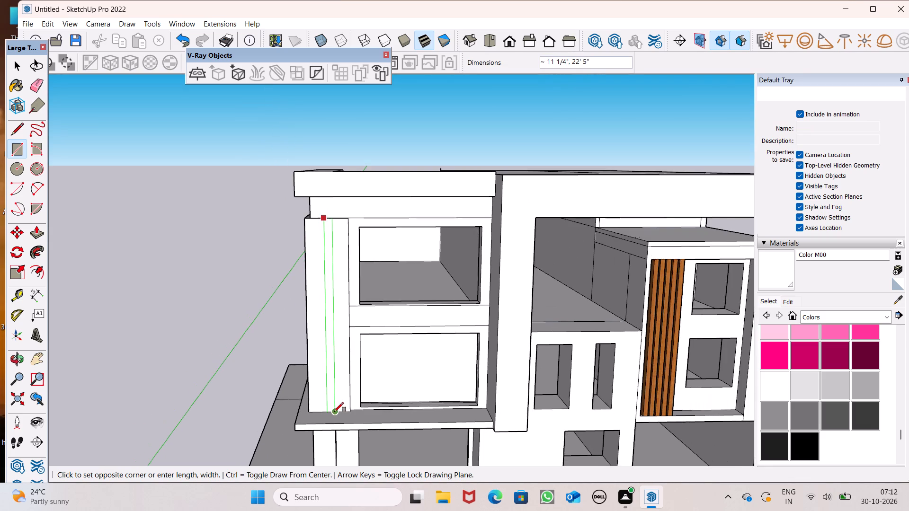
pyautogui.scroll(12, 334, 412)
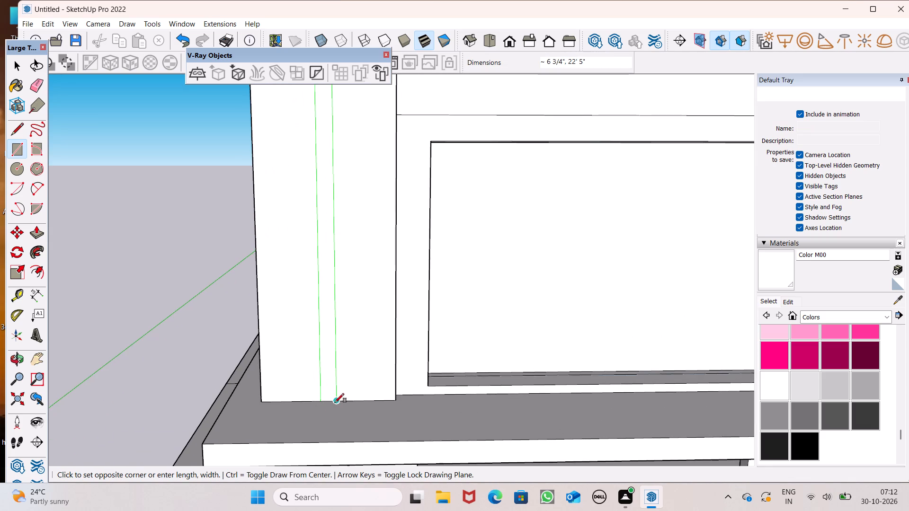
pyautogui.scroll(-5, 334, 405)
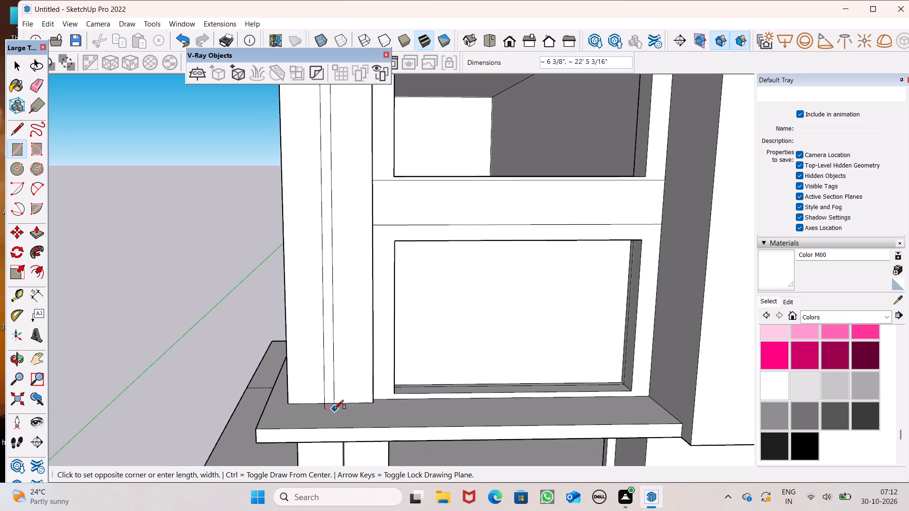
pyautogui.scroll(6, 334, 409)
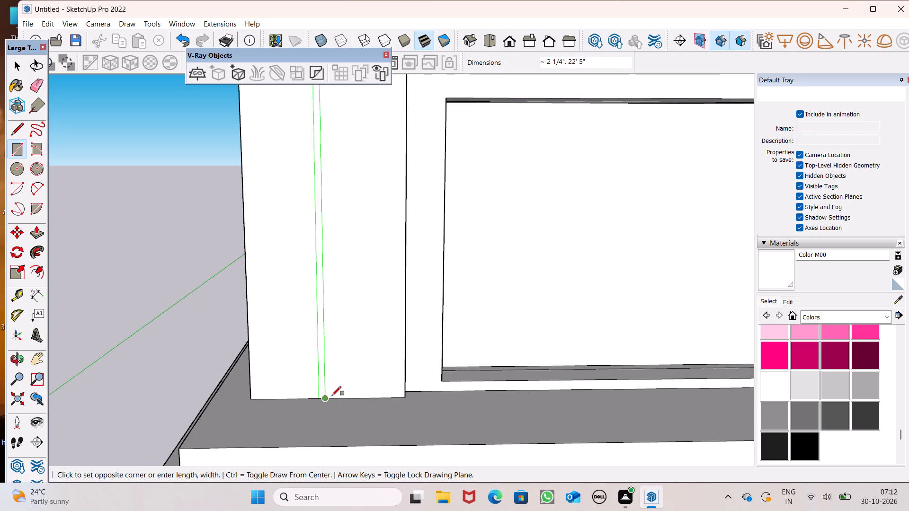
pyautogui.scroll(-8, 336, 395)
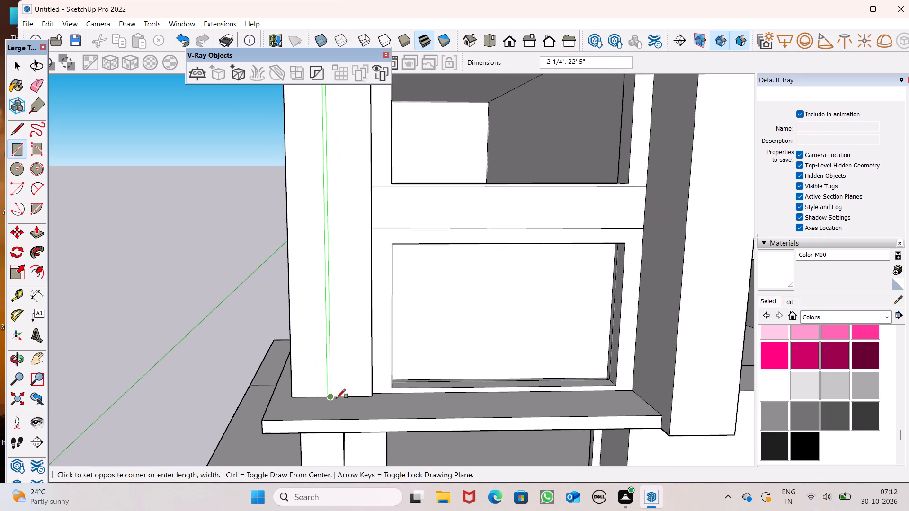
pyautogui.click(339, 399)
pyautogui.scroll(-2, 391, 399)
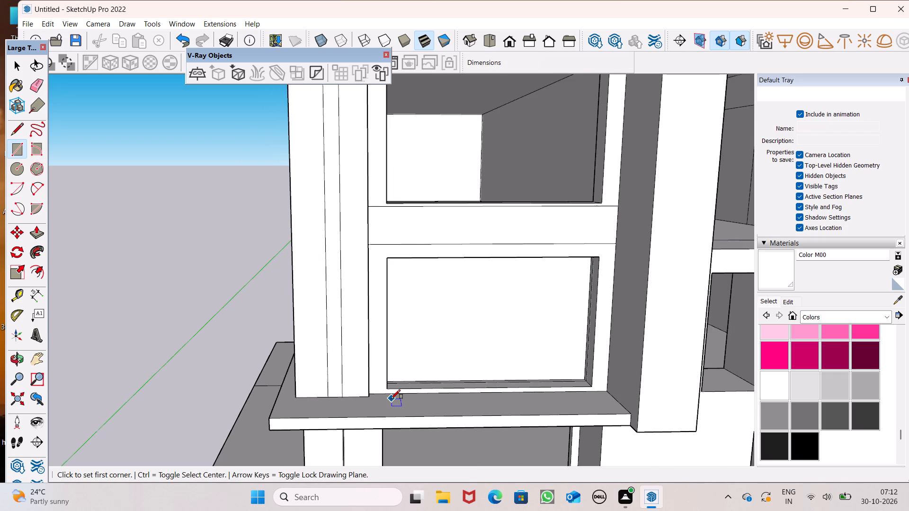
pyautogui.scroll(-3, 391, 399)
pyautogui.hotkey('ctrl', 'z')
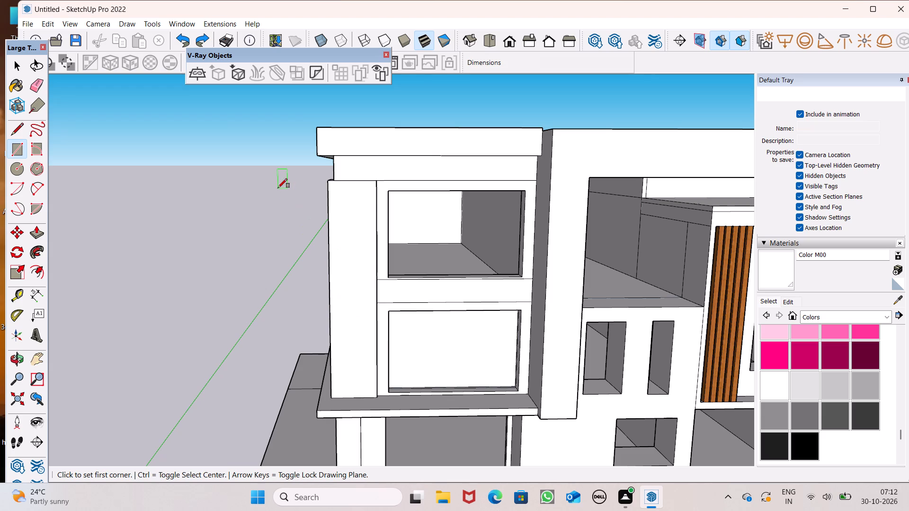
# Draw a vertical rectangle about 6" wide and 22' 5" tall down the middle of the corner pillar's front face.
pyautogui.scroll(6, 334, 129)
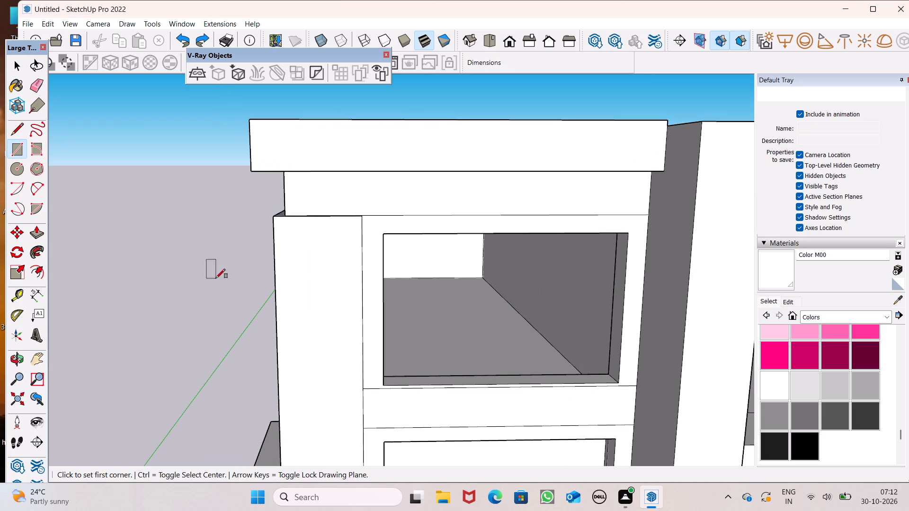
pyautogui.scroll(7, 216, 278)
pyautogui.scroll(5, 386, 115)
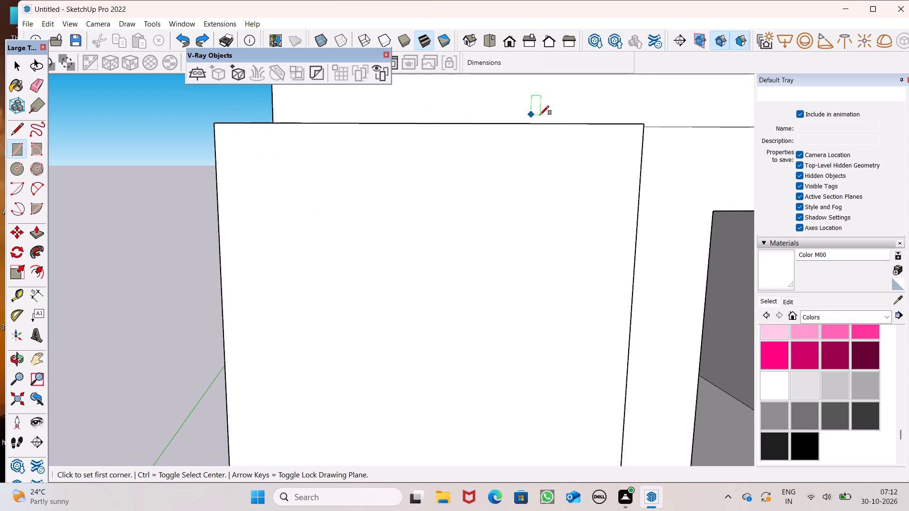
pyautogui.click(412, 123)
pyautogui.scroll(-2, 453, 159)
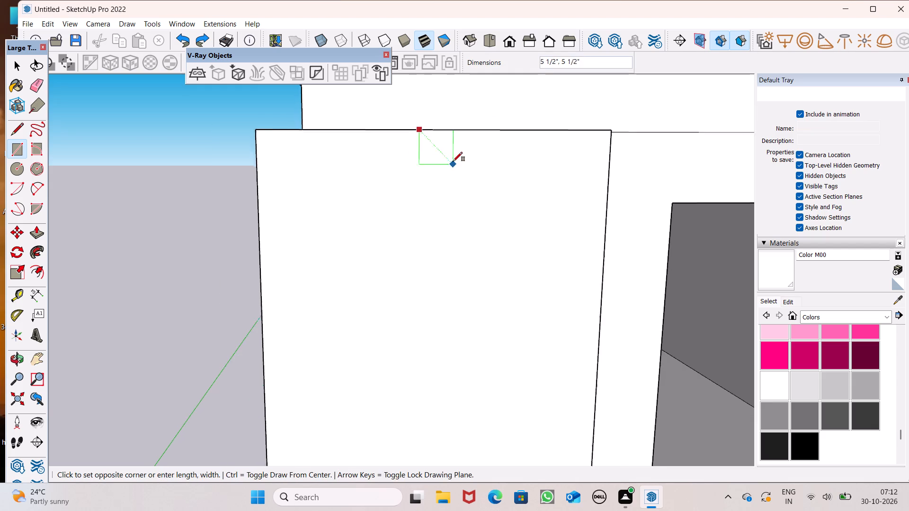
pyautogui.scroll(-11, 453, 161)
pyautogui.scroll(-6, 466, 250)
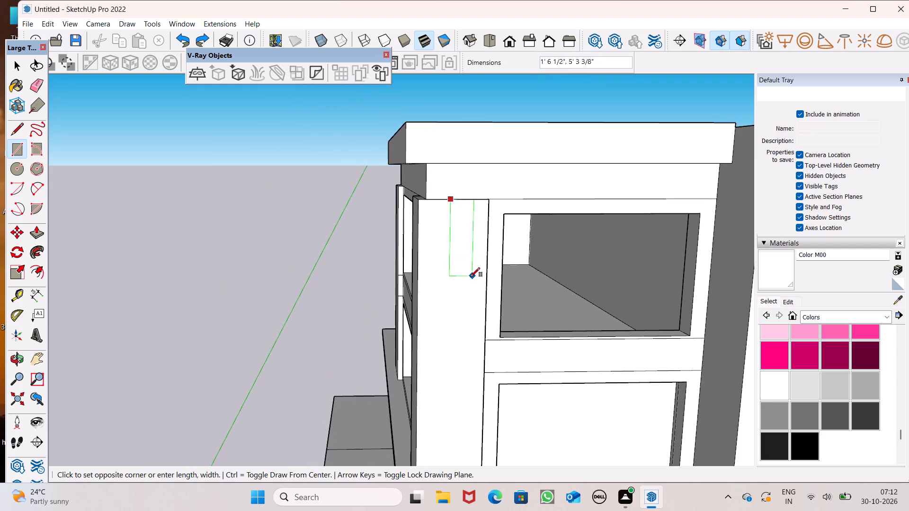
pyautogui.scroll(-6, 430, 220)
pyautogui.scroll(4, 448, 388)
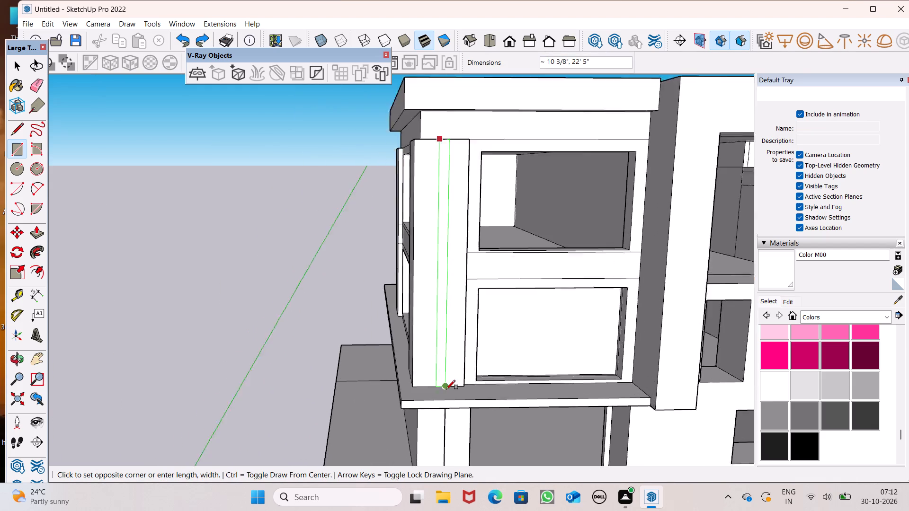
pyautogui.scroll(8, 446, 389)
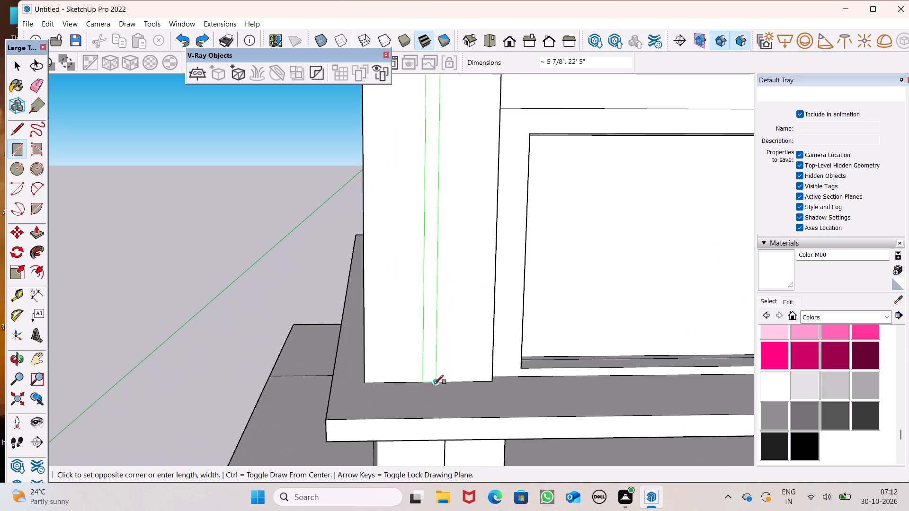
pyautogui.click(434, 384)
pyautogui.scroll(-12, 337, 364)
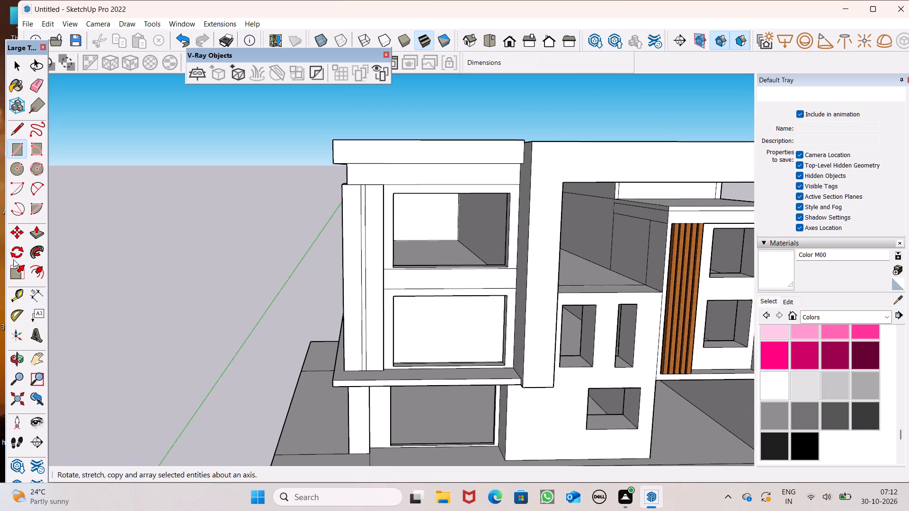
pyautogui.press('space')
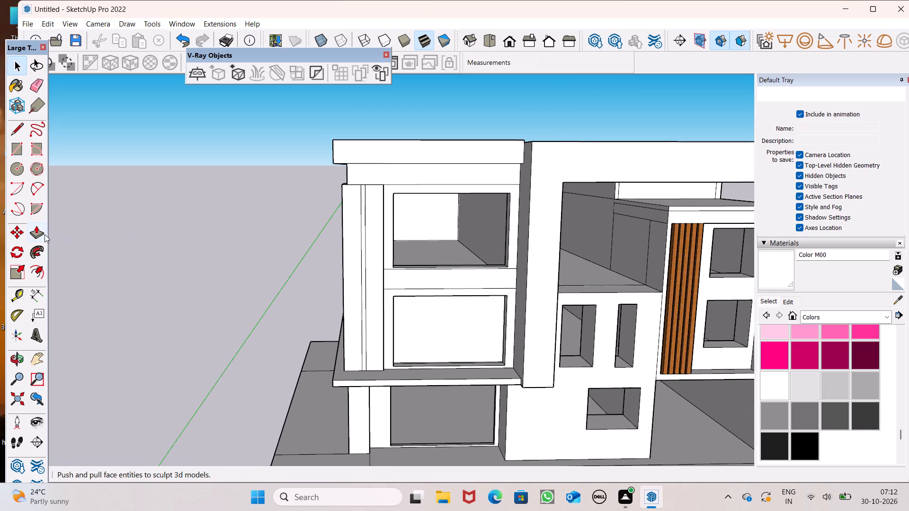
# Push/Pull the narrow vertical strip slightly inward to recess a groove down the corner pillar's front face.
pyautogui.click(32, 234)
pyautogui.scroll(-4, 319, 197)
pyautogui.moveTo(339, 251); pyautogui.dragTo(331, 294, button='middle')
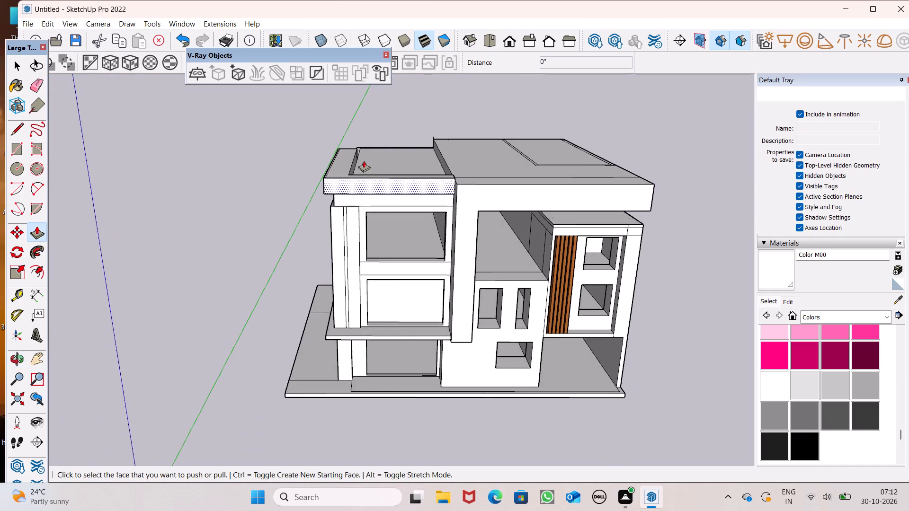
pyautogui.scroll(5, 364, 160)
pyautogui.scroll(6, 325, 260)
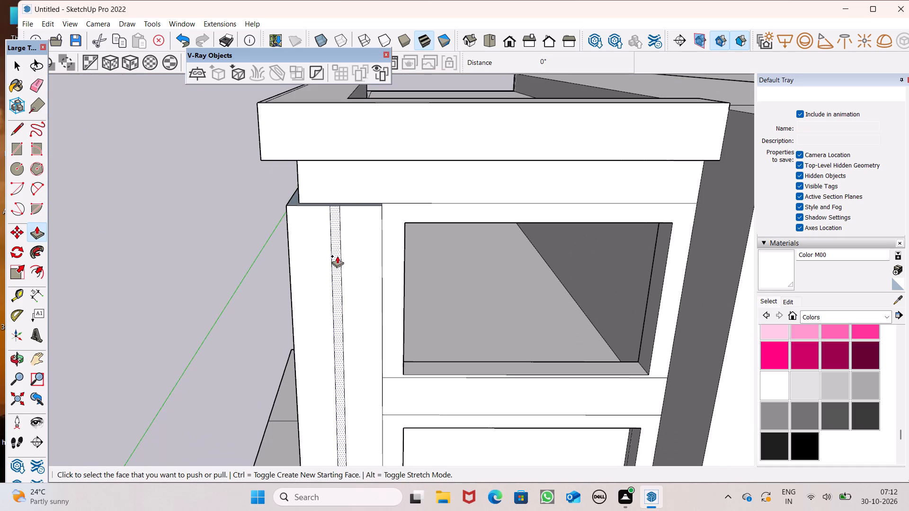
pyautogui.scroll(-8, 338, 170)
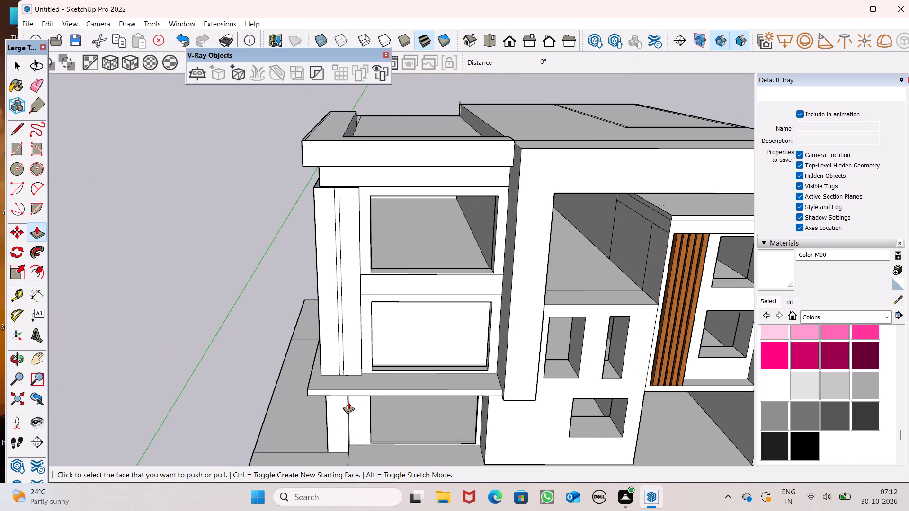
pyautogui.scroll(6, 351, 397)
pyautogui.scroll(7, 336, 358)
pyautogui.moveTo(334, 351); pyautogui.dragTo(334, 349)
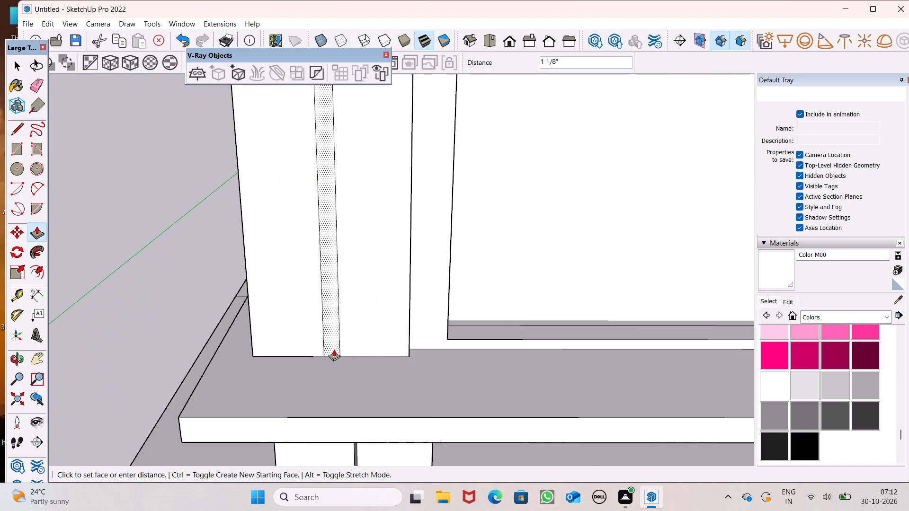
pyautogui.moveTo(334, 349); pyautogui.dragTo(334, 344)
pyautogui.scroll(-4, 319, 368)
pyautogui.moveTo(332, 375); pyautogui.dragTo(267, 381, button='middle')
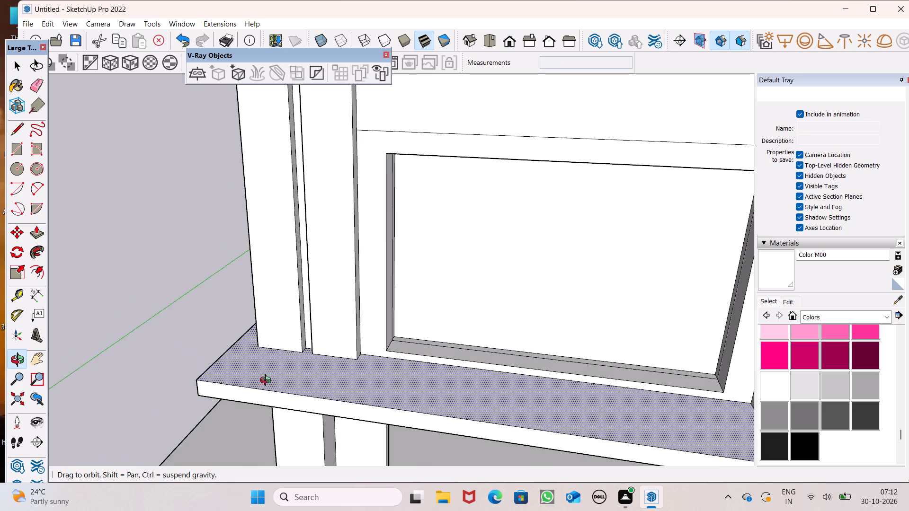
pyautogui.moveTo(267, 381); pyautogui.dragTo(375, 332, button='middle')
pyautogui.press('space')
# Examine the house exterior from the front, the side and above, including the grooved corner pillar.
pyautogui.scroll(-11, 140, 313)
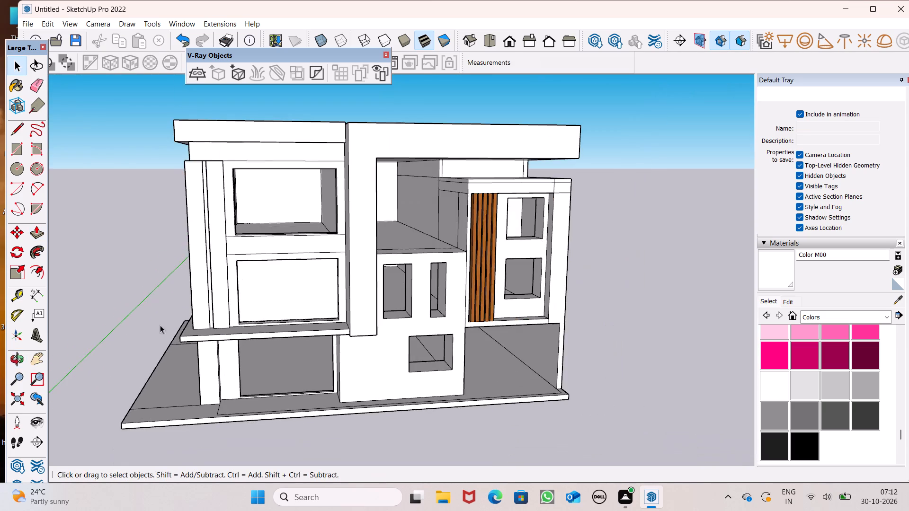
pyautogui.moveTo(308, 330); pyautogui.dragTo(371, 310, button='middle')
pyautogui.scroll(1, 348, 297)
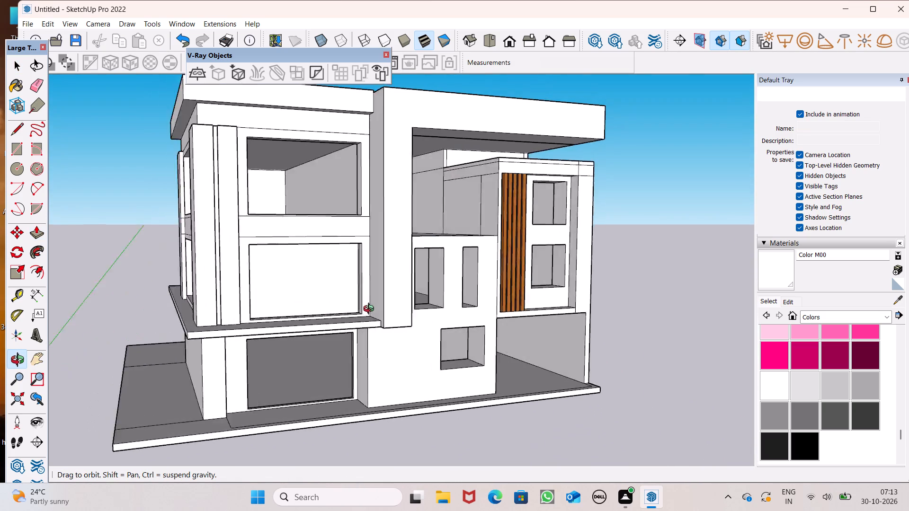
pyautogui.moveTo(371, 310); pyautogui.dragTo(214, 327, button='middle')
pyautogui.scroll(-3, 205, 249)
pyautogui.moveTo(339, 295); pyautogui.dragTo(214, 308, button='middle')
pyautogui.scroll(1, 339, 295)
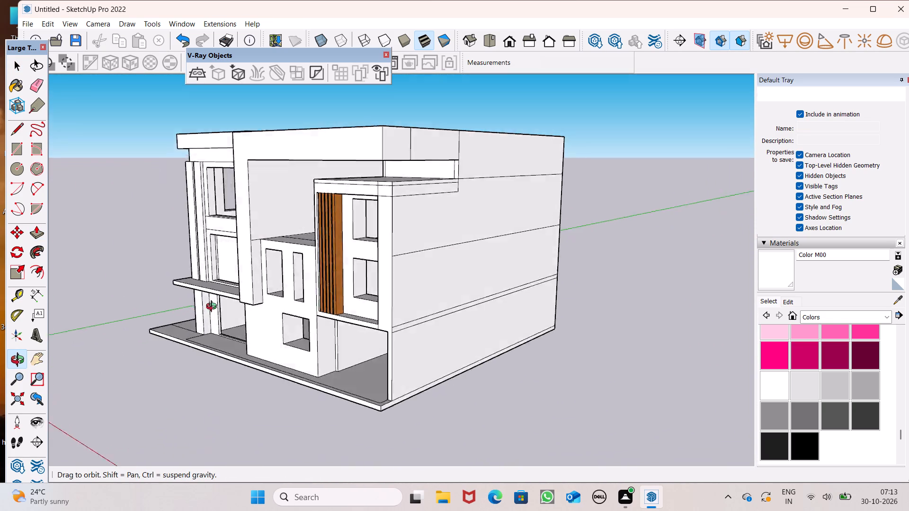
pyautogui.moveTo(214, 308); pyautogui.dragTo(432, 364, button='middle')
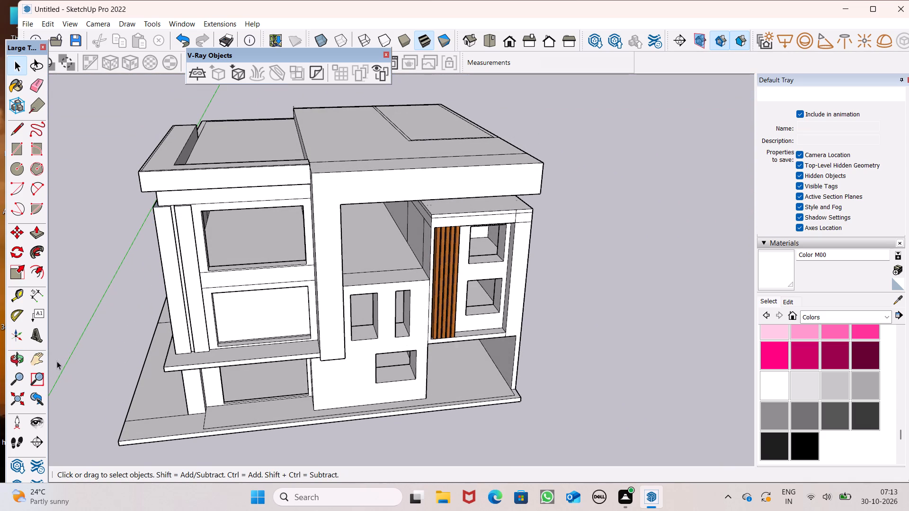
# Place a Tape Measure guide across the open upper balcony floor, about 11' behind the floor's front dividing line.
pyautogui.click(33, 294)
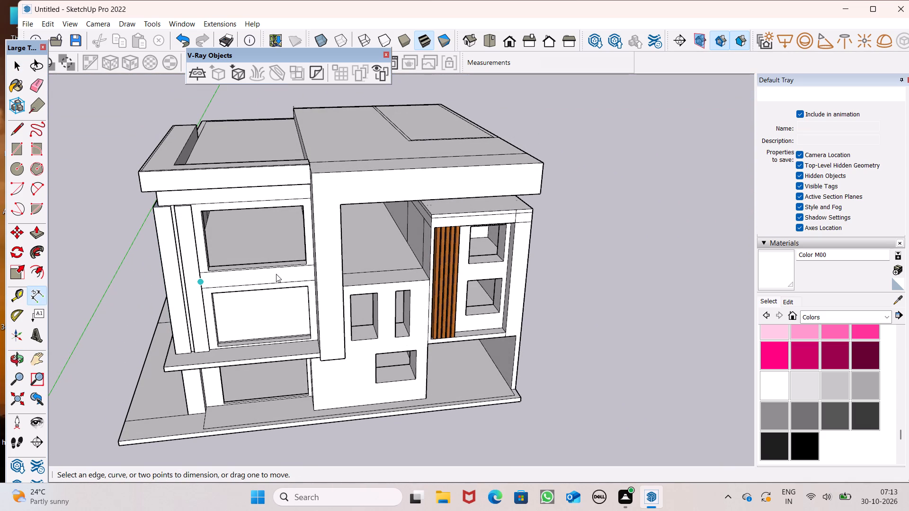
pyautogui.click(18, 298)
pyautogui.scroll(6, 394, 229)
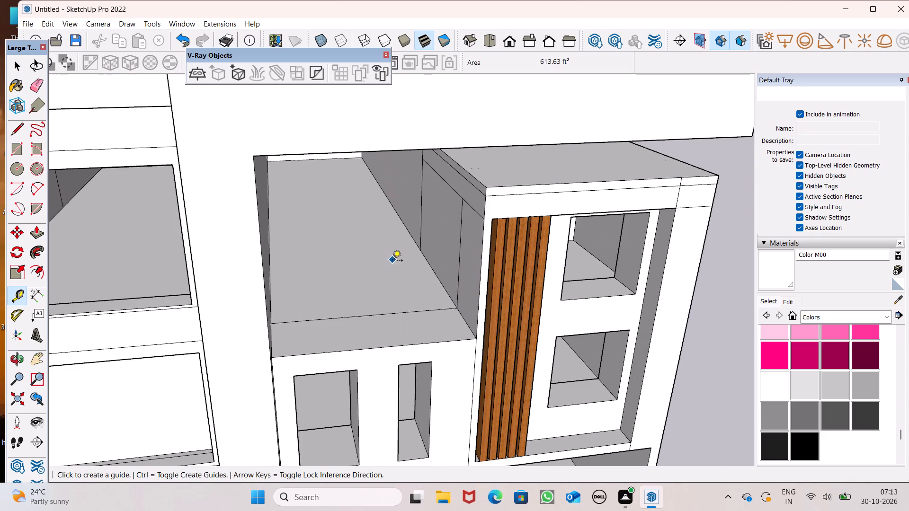
pyautogui.click(370, 316)
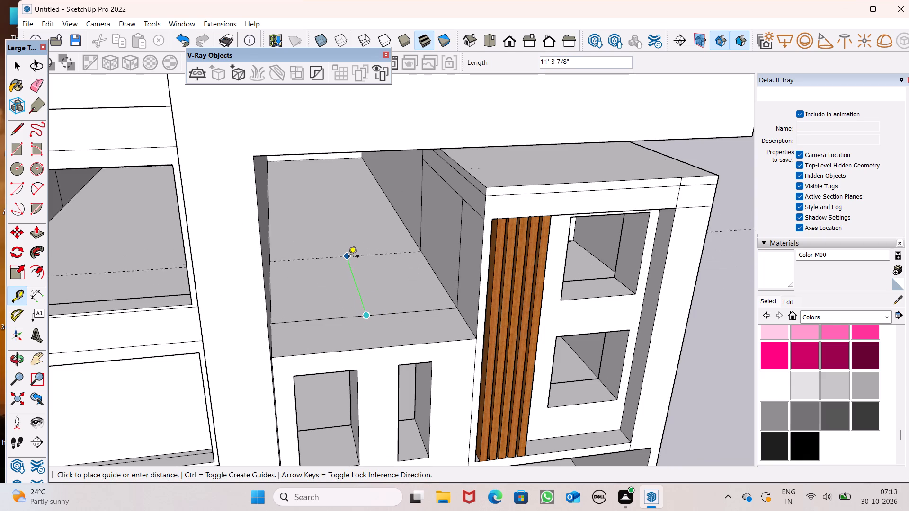
pyautogui.scroll(2, 351, 257)
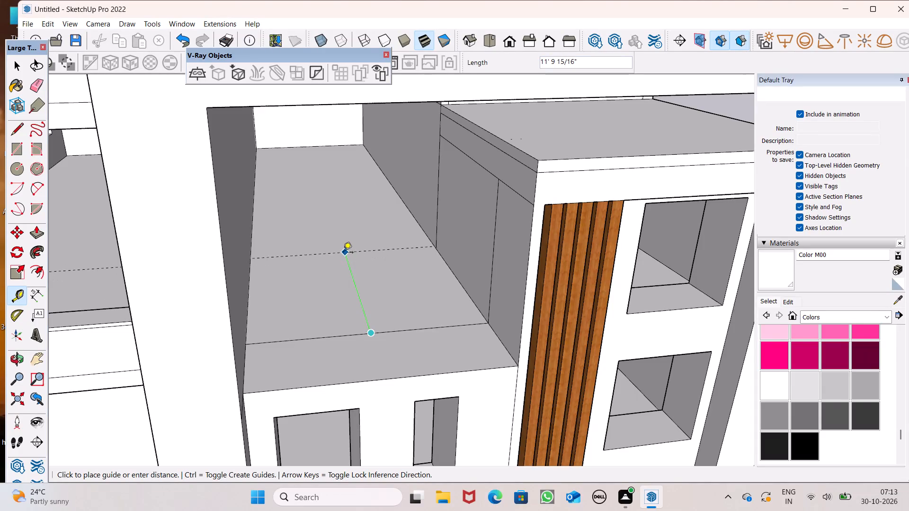
pyautogui.click(346, 257)
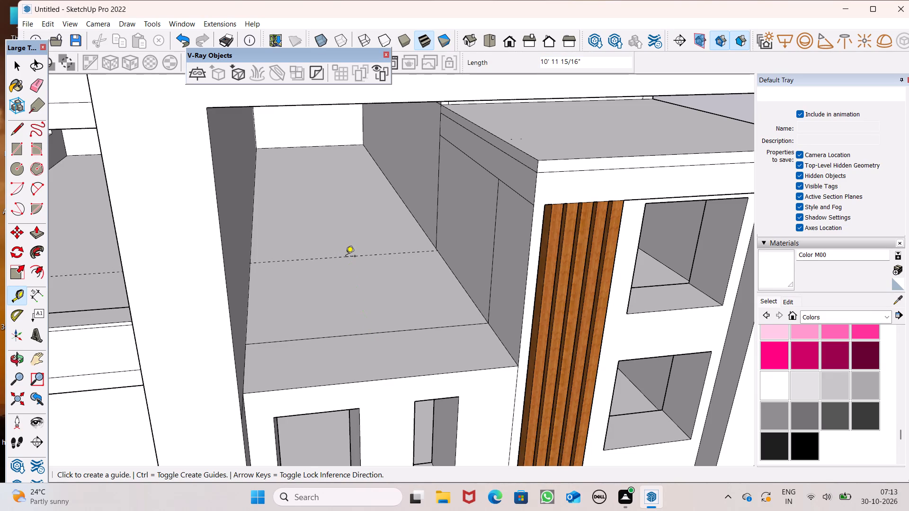
# Place a second parallel guide on the balcony floor, 6" behind the first guide.
pyautogui.click(345, 259)
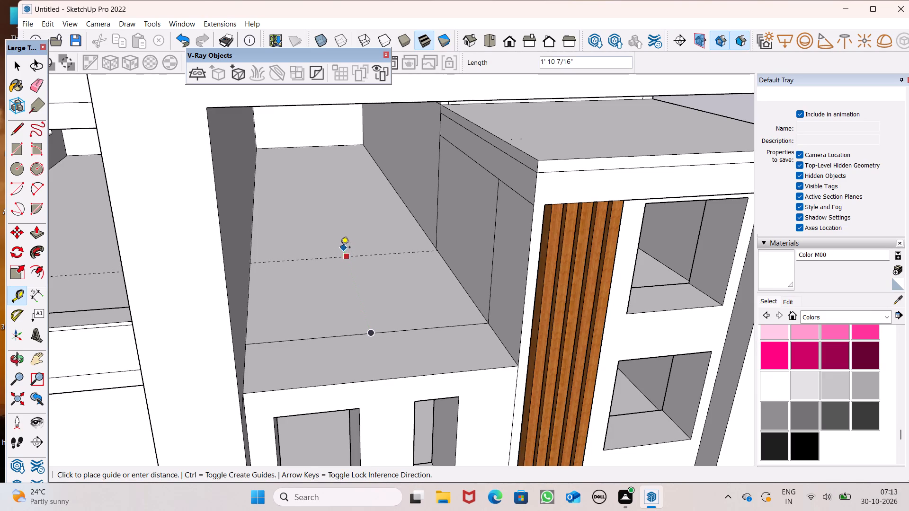
pyautogui.press('space')
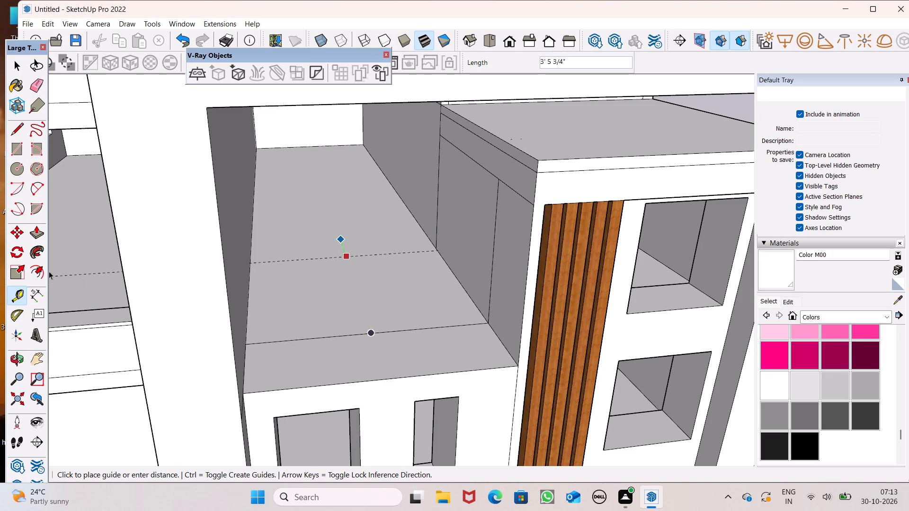
pyautogui.click(23, 292)
pyautogui.click(295, 260)
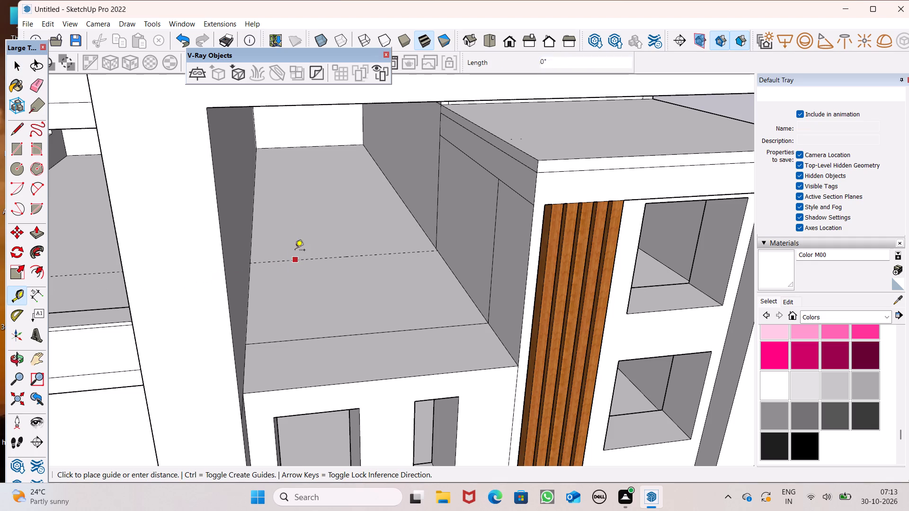
pyautogui.write('6"')
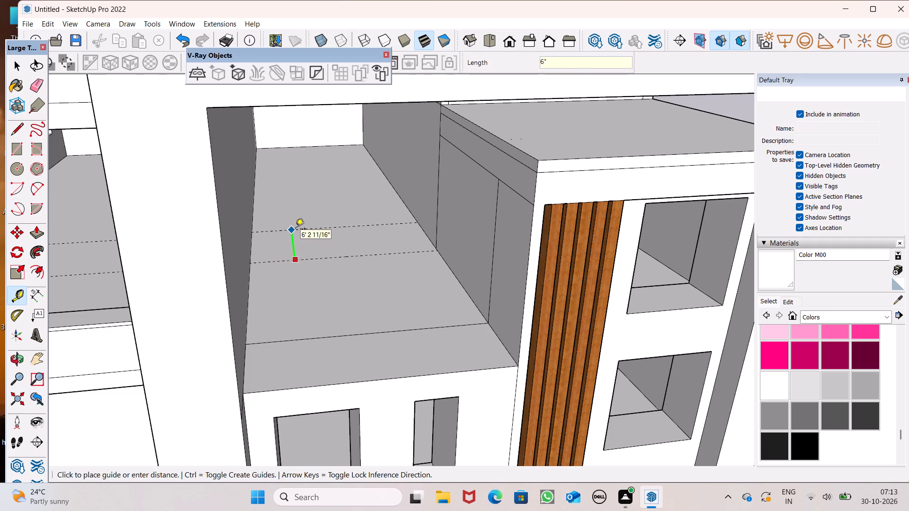
pyautogui.press('Return')
# Draw a rectangle about 12' 11" long across the balcony floor, filling the strip between the two guides.
pyautogui.click(16, 141)
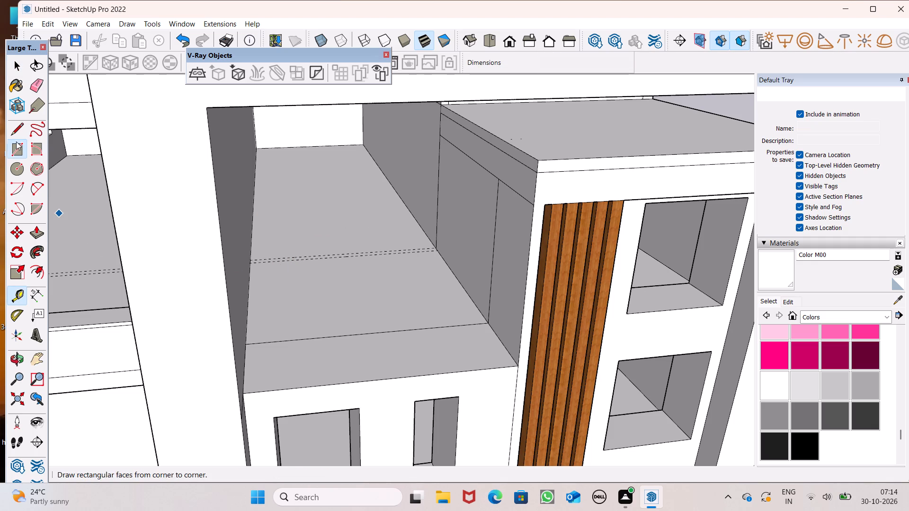
pyautogui.scroll(6, 250, 241)
pyautogui.click(228, 273)
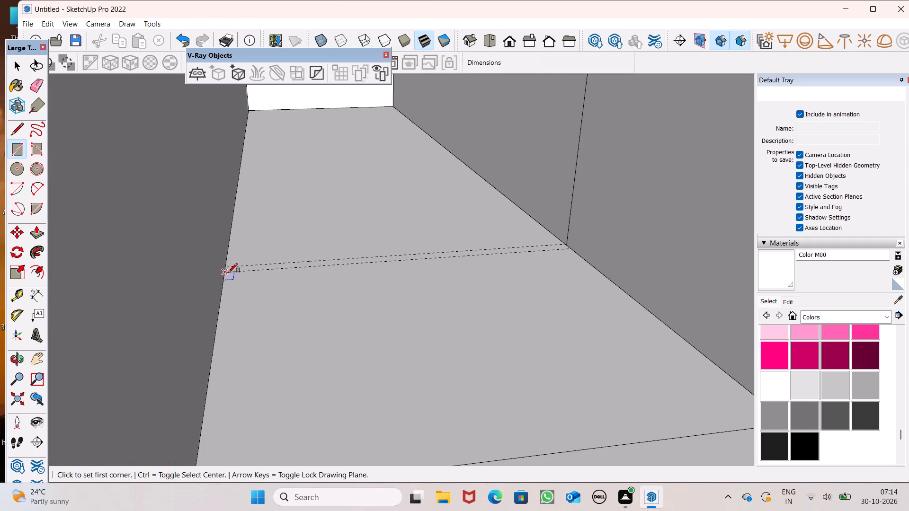
pyautogui.scroll(5, 570, 247)
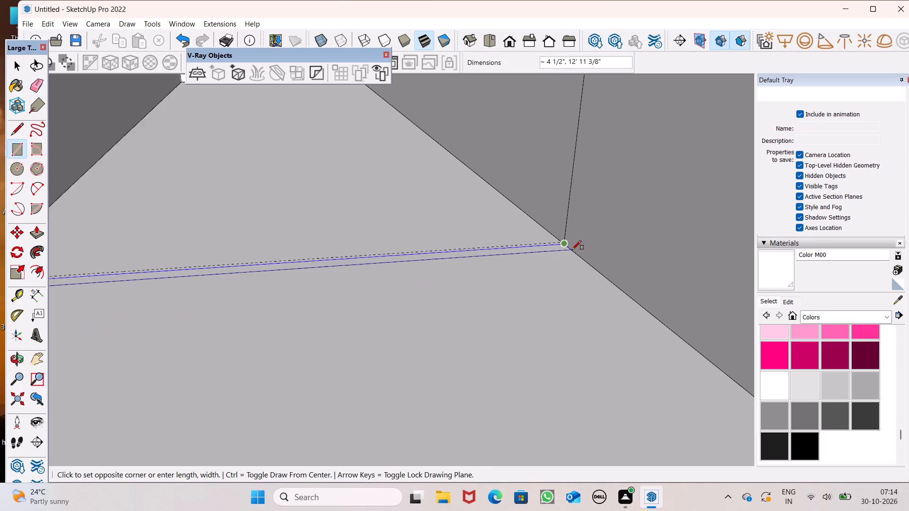
pyautogui.scroll(5, 572, 250)
pyautogui.click(573, 252)
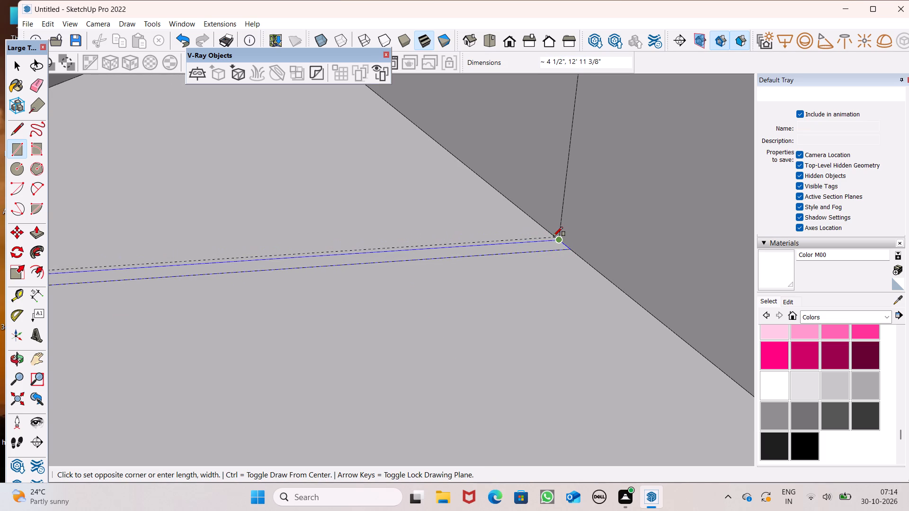
pyautogui.moveTo(552, 237); pyautogui.dragTo(533, 320, button='middle')
pyautogui.scroll(8, 553, 291)
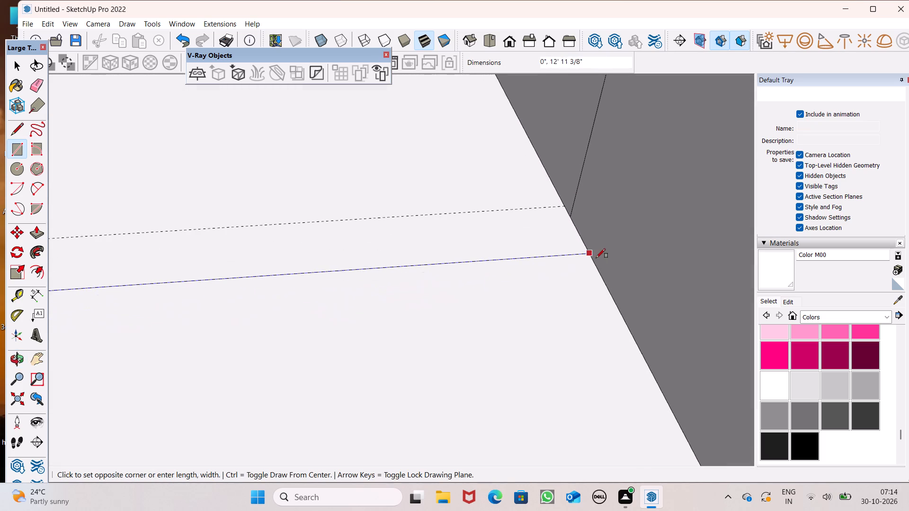
pyautogui.click(590, 255)
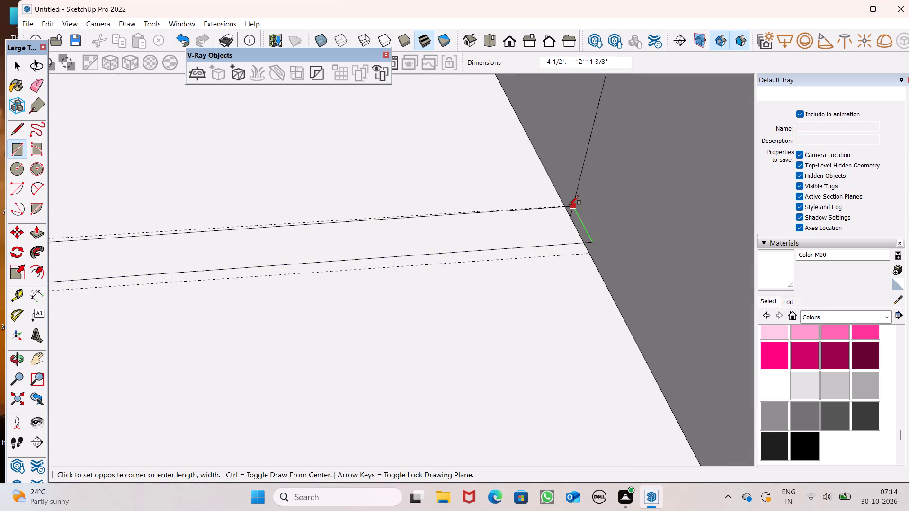
pyautogui.click(568, 204)
pyautogui.press('space')
# Return to the front view of the house and examine the narrow strip across the upper balcony floor.
pyautogui.scroll(-9, 503, 204)
pyautogui.scroll(-14, 501, 209)
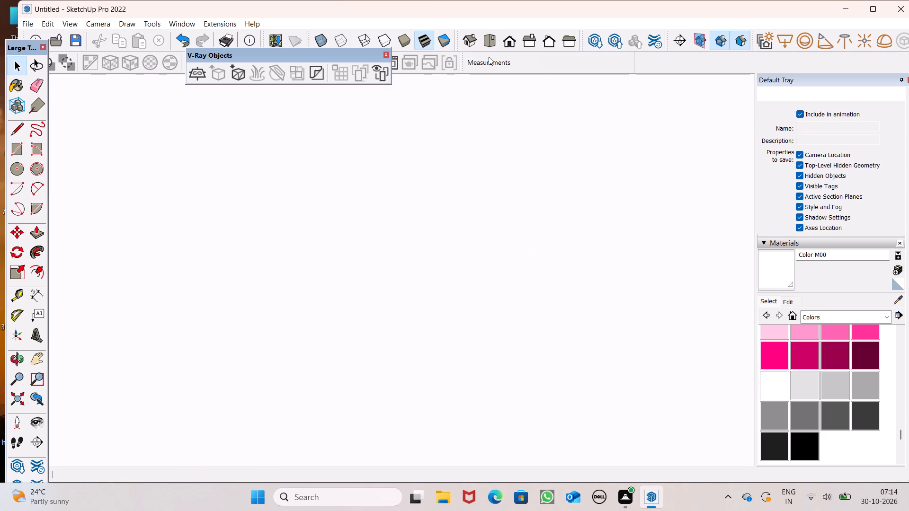
pyautogui.click(504, 43)
pyautogui.scroll(-13, 544, 249)
pyautogui.scroll(-7, 481, 280)
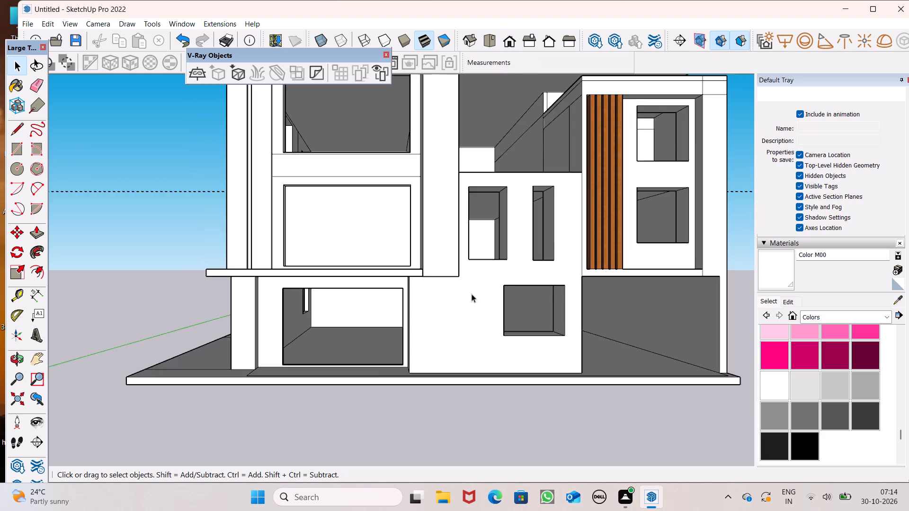
pyautogui.scroll(-10, 406, 277)
pyautogui.moveTo(403, 277); pyautogui.dragTo(391, 354, button='middle')
pyautogui.scroll(14, 415, 266)
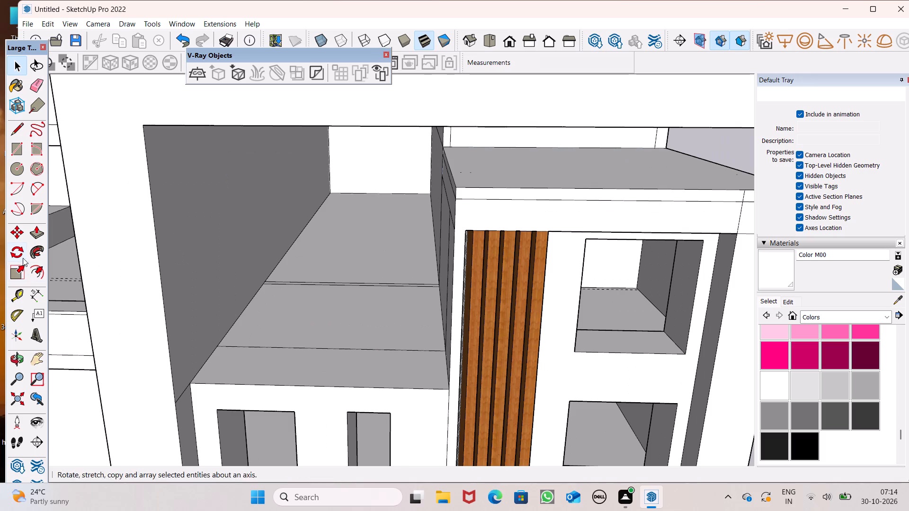
# Push/Pull the narrow strip on the upper balcony floor upward 10' to raise a wall across the balcony.
pyautogui.click(34, 240)
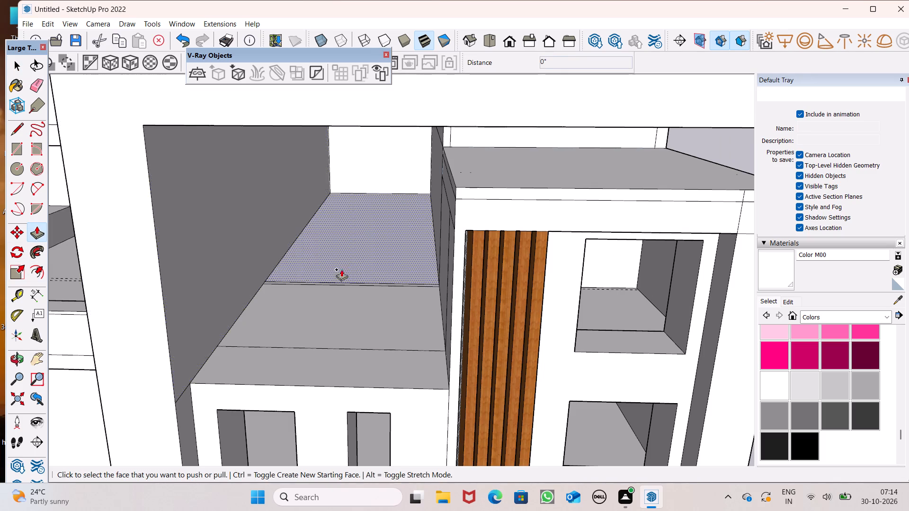
pyautogui.moveTo(357, 269); pyautogui.dragTo(431, 277, button='middle')
pyautogui.scroll(6, 462, 265)
pyautogui.scroll(-3, 485, 302)
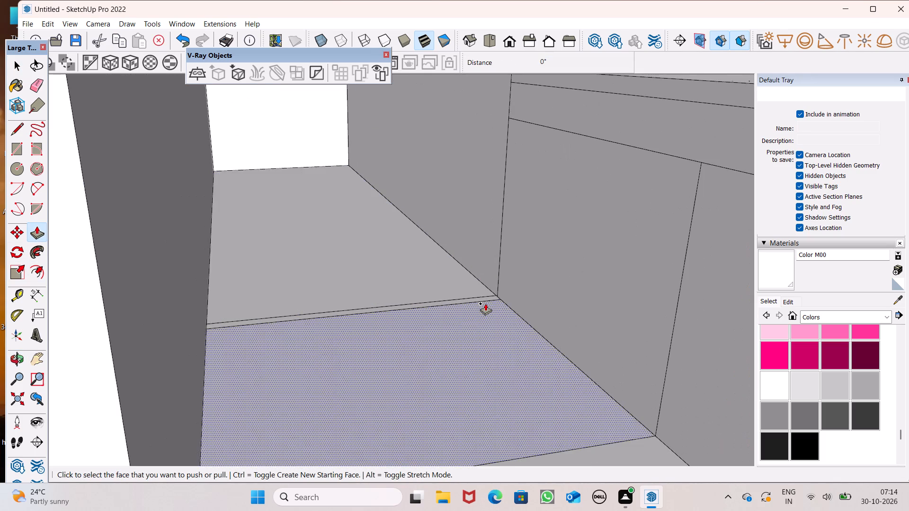
pyautogui.moveTo(486, 299); pyautogui.dragTo(474, 110)
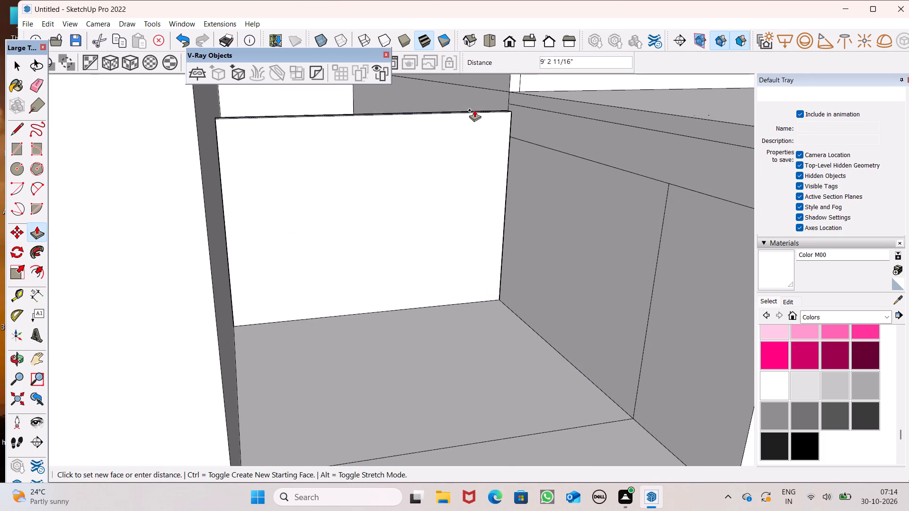
pyautogui.moveTo(474, 110); pyautogui.dragTo(544, 98)
# Push/Pull the top face of the balcony wall up to the roof slab's underside, about 2' 9 9/16" higher.
pyautogui.scroll(-7, 351, 170)
pyautogui.moveTo(331, 198); pyautogui.dragTo(315, 175, button='middle')
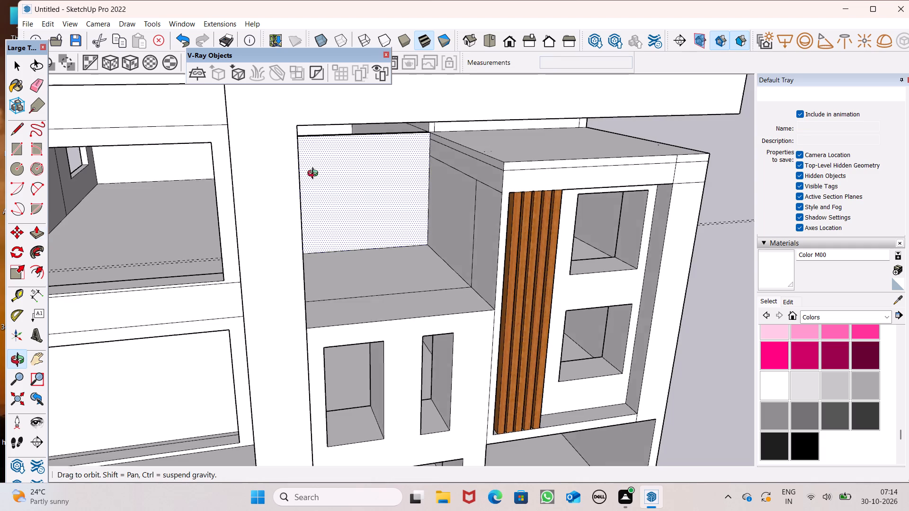
pyautogui.moveTo(315, 175); pyautogui.dragTo(312, 178, button='middle')
pyautogui.scroll(7, 335, 141)
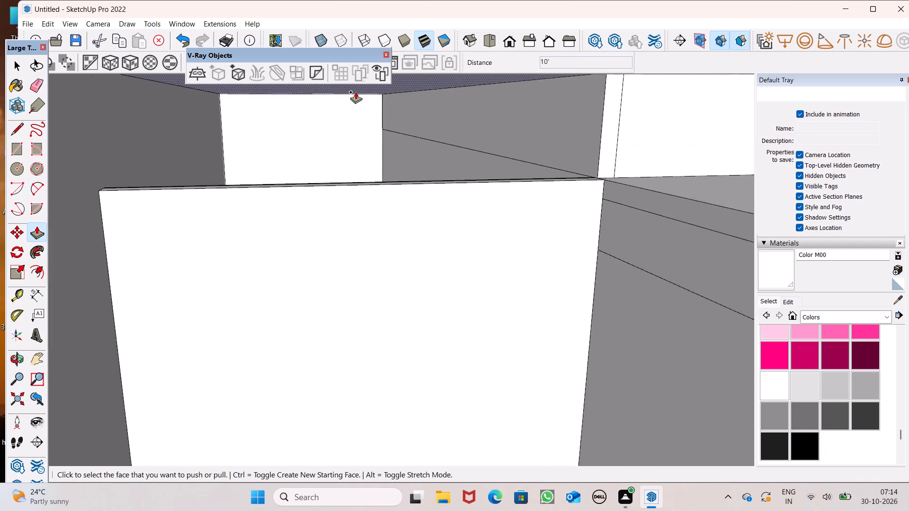
pyautogui.scroll(2, 356, 92)
pyautogui.scroll(-4, 429, 156)
pyautogui.scroll(-15, 468, 143)
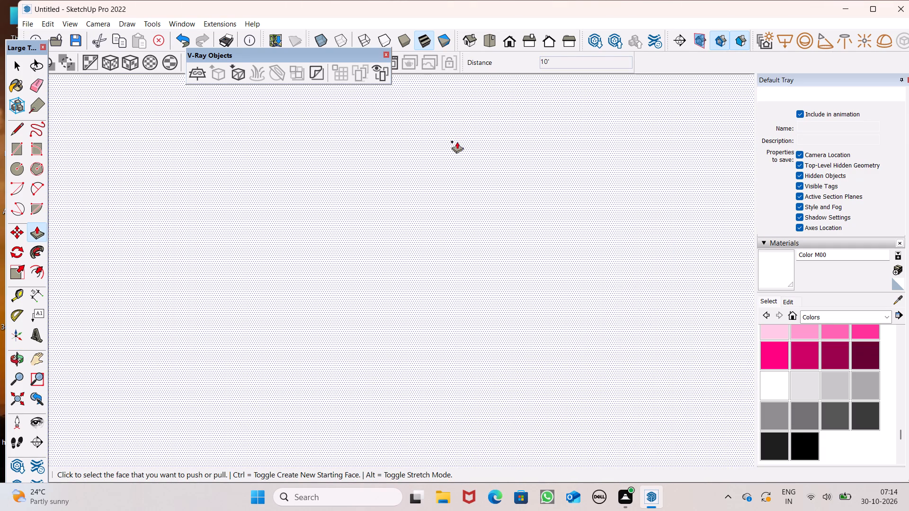
pyautogui.scroll(-20, 457, 141)
pyautogui.scroll(-11, 457, 141)
pyautogui.scroll(6, 566, 186)
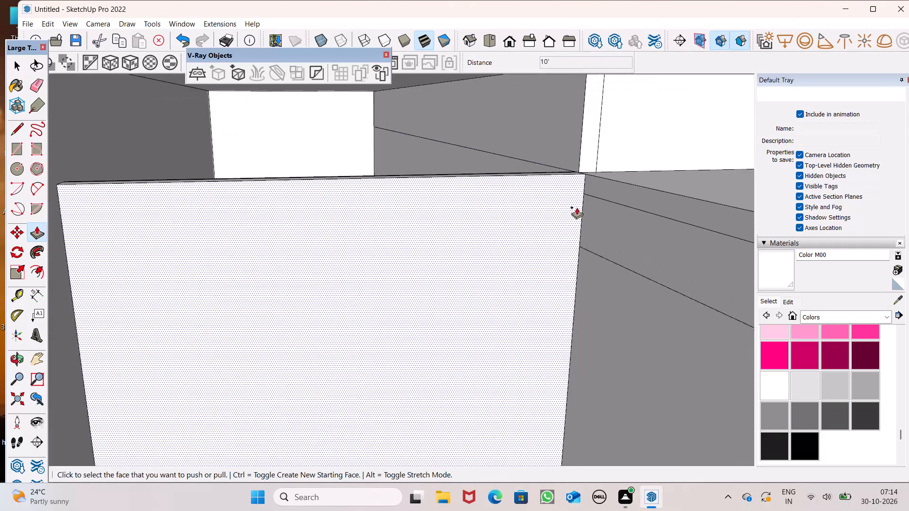
pyautogui.scroll(2, 577, 207)
pyautogui.scroll(-6, 590, 156)
pyautogui.moveTo(586, 165); pyautogui.dragTo(336, 192, button='middle')
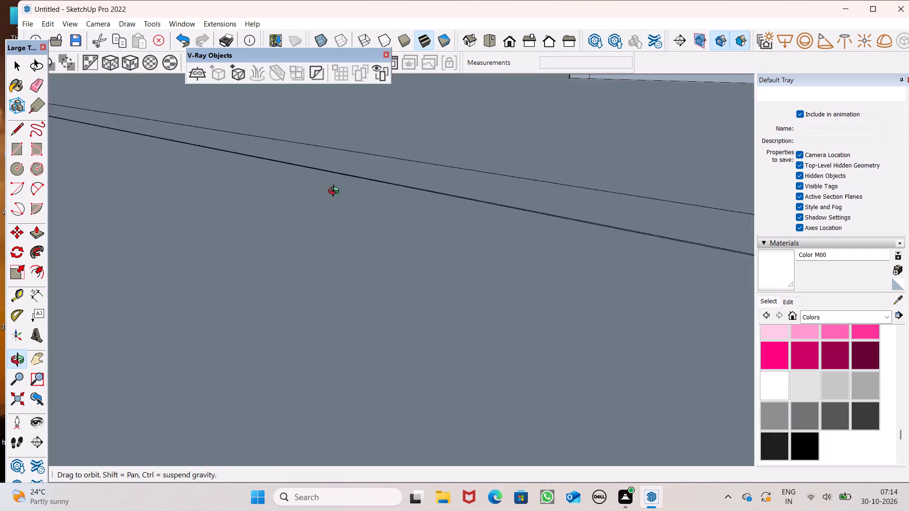
pyautogui.moveTo(336, 192); pyautogui.dragTo(517, 152, button='middle')
pyautogui.scroll(1, 517, 152)
pyautogui.scroll(-6, 544, 168)
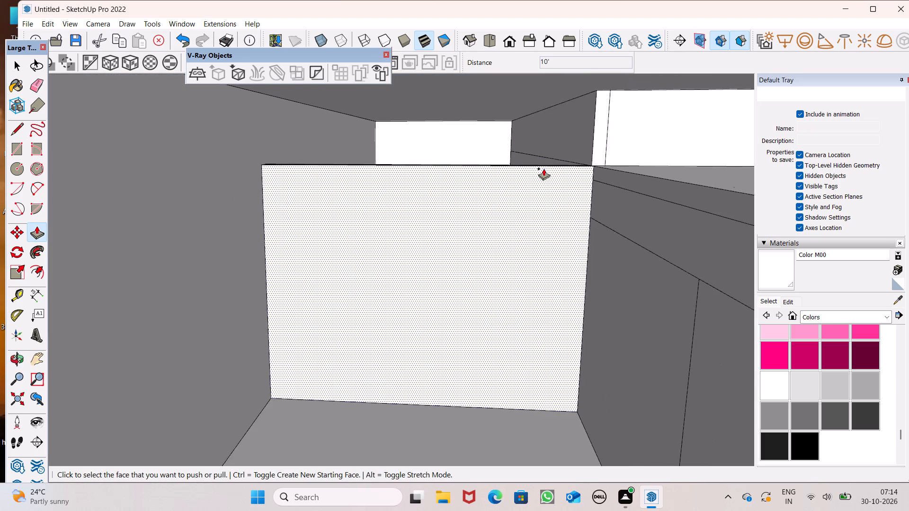
pyautogui.scroll(-2, 544, 168)
pyautogui.moveTo(580, 166); pyautogui.dragTo(571, 182, button='middle')
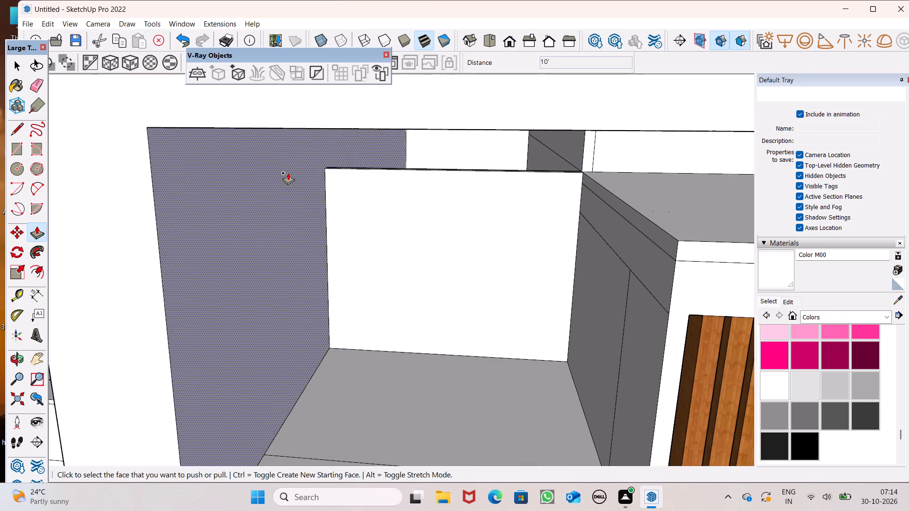
pyautogui.scroll(7, 315, 154)
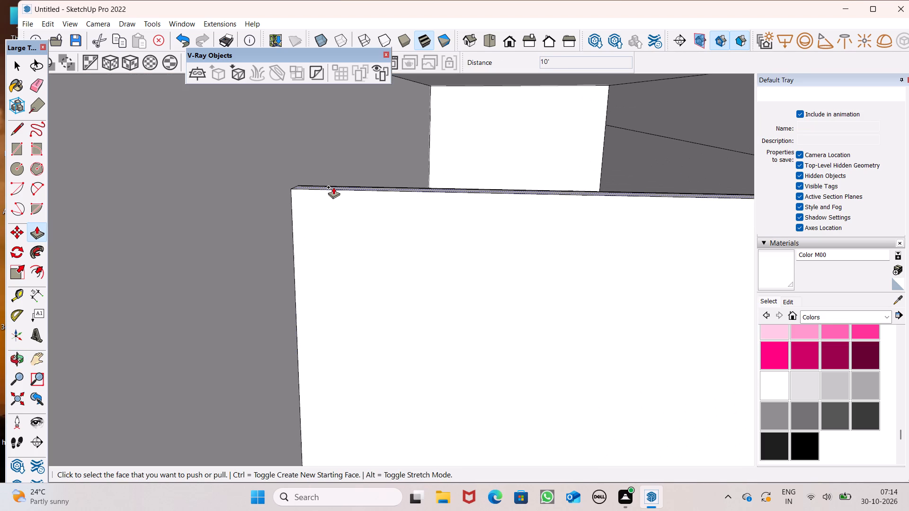
pyautogui.moveTo(333, 187); pyautogui.dragTo(389, 58)
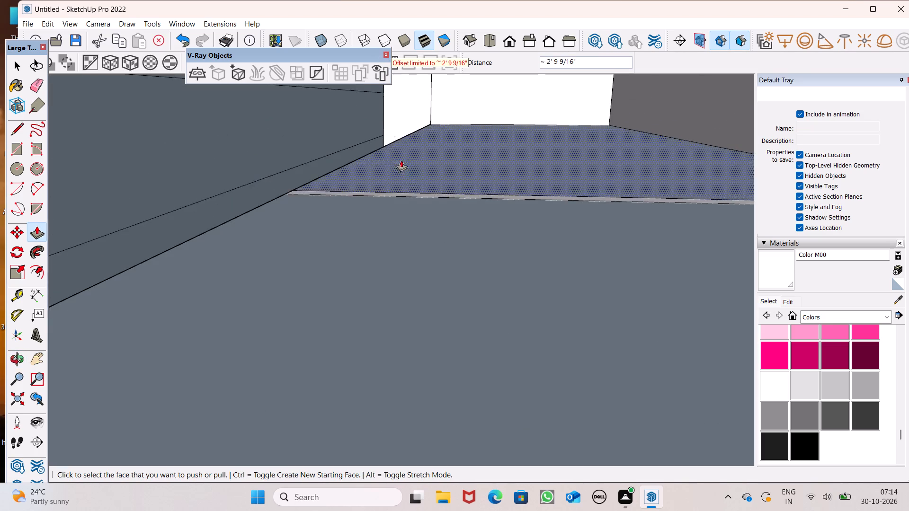
pyautogui.scroll(-15, 407, 229)
pyautogui.press('space')
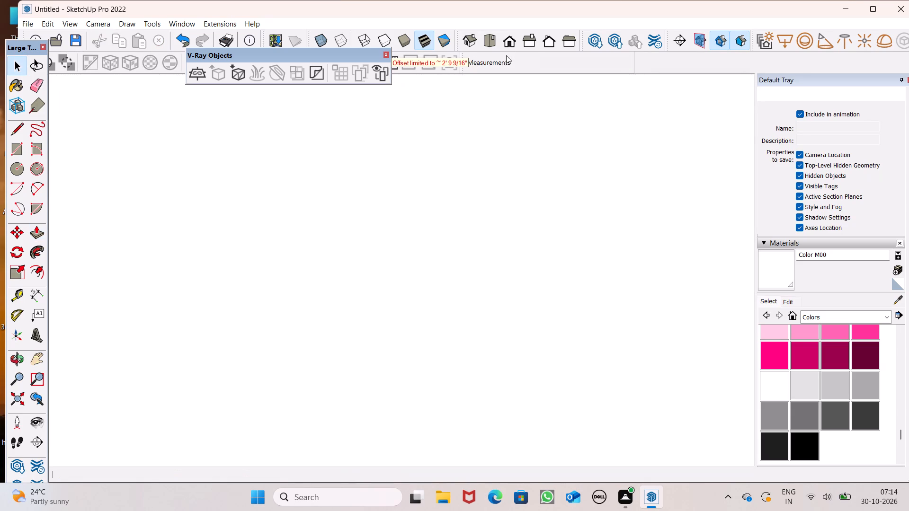
# Return to the front view and examine the whole house facade with the raised upper balcony wall.
pyautogui.click(507, 51)
pyautogui.click(514, 47)
pyautogui.scroll(-4, 515, 58)
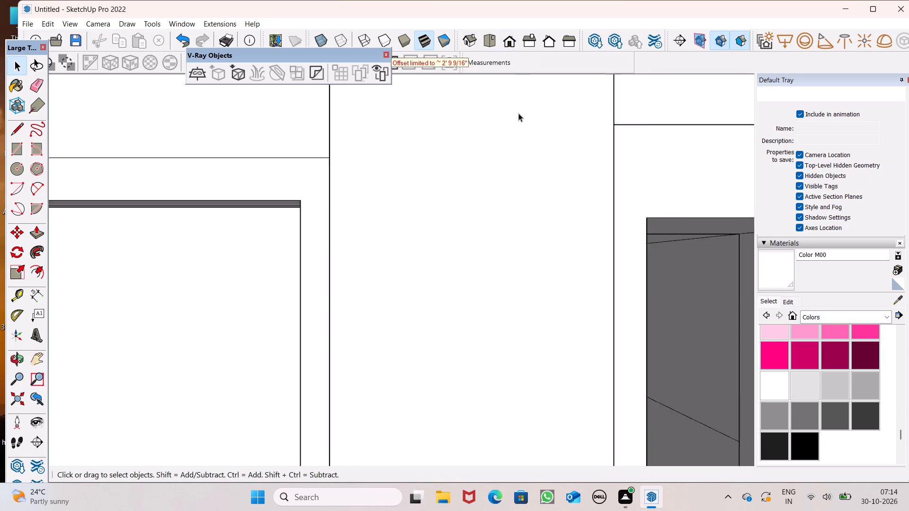
pyautogui.scroll(-19, 518, 113)
pyautogui.scroll(-5, 383, 155)
pyautogui.moveTo(481, 180); pyautogui.dragTo(429, 291, button='middle')
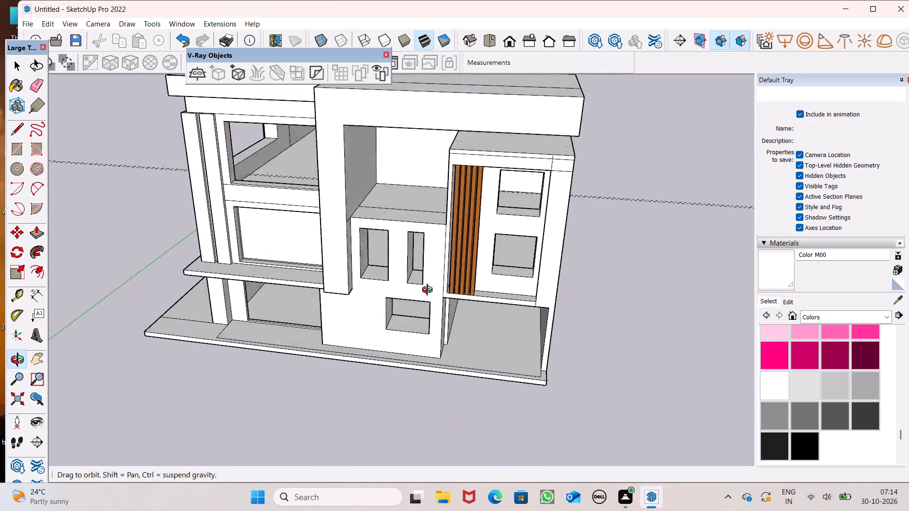
pyautogui.moveTo(429, 291); pyautogui.dragTo(366, 257, button='middle')
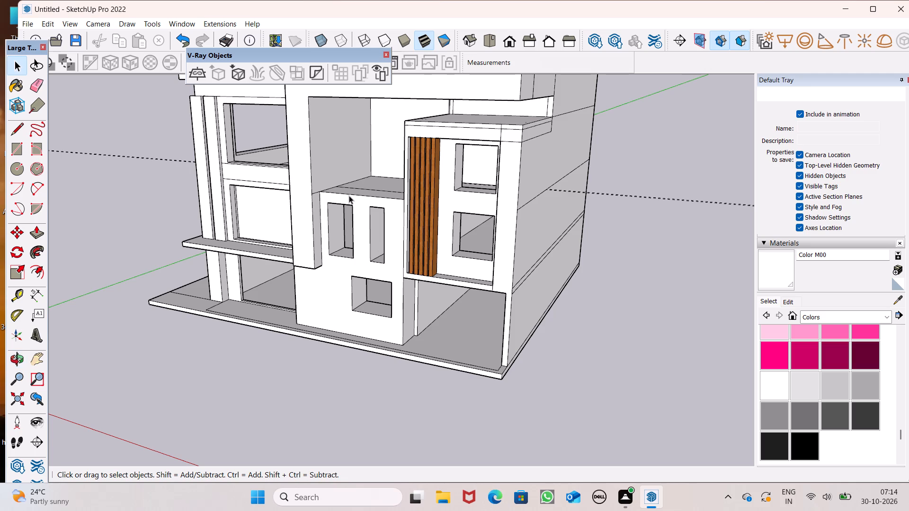
pyautogui.scroll(-3, 177, 96)
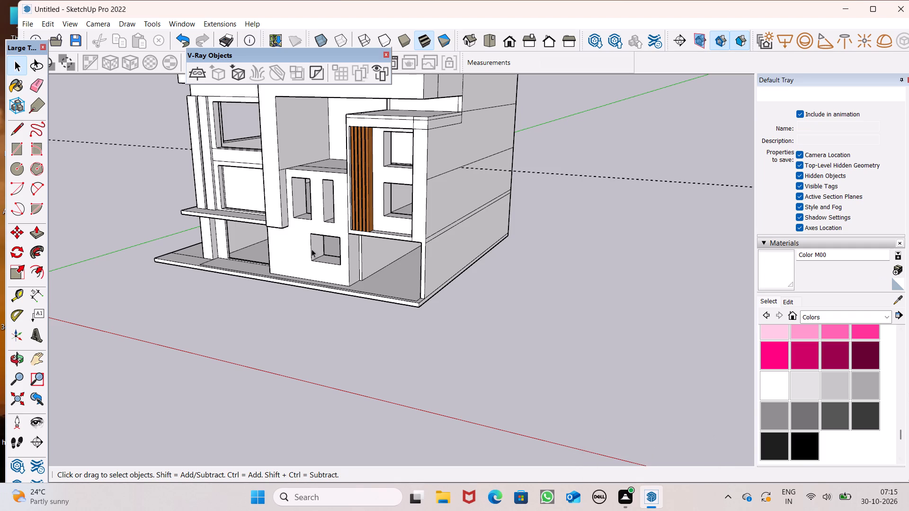
pyautogui.scroll(-3, 323, 119)
pyautogui.moveTo(316, 182); pyautogui.dragTo(468, 169, button='middle')
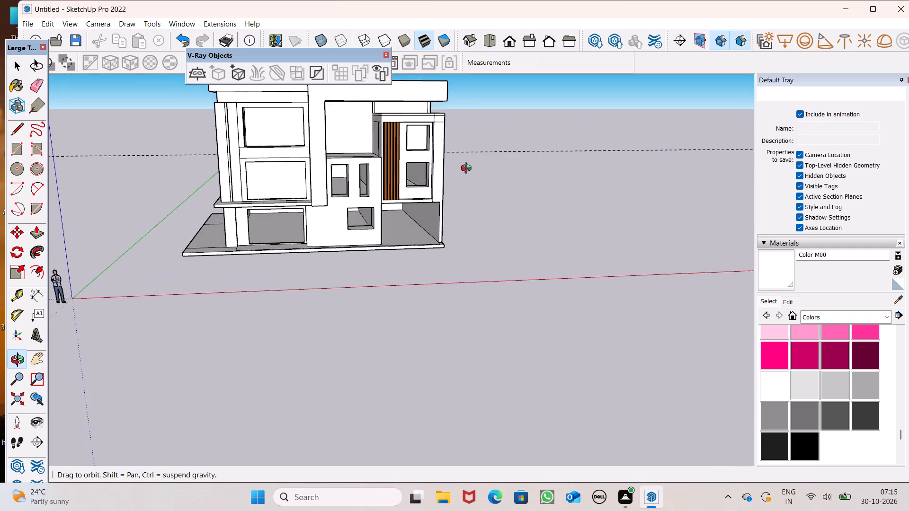
pyautogui.moveTo(468, 169); pyautogui.dragTo(491, 177, button='middle')
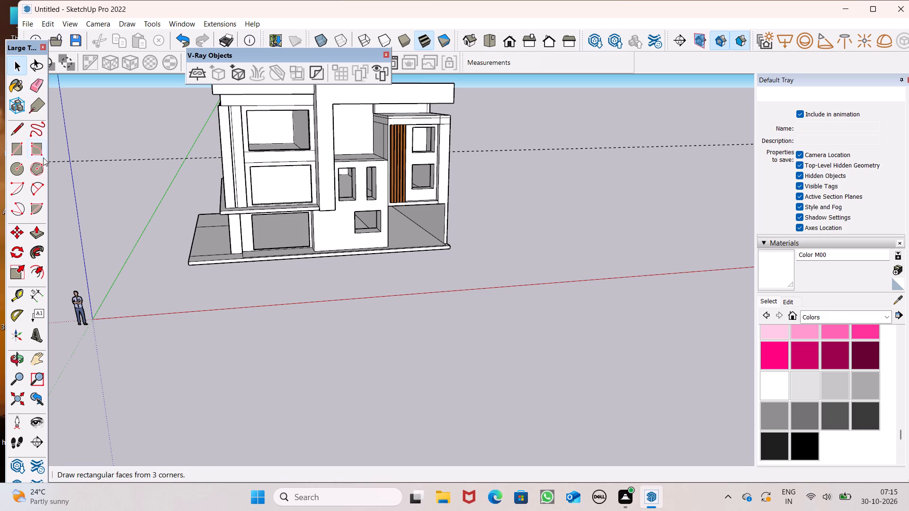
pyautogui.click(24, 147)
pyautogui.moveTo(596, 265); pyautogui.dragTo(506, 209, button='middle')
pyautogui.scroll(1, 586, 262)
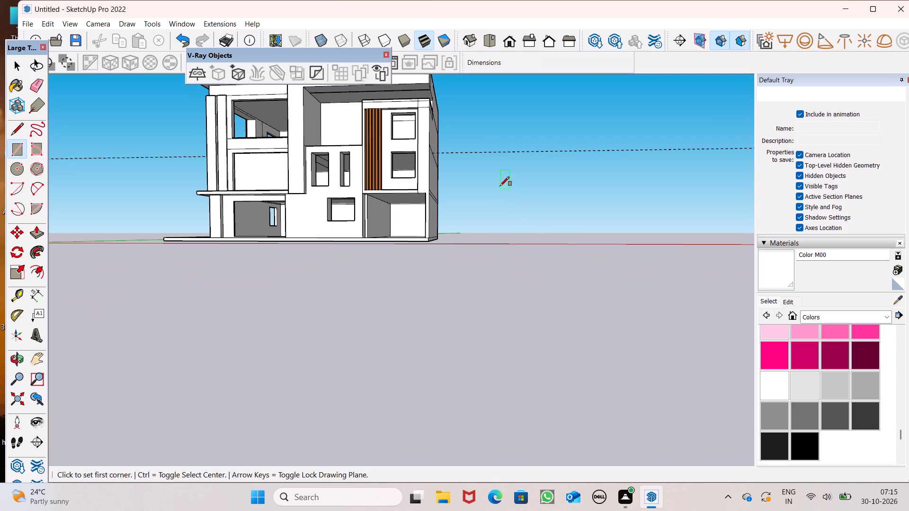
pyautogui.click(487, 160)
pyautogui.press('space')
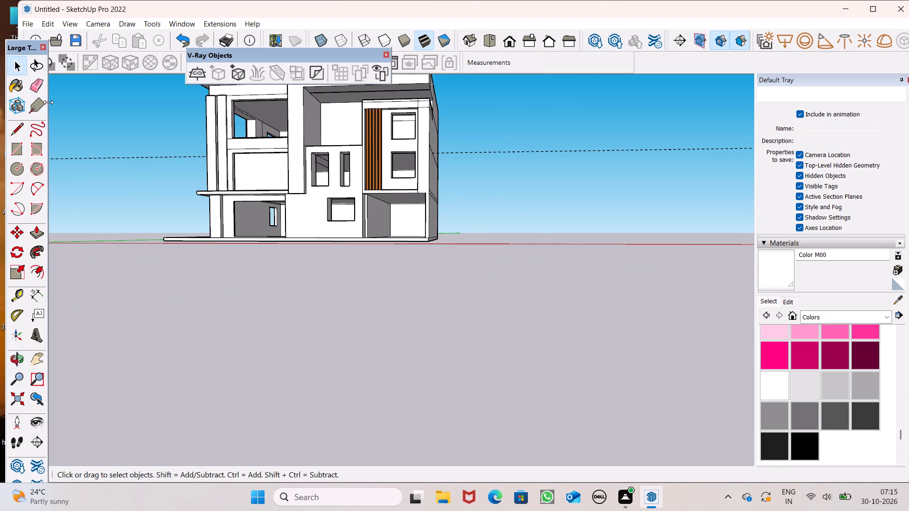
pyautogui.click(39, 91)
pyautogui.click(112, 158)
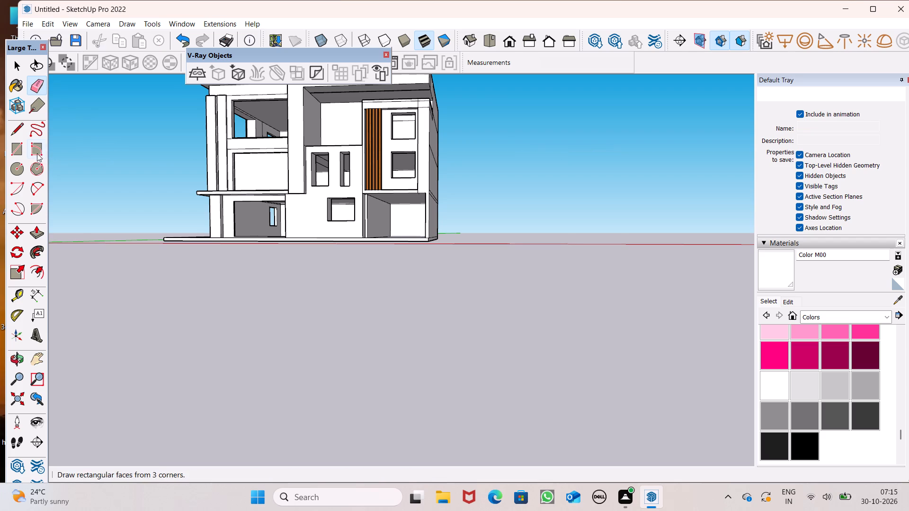
# Start the Rectangle tool for a new rectangular face.
pyautogui.click(17, 145)
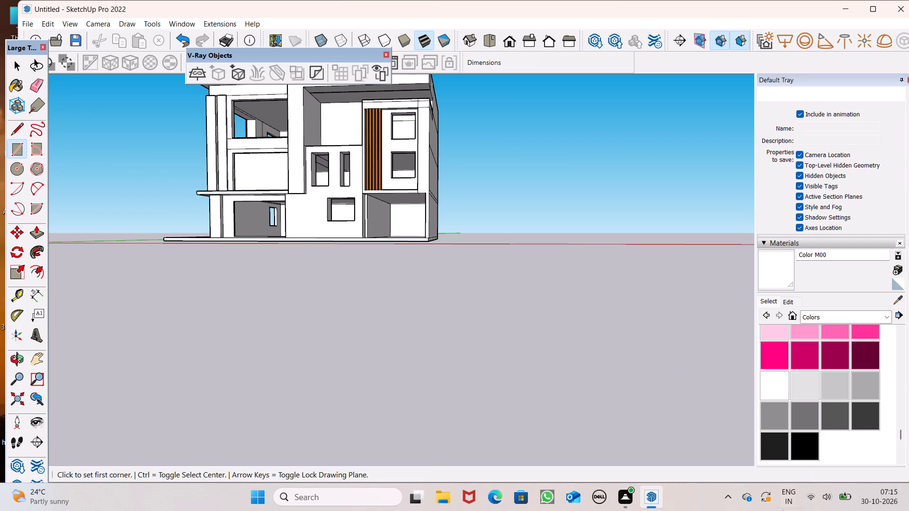
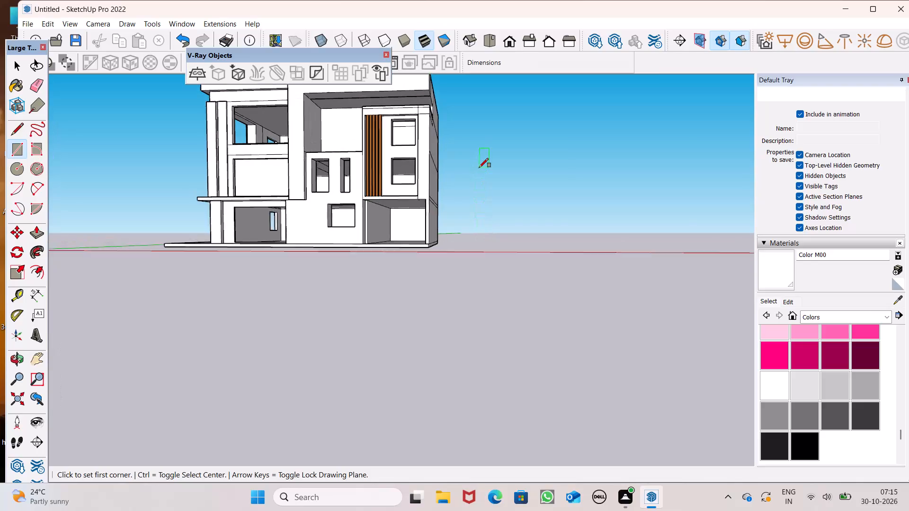
# Draw an upright rectangle about 5' 5 11/16" by 6' 5 9/16" in the empty space beside the house.
pyautogui.scroll(1, 479, 167)
pyautogui.click(481, 174)
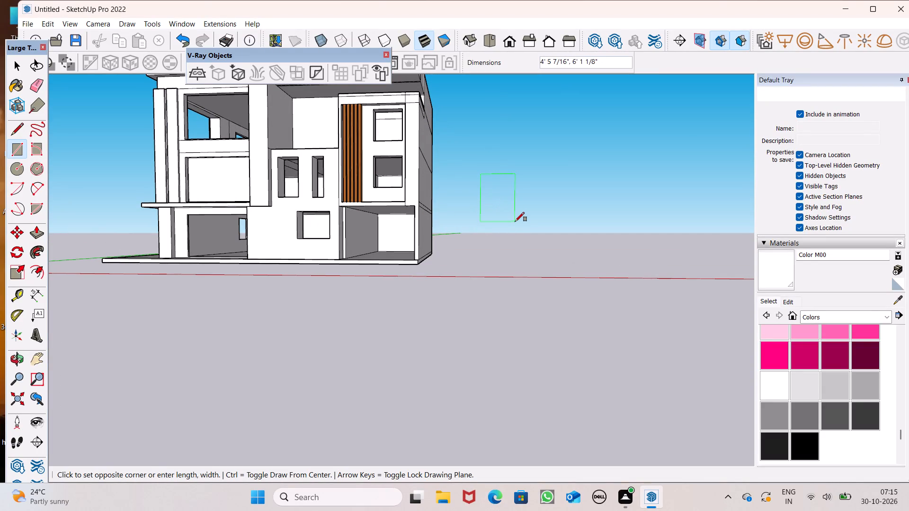
pyautogui.scroll(1, 523, 224)
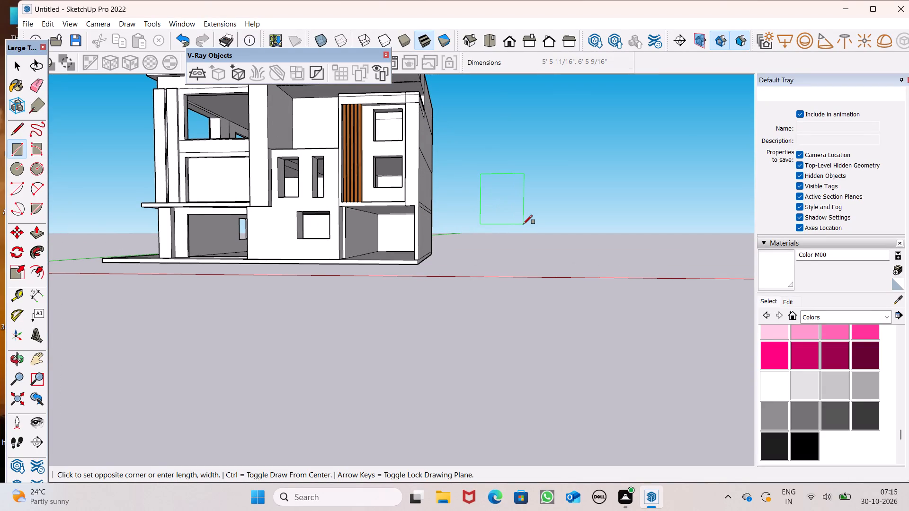
pyautogui.click(523, 224)
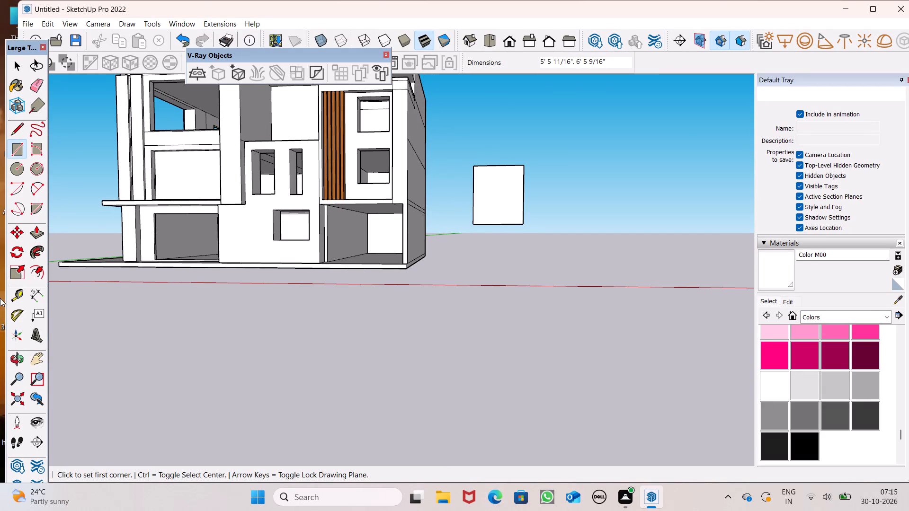
# Offset the rectangle's outline inward by about 1 7/8" to form a frame border.
pyautogui.click(36, 274)
pyautogui.scroll(2, 476, 190)
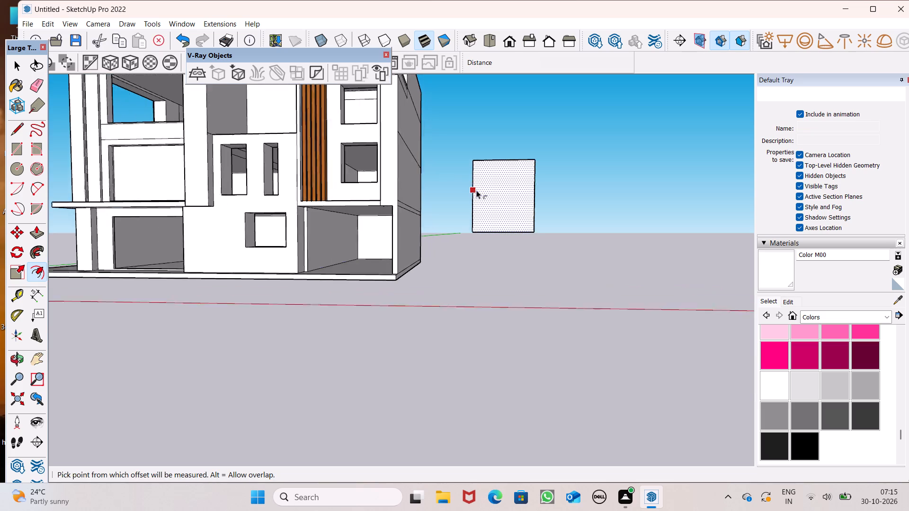
pyautogui.scroll(5, 476, 190)
pyautogui.scroll(5, 516, 138)
pyautogui.scroll(-3, 510, 152)
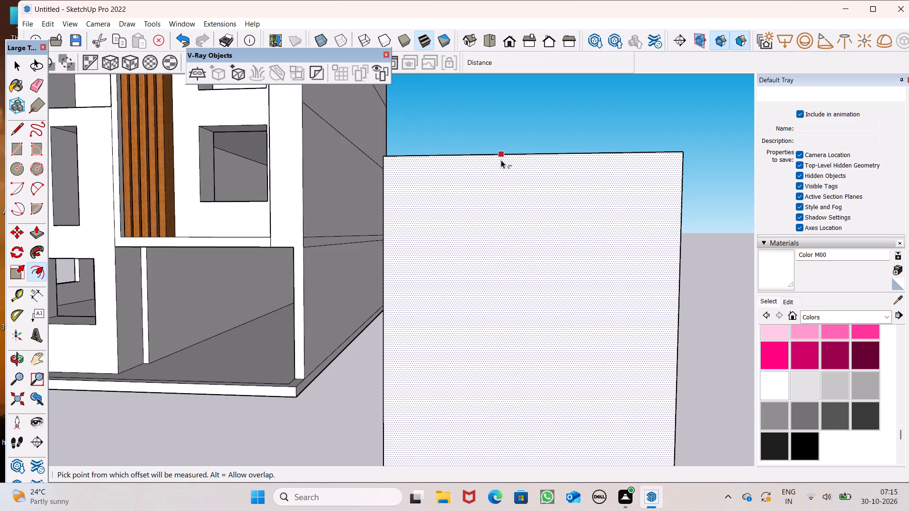
pyautogui.click(501, 160)
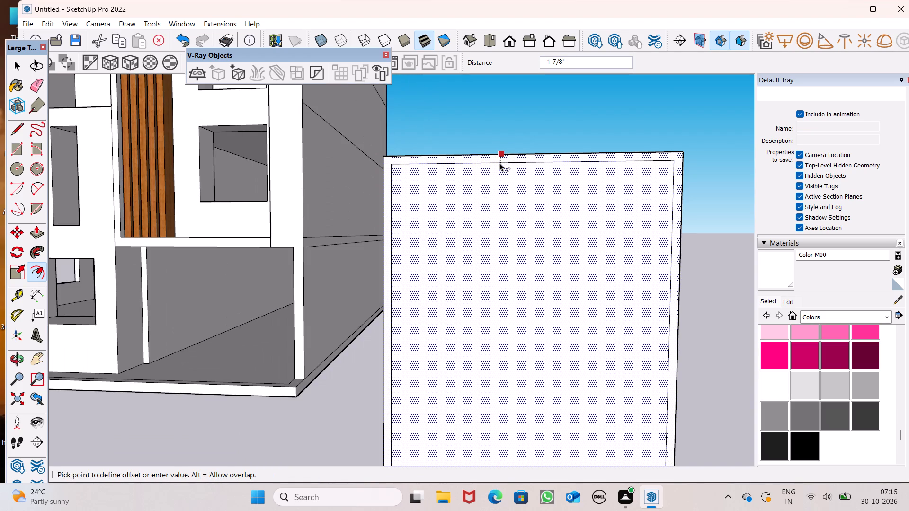
pyautogui.scroll(-6, 508, 123)
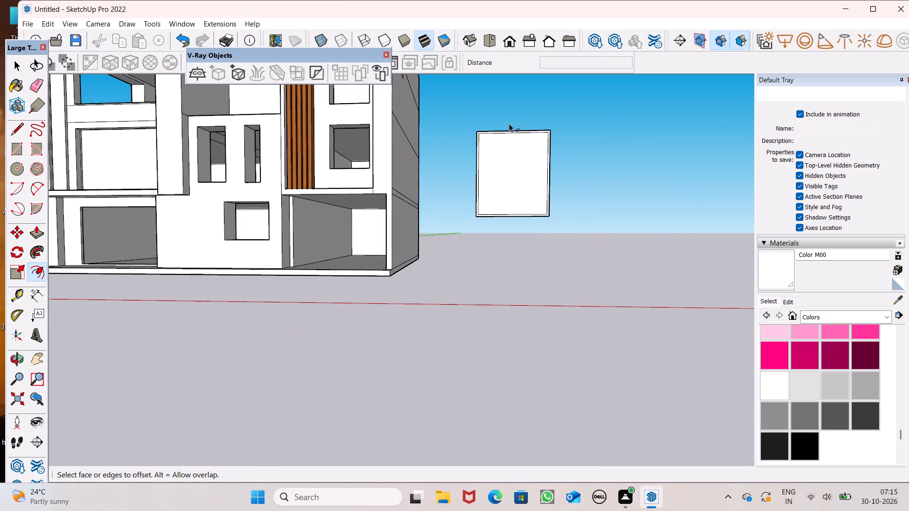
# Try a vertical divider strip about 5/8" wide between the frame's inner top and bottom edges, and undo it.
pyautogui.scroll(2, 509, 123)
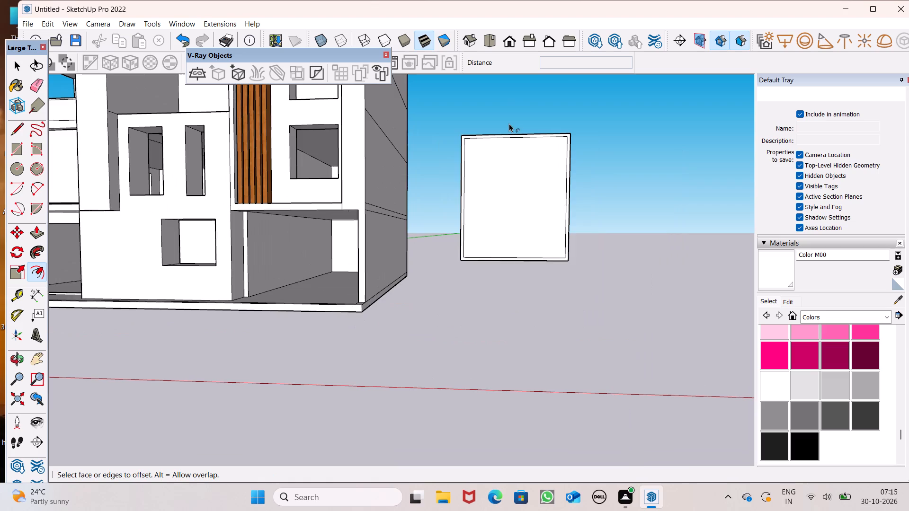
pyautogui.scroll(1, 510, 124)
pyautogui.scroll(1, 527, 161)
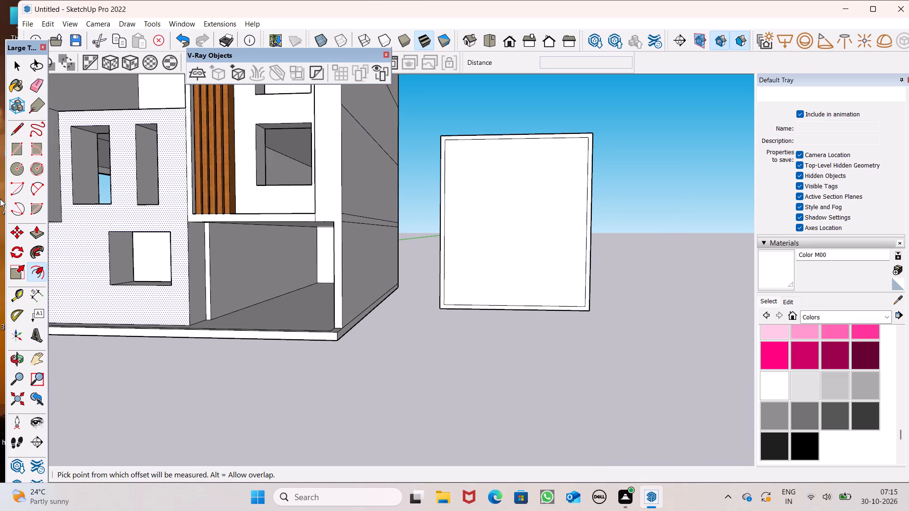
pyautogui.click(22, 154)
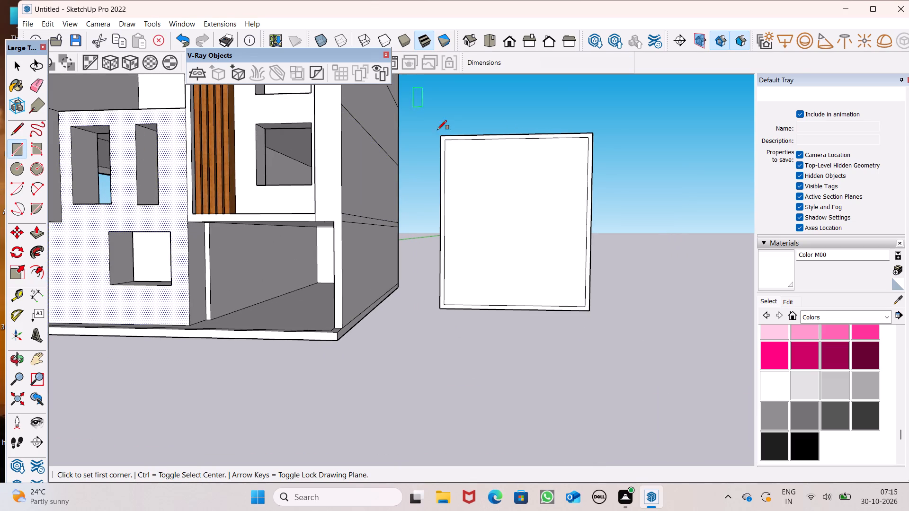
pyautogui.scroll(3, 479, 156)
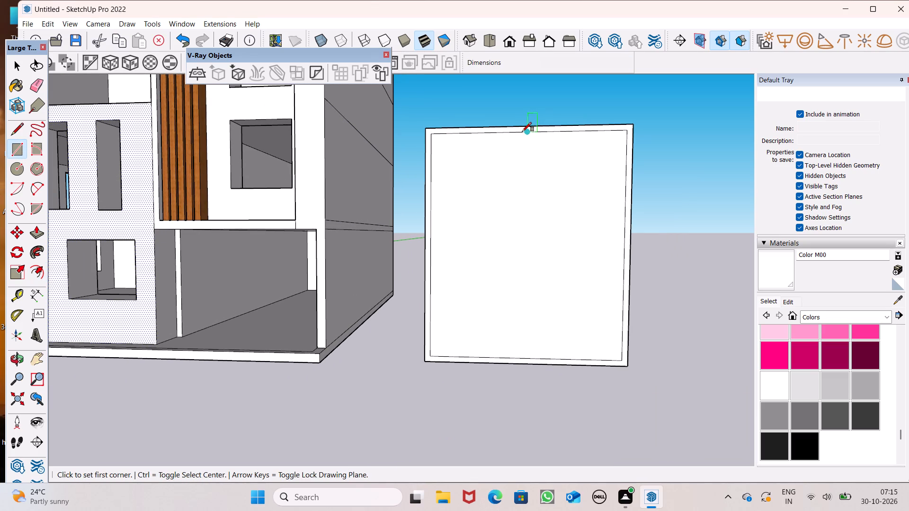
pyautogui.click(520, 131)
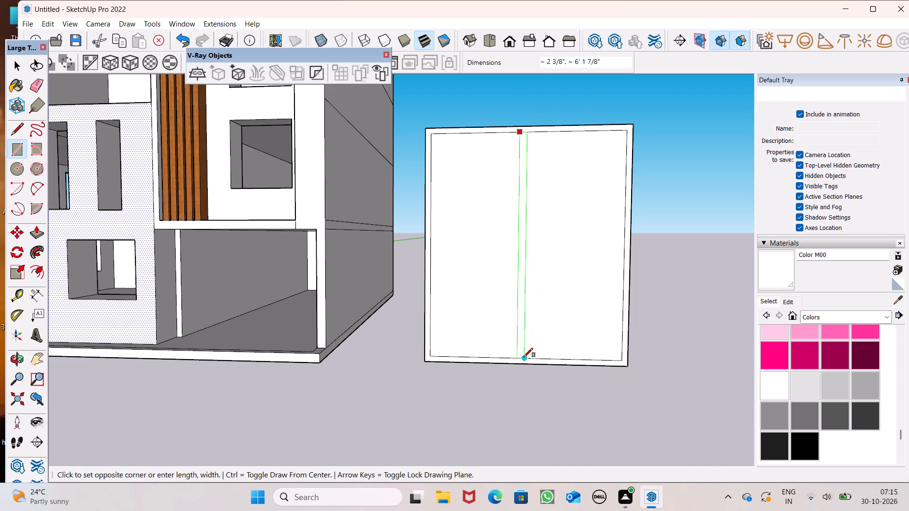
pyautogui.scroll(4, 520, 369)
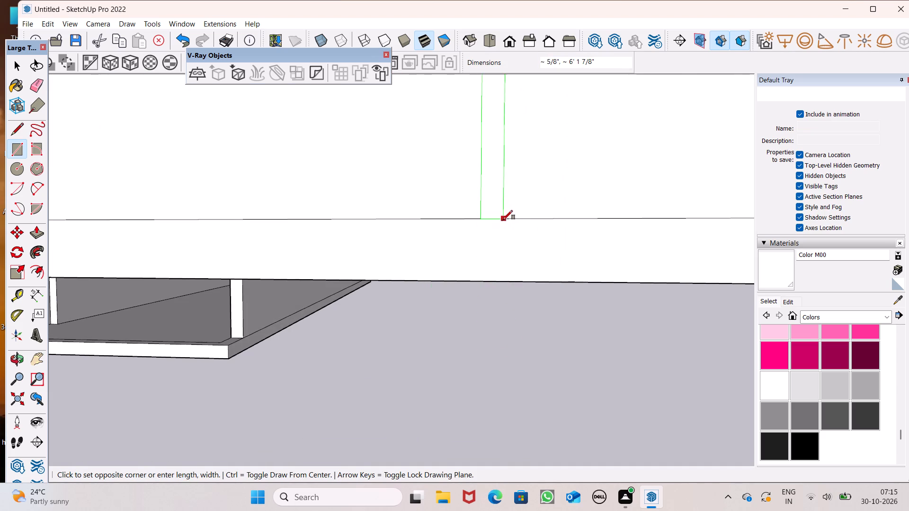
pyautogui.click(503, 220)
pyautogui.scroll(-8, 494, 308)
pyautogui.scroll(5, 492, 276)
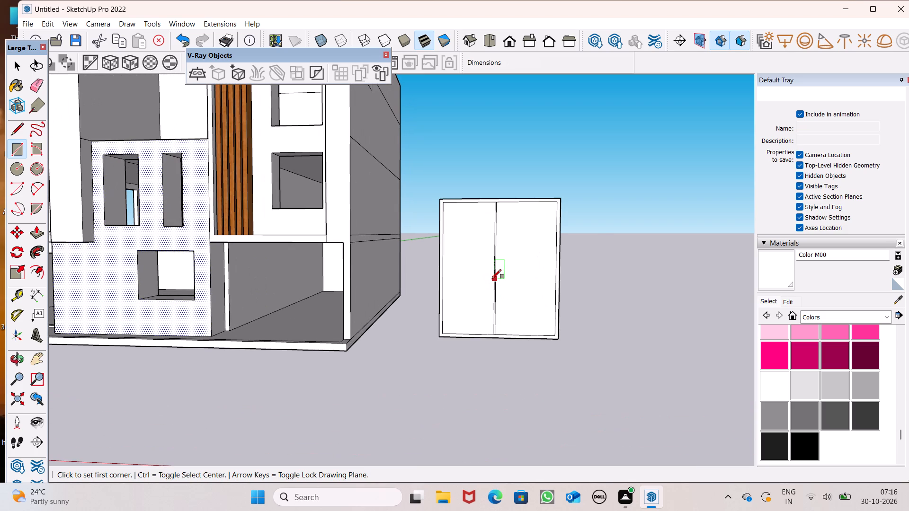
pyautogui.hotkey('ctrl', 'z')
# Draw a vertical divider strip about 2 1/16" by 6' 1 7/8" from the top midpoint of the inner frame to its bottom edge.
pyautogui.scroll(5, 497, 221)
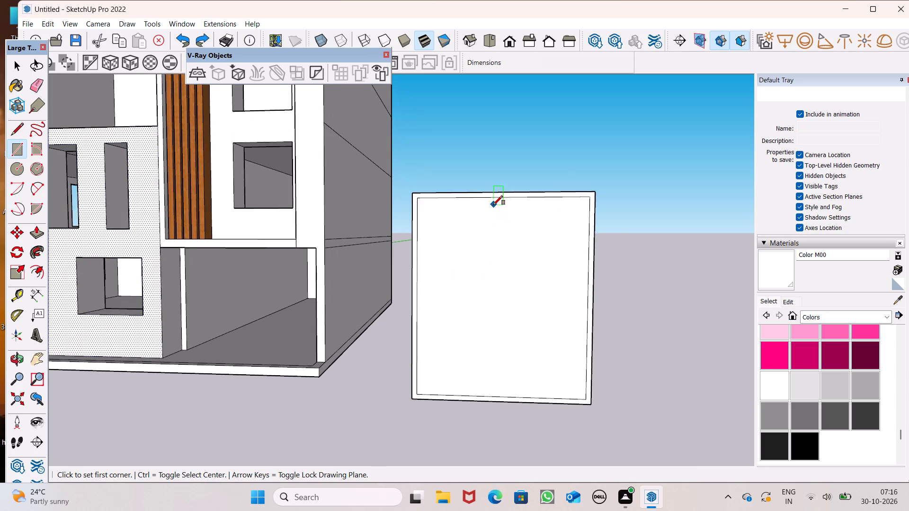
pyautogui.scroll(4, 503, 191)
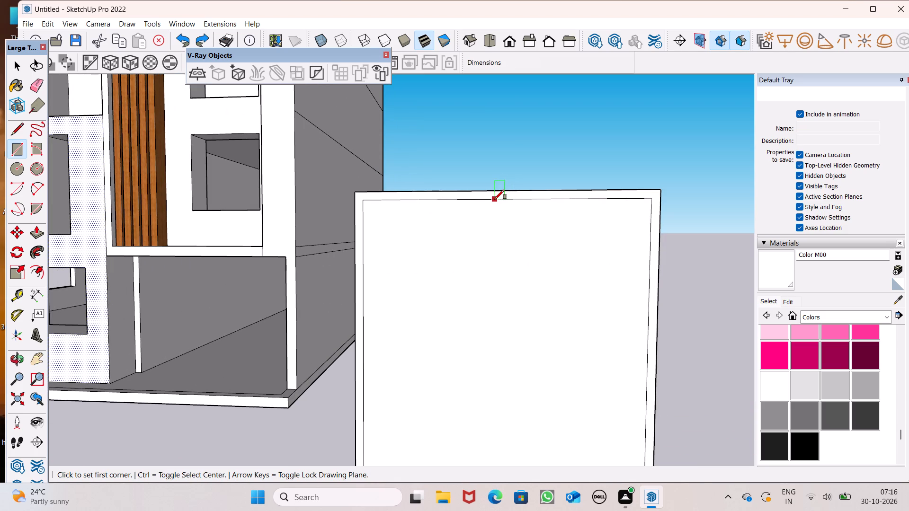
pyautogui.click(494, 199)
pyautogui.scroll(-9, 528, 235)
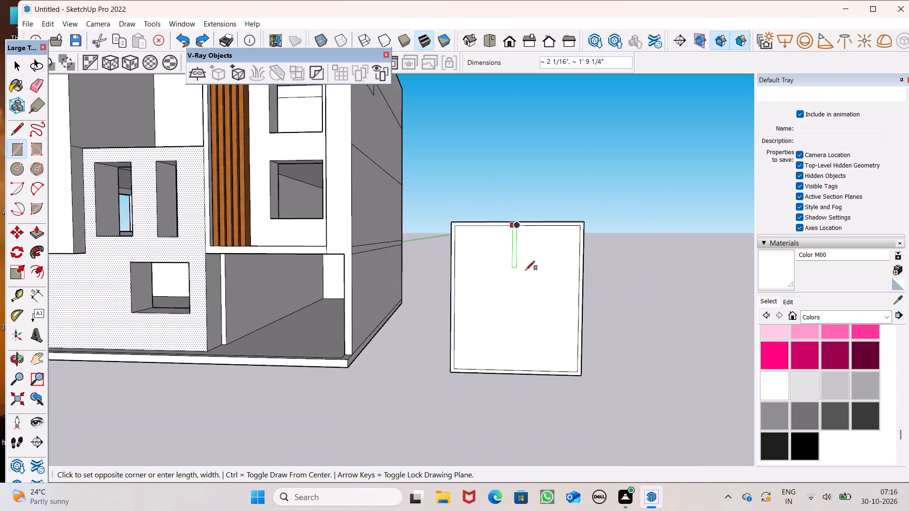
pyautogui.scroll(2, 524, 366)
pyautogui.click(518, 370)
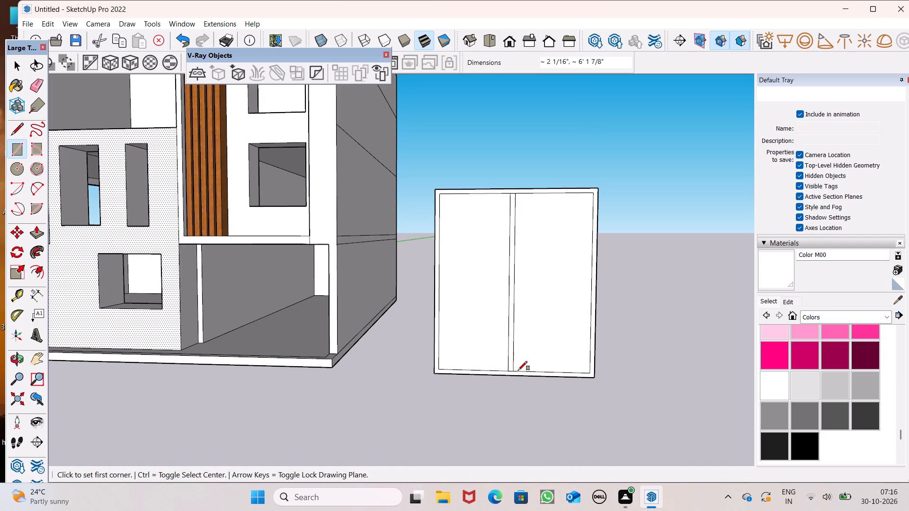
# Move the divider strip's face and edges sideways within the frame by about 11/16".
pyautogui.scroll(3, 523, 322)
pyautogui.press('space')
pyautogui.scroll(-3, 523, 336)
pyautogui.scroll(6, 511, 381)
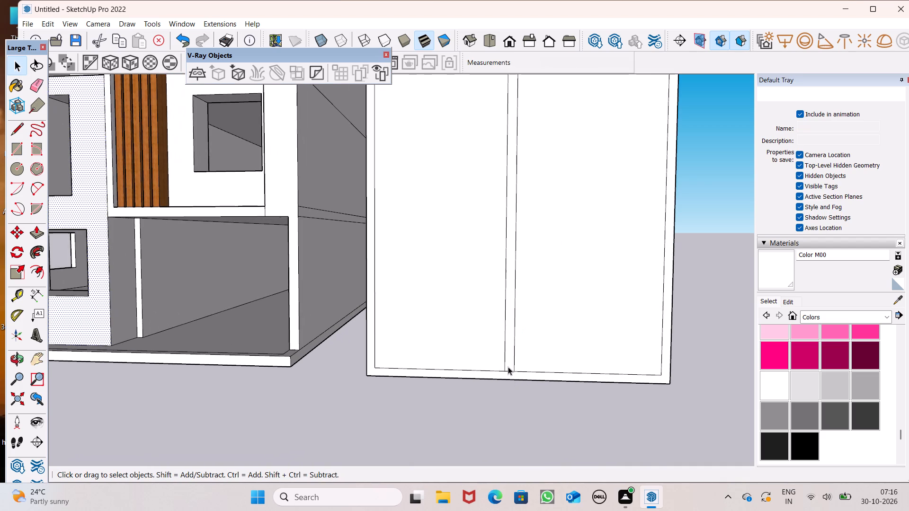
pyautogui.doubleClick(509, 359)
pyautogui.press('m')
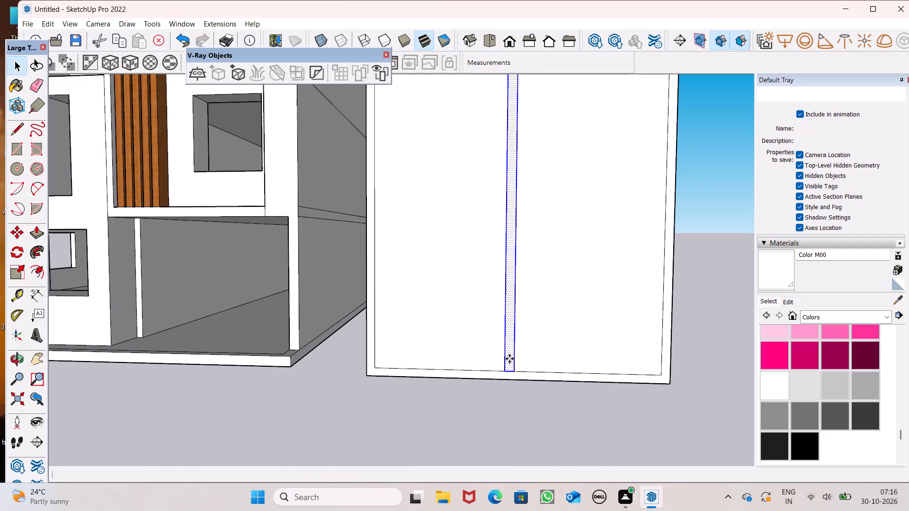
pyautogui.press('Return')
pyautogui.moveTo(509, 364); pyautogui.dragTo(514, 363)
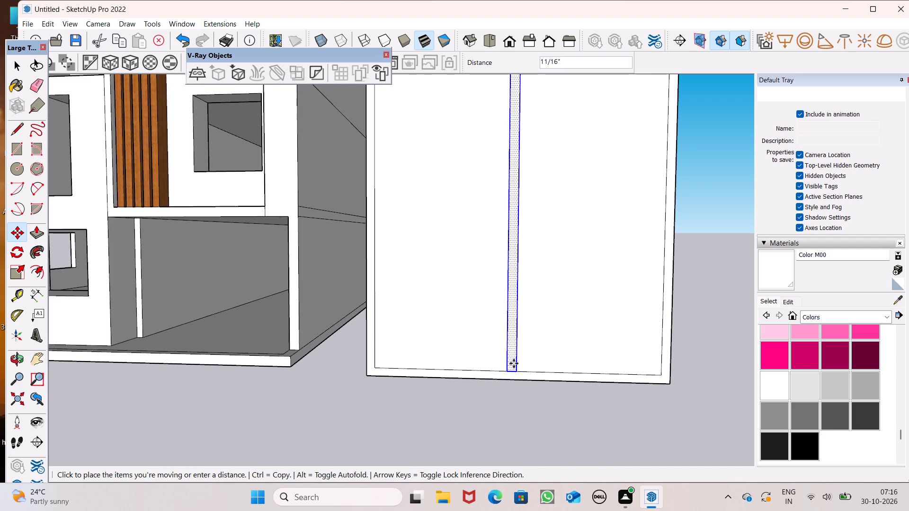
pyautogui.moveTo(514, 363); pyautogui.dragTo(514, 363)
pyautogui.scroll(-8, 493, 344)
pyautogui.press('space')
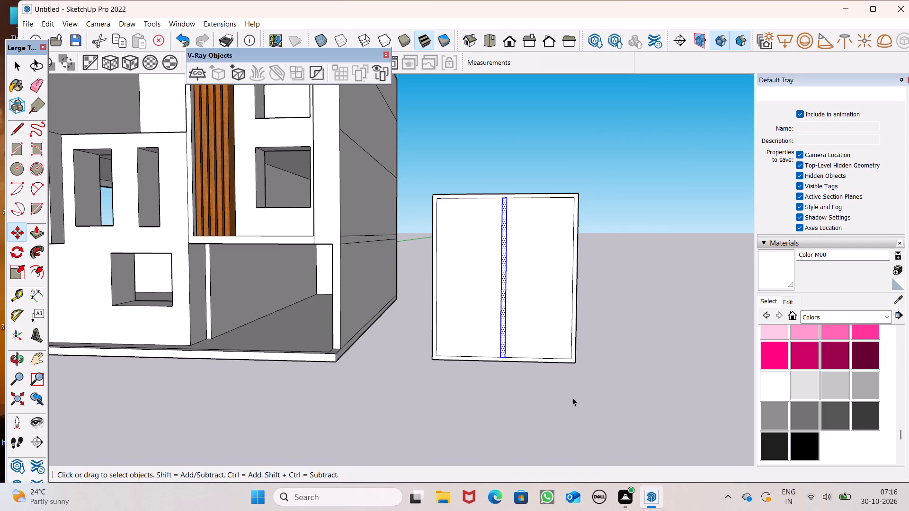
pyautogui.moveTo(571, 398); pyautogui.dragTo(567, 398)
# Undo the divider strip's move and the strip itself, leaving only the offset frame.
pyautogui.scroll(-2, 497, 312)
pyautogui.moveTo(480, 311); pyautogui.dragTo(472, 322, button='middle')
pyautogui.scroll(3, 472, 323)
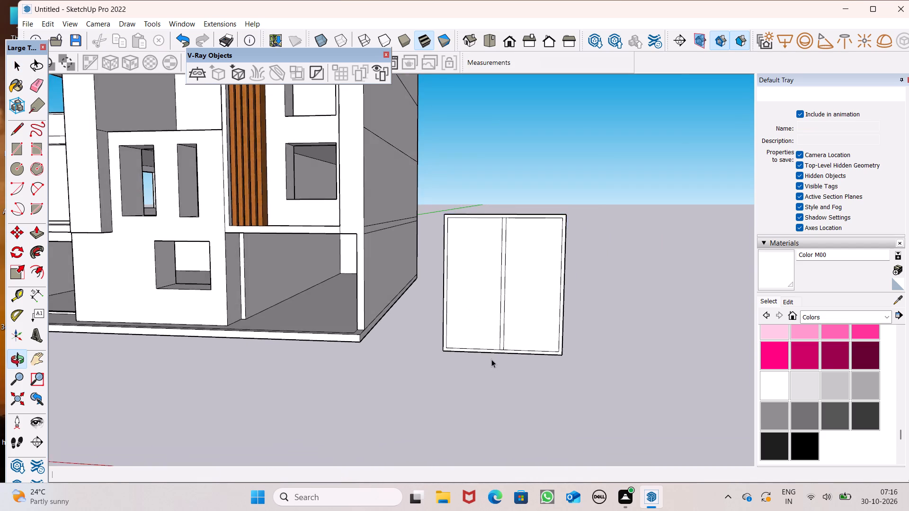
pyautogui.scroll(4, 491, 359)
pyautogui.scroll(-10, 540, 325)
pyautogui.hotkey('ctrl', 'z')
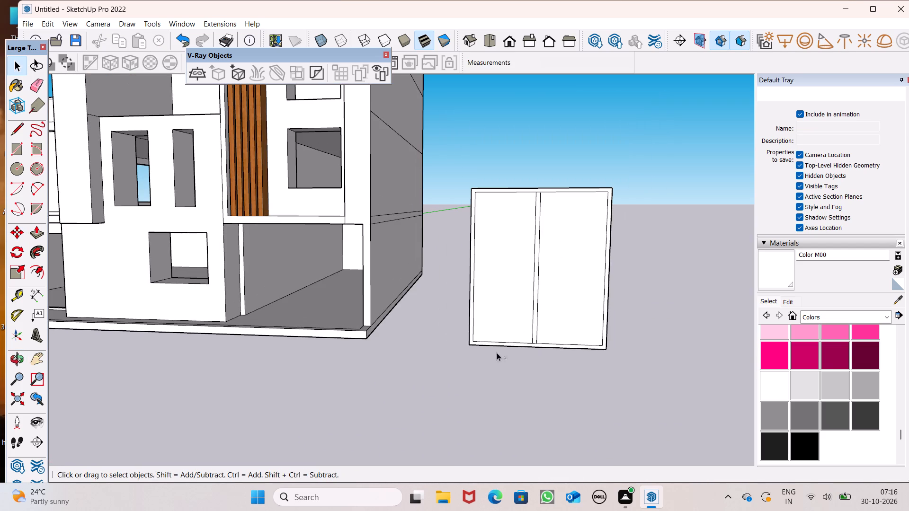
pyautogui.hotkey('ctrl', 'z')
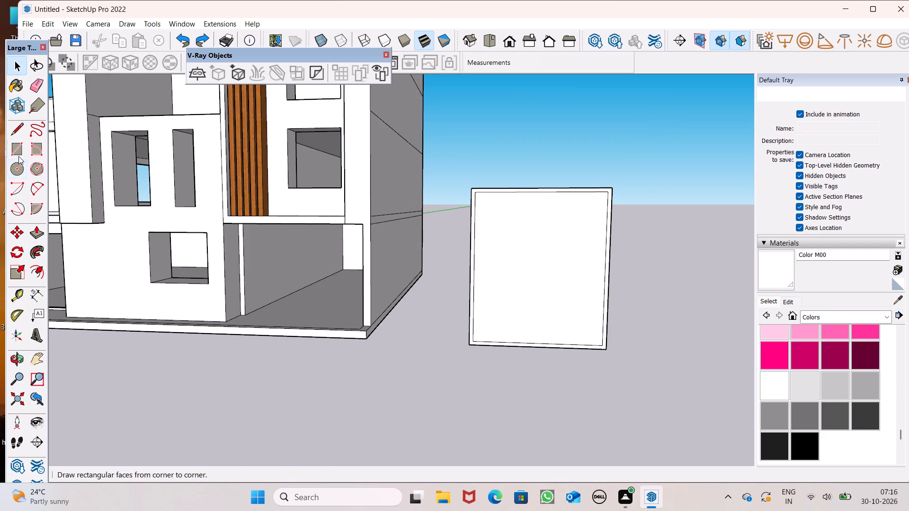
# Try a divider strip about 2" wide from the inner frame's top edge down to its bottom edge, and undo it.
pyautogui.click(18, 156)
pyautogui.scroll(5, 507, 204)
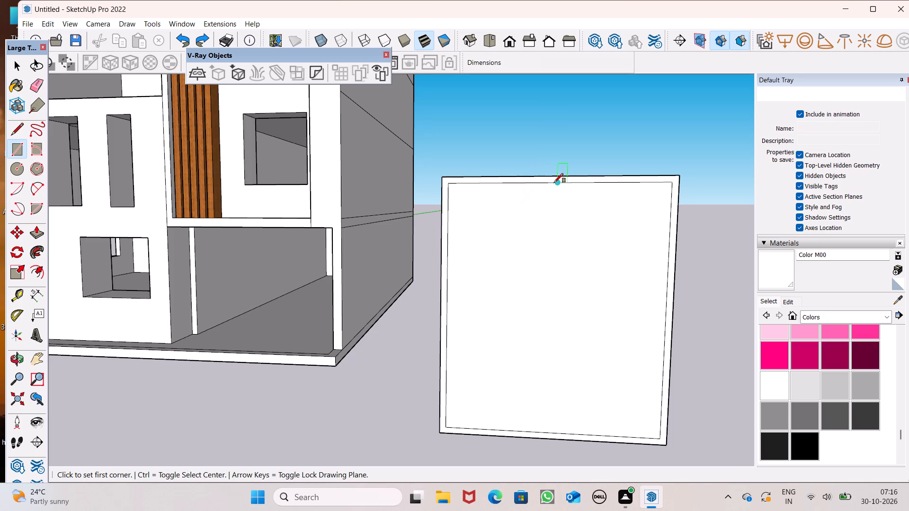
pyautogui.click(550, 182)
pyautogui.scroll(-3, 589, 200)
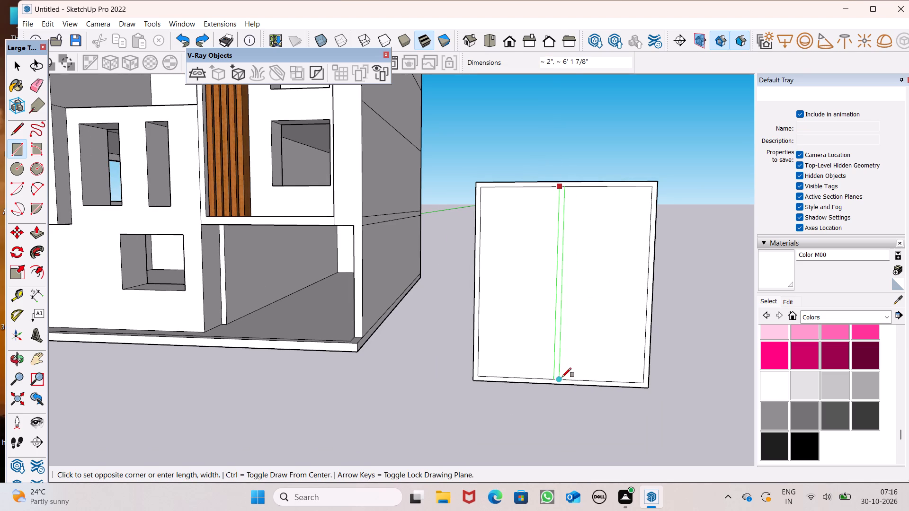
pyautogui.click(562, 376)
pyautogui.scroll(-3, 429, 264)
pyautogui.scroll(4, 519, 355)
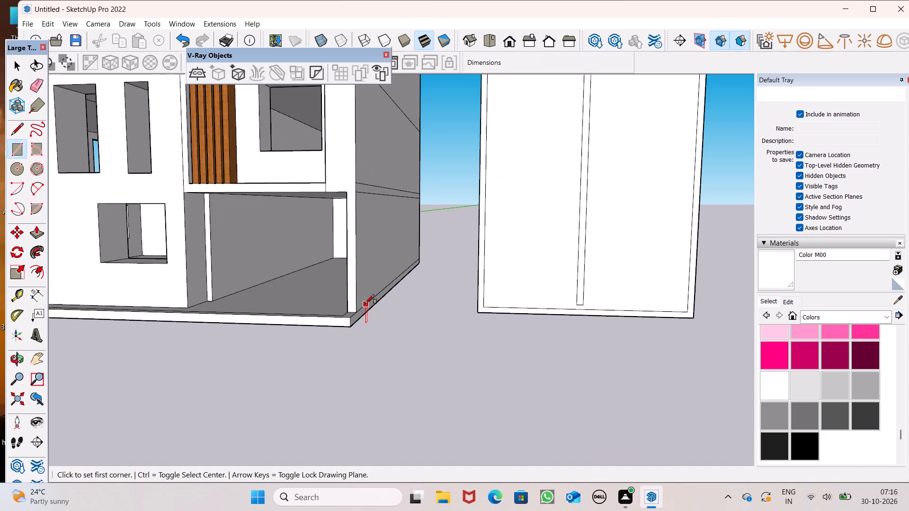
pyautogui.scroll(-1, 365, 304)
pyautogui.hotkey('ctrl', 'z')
# Draw a vertical divider strip about 1 5/16" by 6' 1 7/8" near the middle of the inner frame, spanning top to bottom.
pyautogui.keyDown('ctrl'); pyautogui.scroll(-2, 376, 332); pyautogui.keyUp('ctrl')
pyautogui.scroll(3, 445, 227)
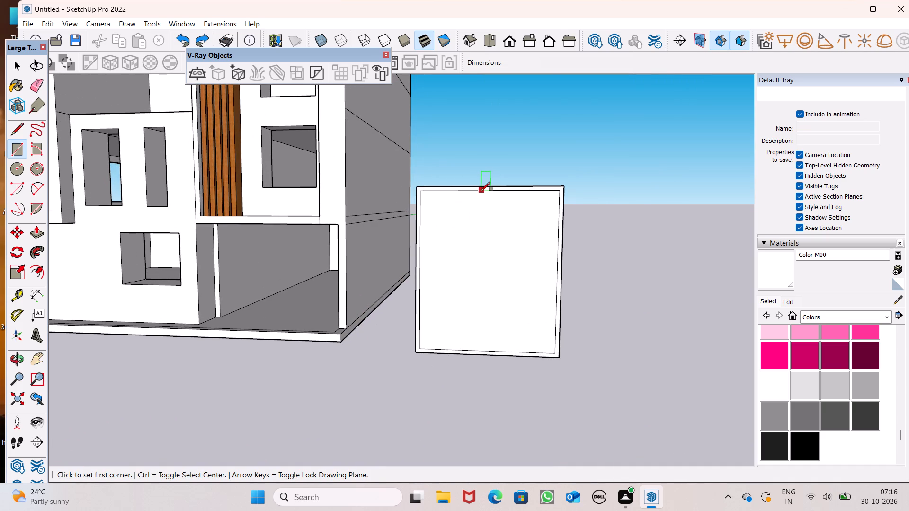
pyautogui.click(481, 191)
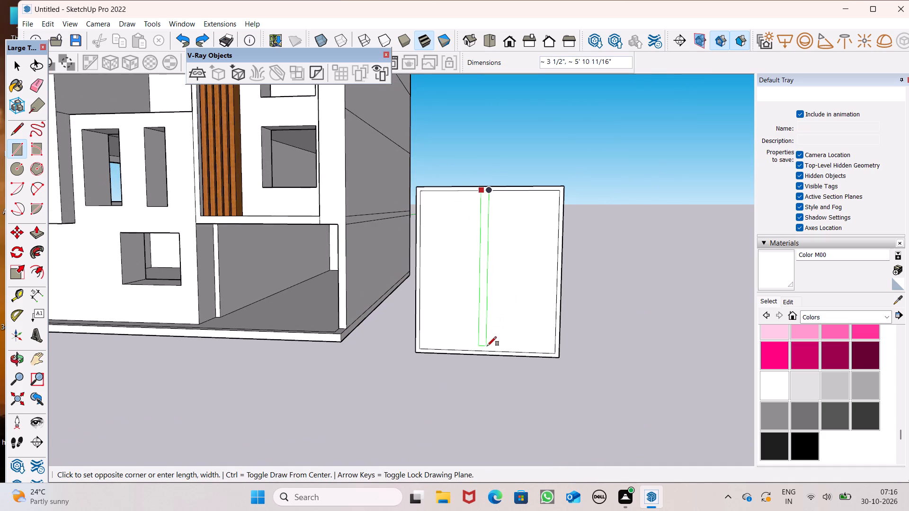
pyautogui.scroll(5, 480, 349)
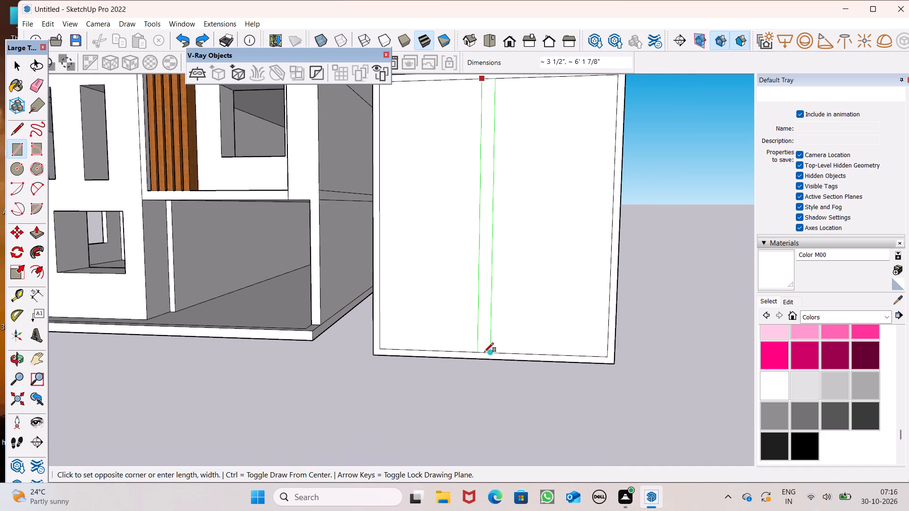
pyautogui.scroll(6, 494, 356)
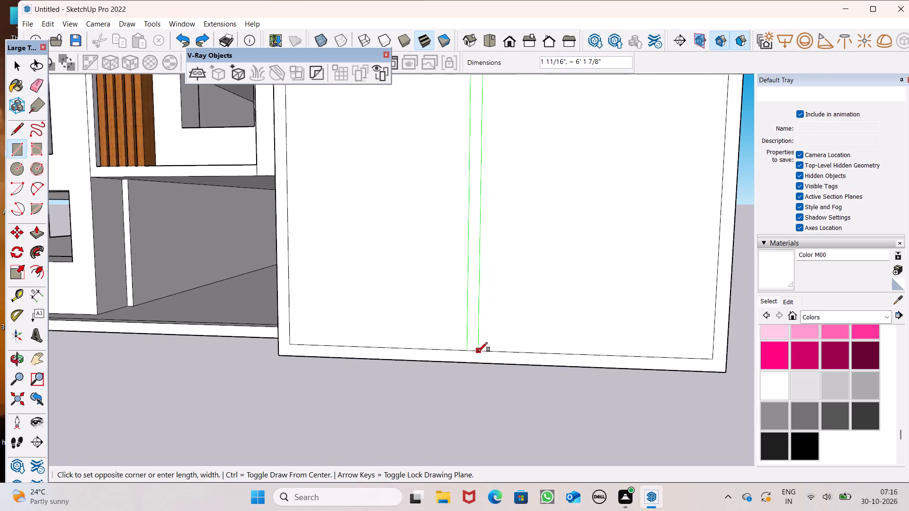
pyautogui.click(476, 350)
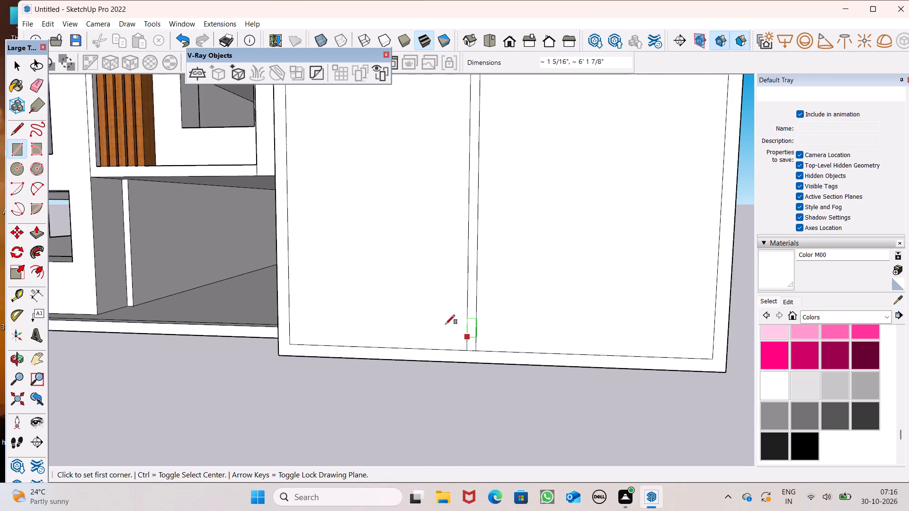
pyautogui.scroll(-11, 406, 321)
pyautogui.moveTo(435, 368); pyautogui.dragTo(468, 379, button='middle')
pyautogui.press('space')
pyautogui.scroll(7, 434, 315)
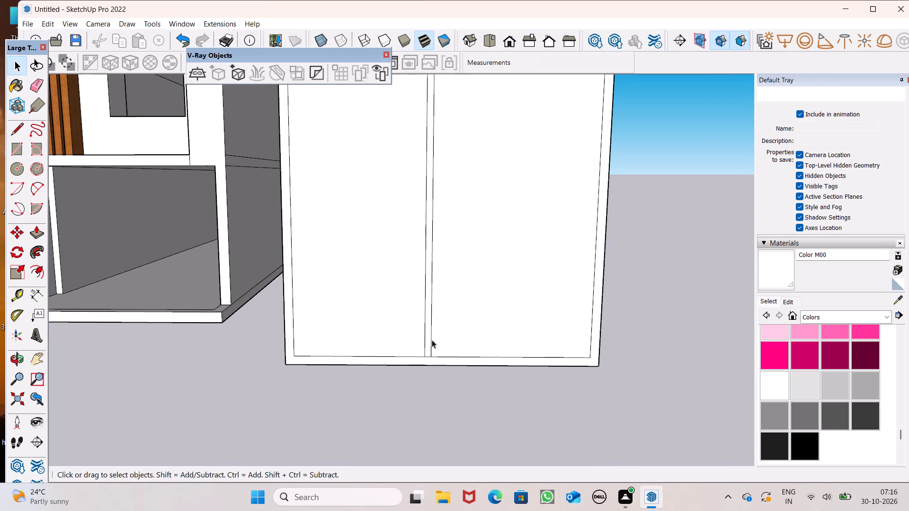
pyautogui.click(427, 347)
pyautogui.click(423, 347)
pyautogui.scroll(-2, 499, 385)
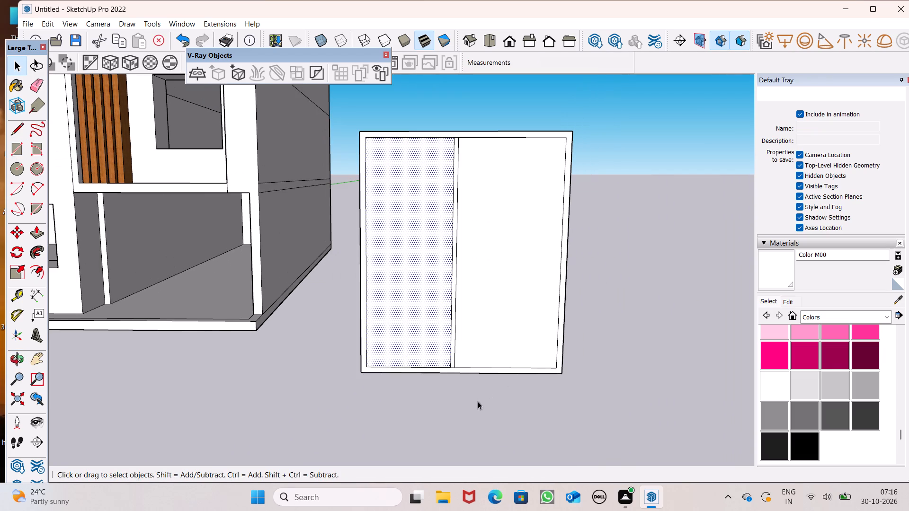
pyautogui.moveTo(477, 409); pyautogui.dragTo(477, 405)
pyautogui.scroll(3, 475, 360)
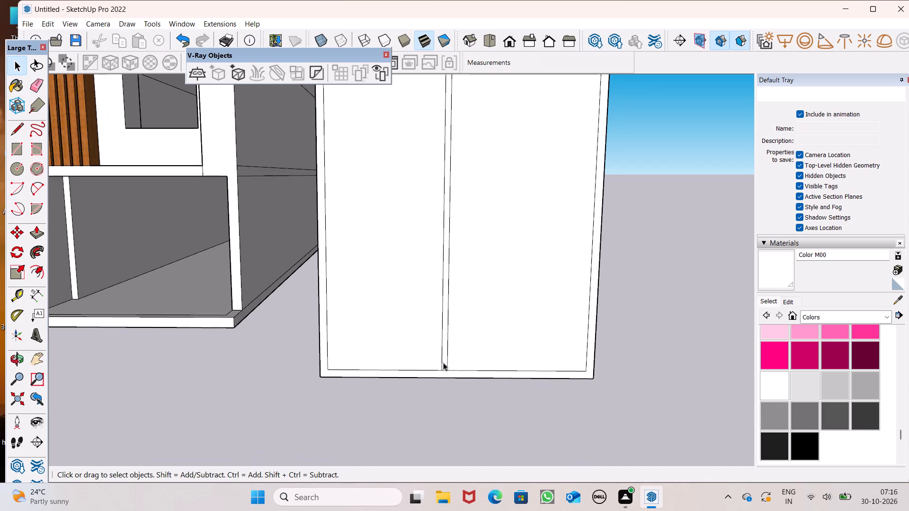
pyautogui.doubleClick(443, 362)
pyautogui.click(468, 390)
# Move the divider strip's face and edges sideways, away from the house, to the middle of the inner frame.
pyautogui.scroll(6, 438, 347)
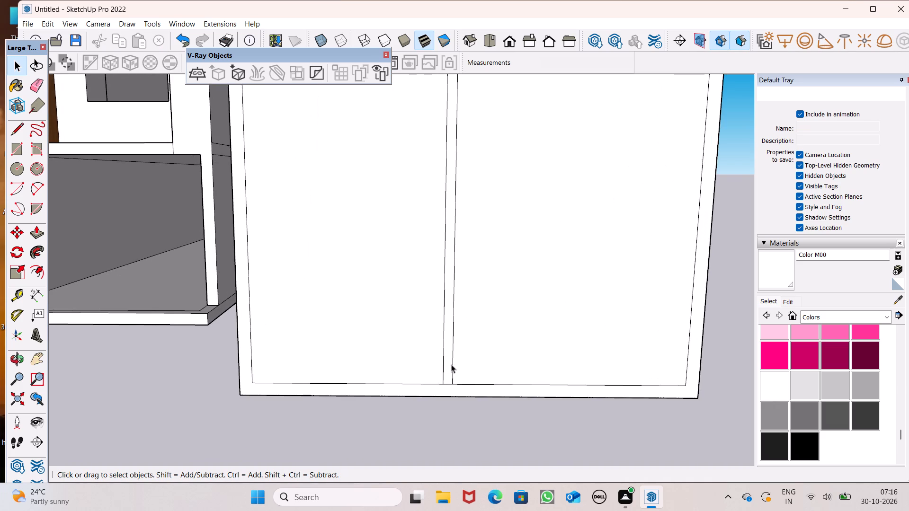
pyautogui.doubleClick(451, 365)
pyautogui.scroll(-11, 424, 337)
pyautogui.moveTo(459, 316); pyautogui.dragTo(447, 324, button='middle')
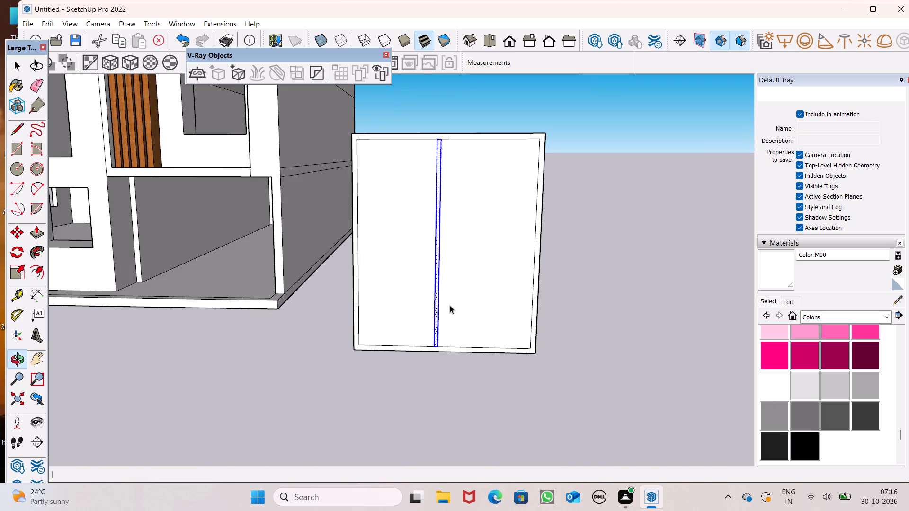
pyautogui.press('m')
pyautogui.press('Return')
pyautogui.scroll(1, 419, 281)
pyautogui.scroll(2, 443, 313)
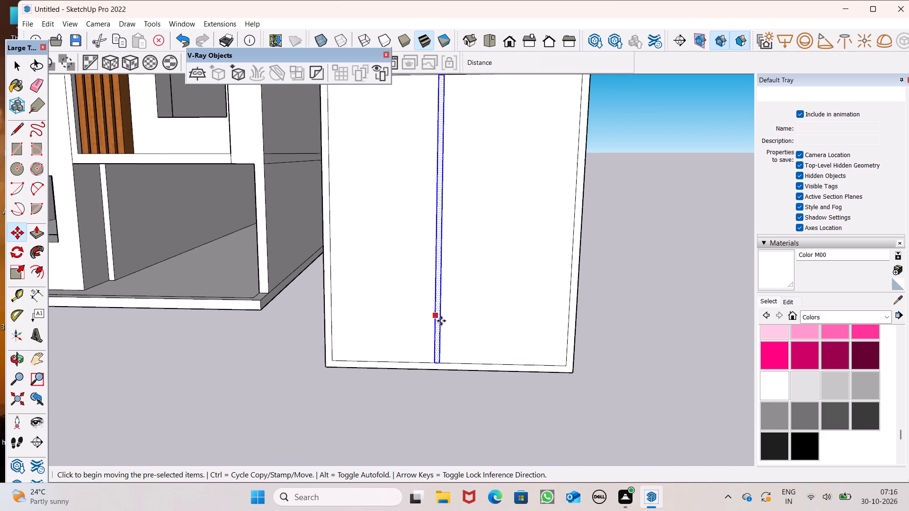
pyautogui.scroll(1, 441, 321)
pyautogui.moveTo(439, 369); pyautogui.dragTo(439, 369)
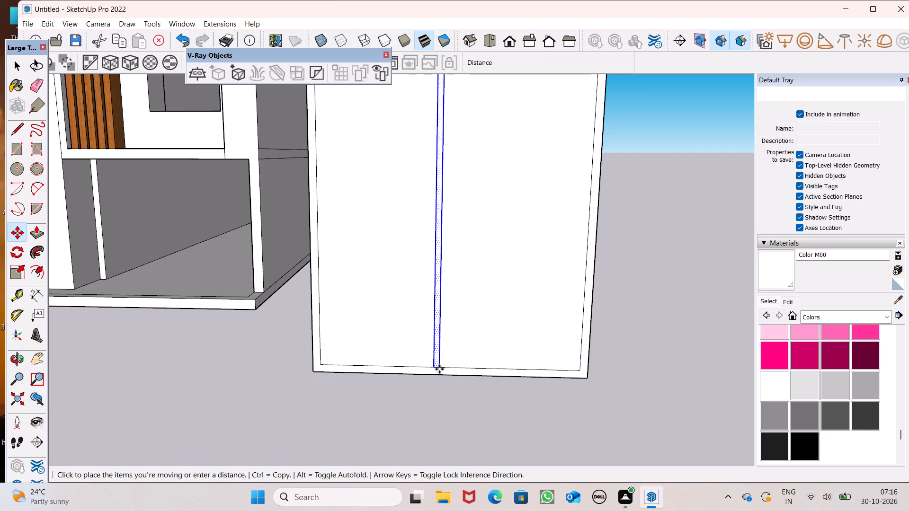
pyautogui.moveTo(439, 369); pyautogui.dragTo(452, 369)
pyautogui.click(437, 412)
pyautogui.press('space')
pyautogui.press('space')
pyautogui.click(428, 394)
# Select the divider strip's face and edges again and nudge them slightly sideways toward the house.
pyautogui.scroll(-6, 384, 327)
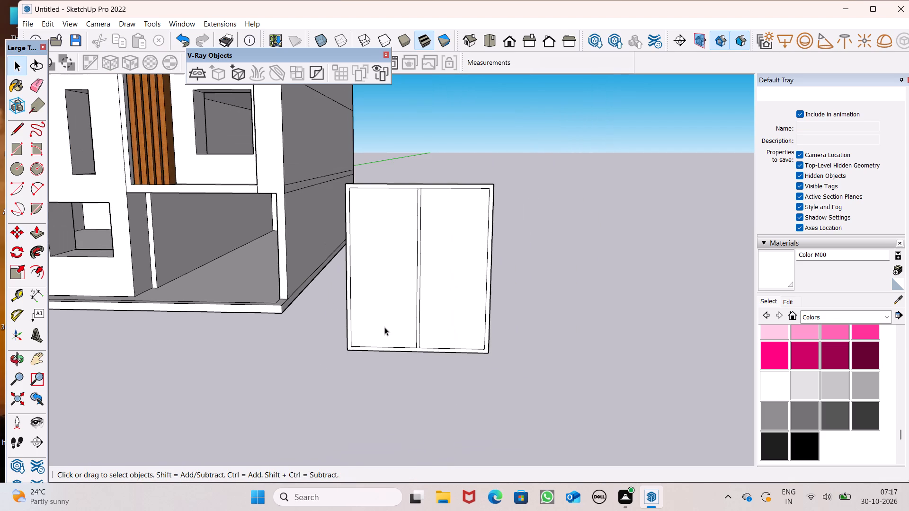
pyautogui.scroll(-1, 384, 327)
pyautogui.scroll(8, 441, 337)
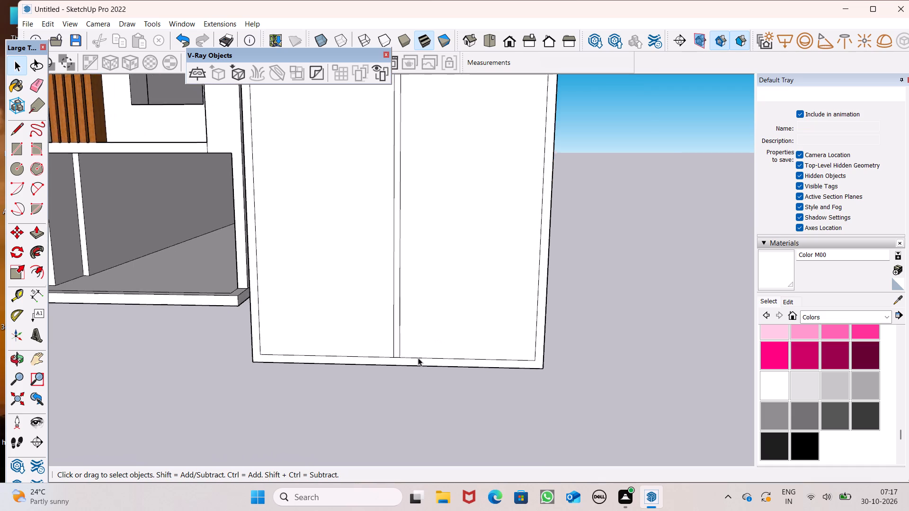
pyautogui.scroll(5, 418, 358)
pyautogui.doubleClick(379, 348)
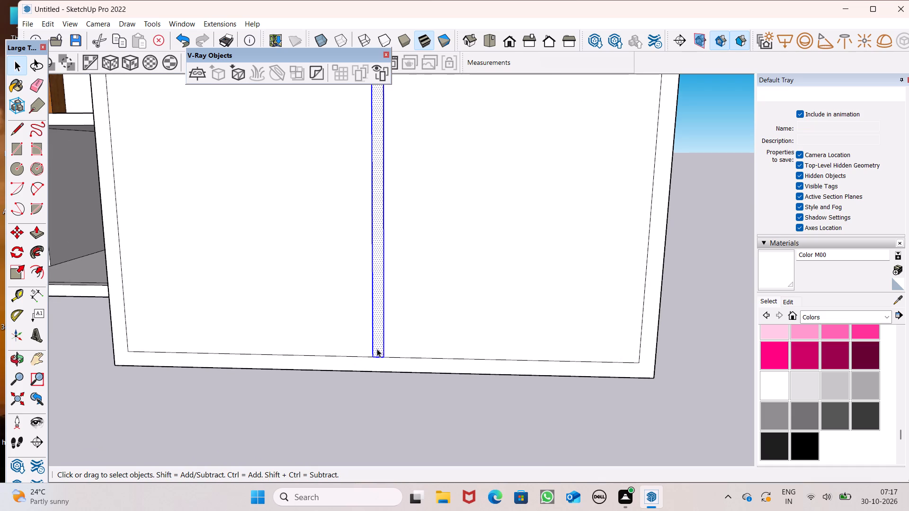
pyautogui.press('m')
pyautogui.scroll(6, 388, 363)
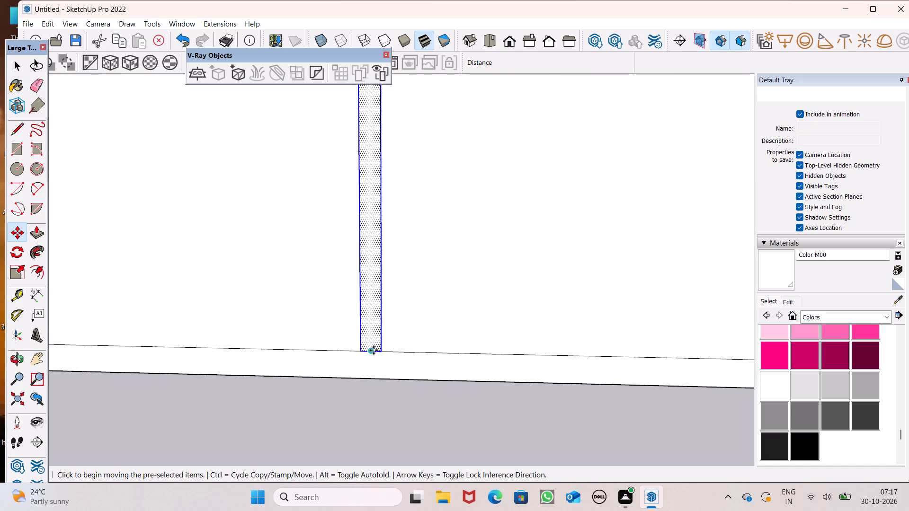
pyautogui.moveTo(374, 350); pyautogui.dragTo(365, 352)
# Move the divider strip about 7/16" further sideways toward the house and clear the selection.
pyautogui.scroll(-8, 387, 345)
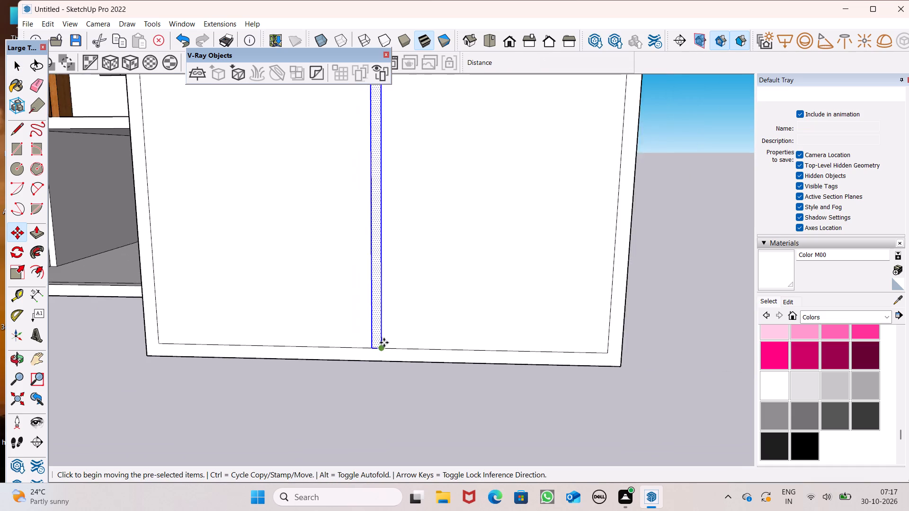
pyautogui.scroll(-11, 384, 343)
pyautogui.moveTo(412, 356); pyautogui.dragTo(413, 361, button='middle')
pyautogui.scroll(13, 402, 352)
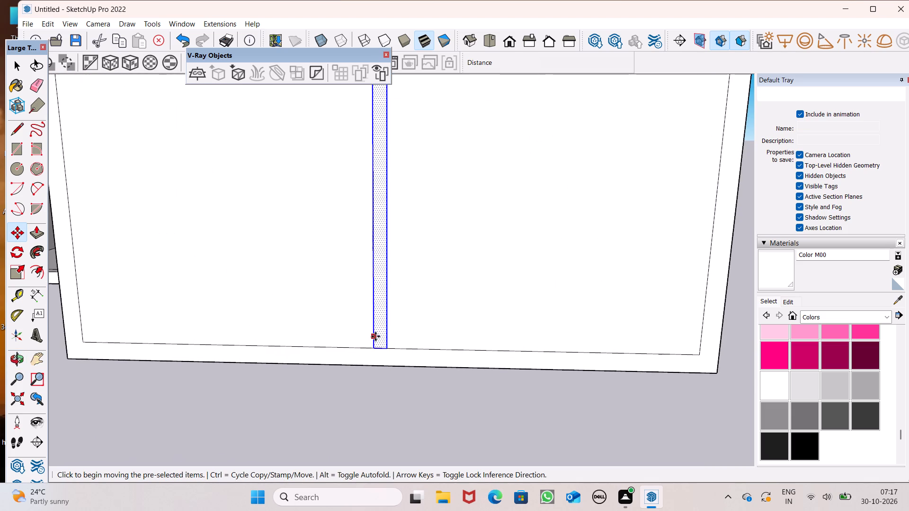
pyautogui.scroll(4, 372, 334)
pyautogui.moveTo(383, 343); pyautogui.dragTo(376, 344)
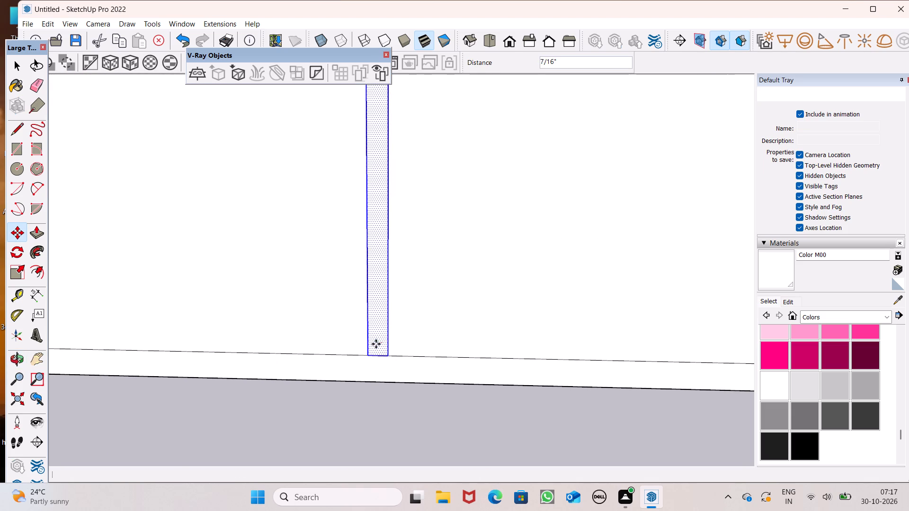
pyautogui.scroll(-13, 370, 321)
pyautogui.scroll(-6, 420, 341)
pyautogui.press('space')
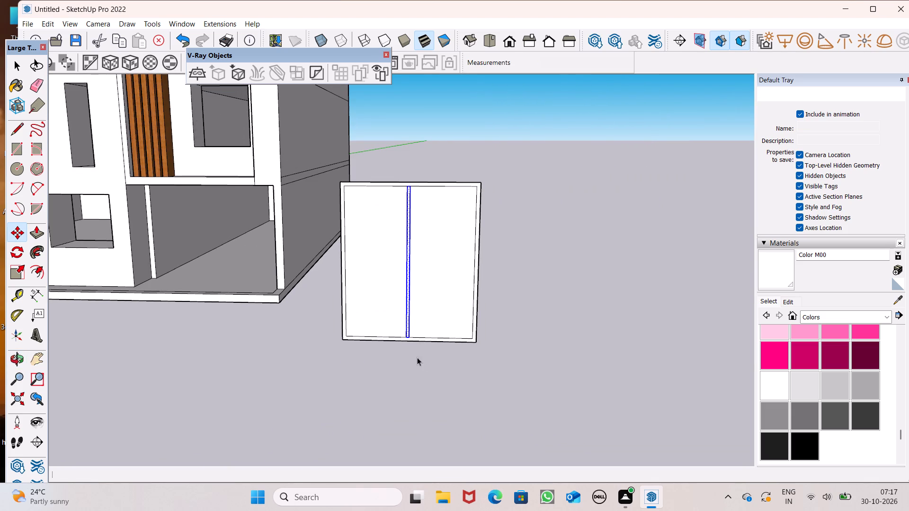
pyautogui.click(417, 357)
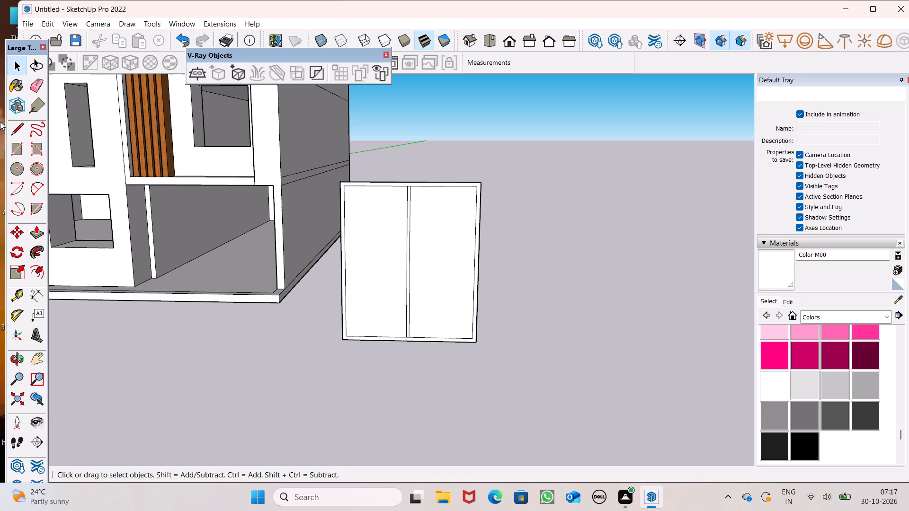
# Erase the short edges crossing the divider strip's bottom and top ends so it merges with the surrounding frame.
pyautogui.click(31, 86)
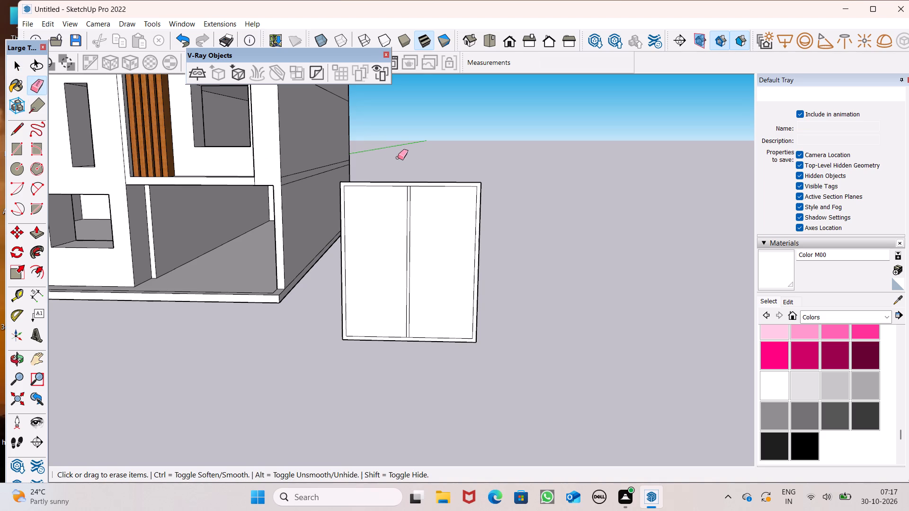
pyautogui.scroll(5, 406, 334)
pyautogui.scroll(4, 436, 302)
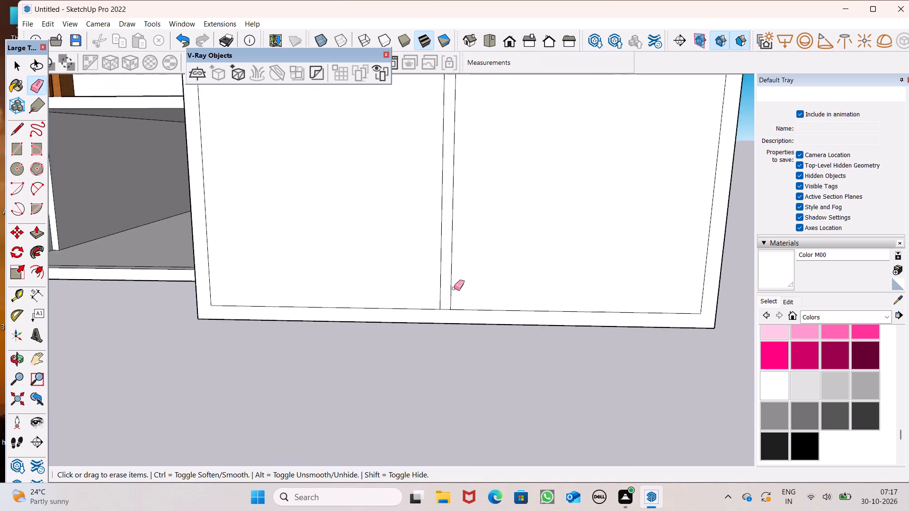
pyautogui.scroll(7, 454, 288)
pyautogui.moveTo(445, 327); pyautogui.dragTo(441, 322)
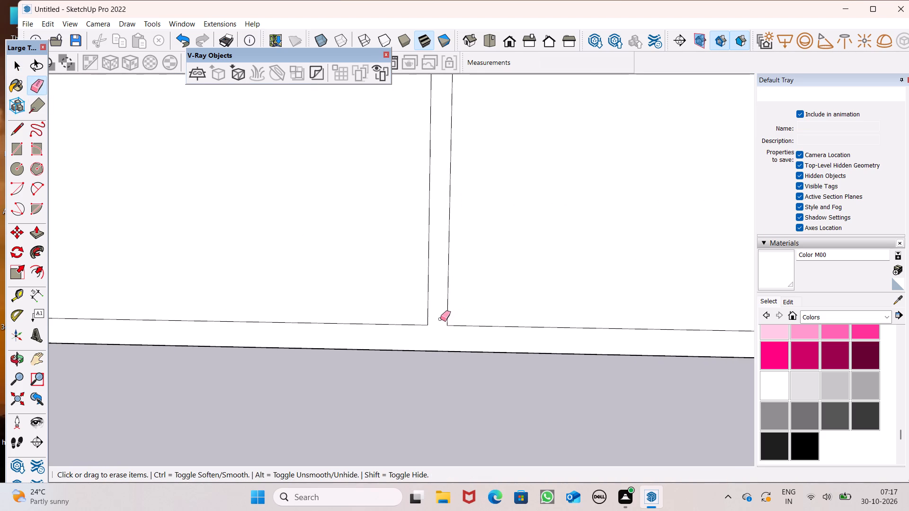
pyautogui.scroll(-11, 444, 319)
pyautogui.scroll(5, 429, 168)
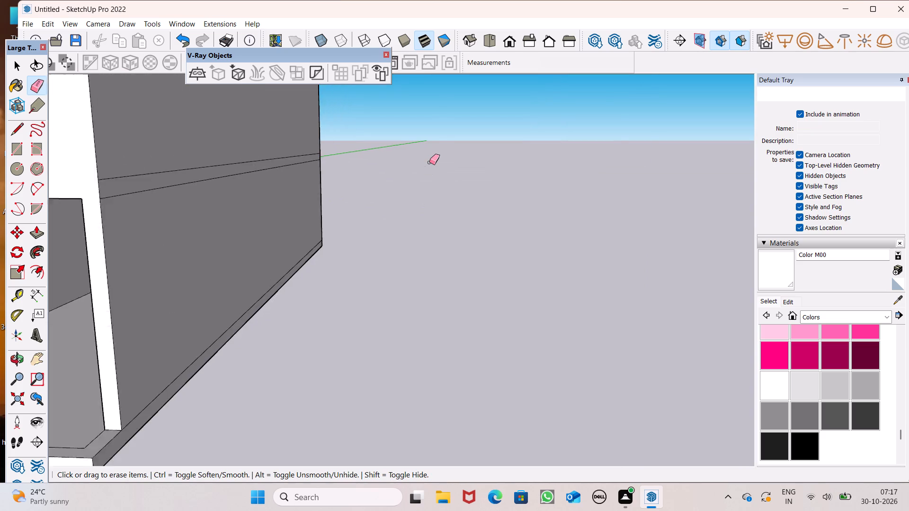
pyautogui.scroll(3, 429, 162)
pyautogui.scroll(-6, 443, 186)
pyautogui.scroll(7, 471, 252)
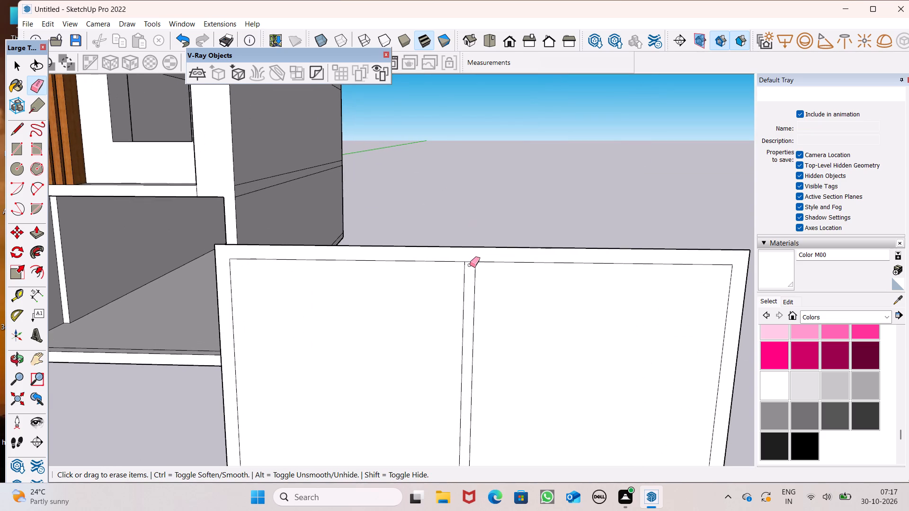
pyautogui.scroll(6, 470, 265)
pyautogui.moveTo(470, 266); pyautogui.dragTo(469, 255)
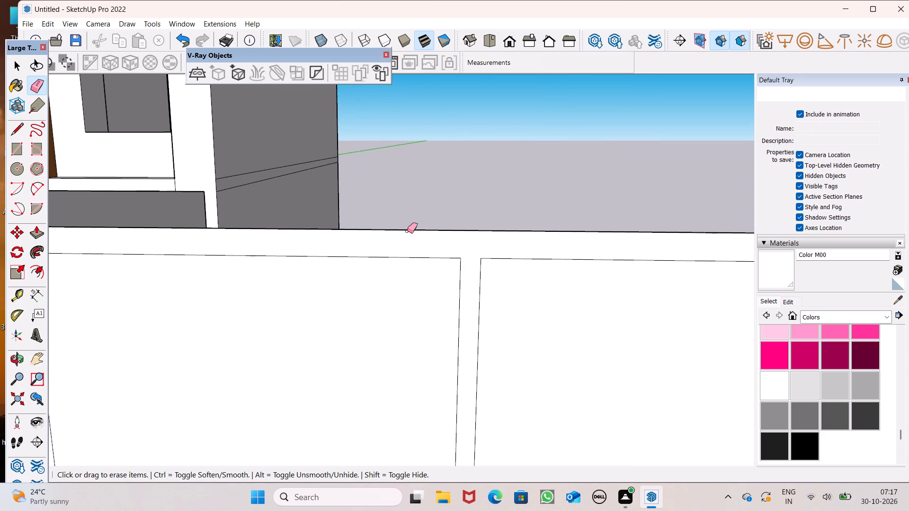
pyautogui.press('space')
# Paint the front face of the merged frame and divider with Color M07.
pyautogui.scroll(-8, 406, 222)
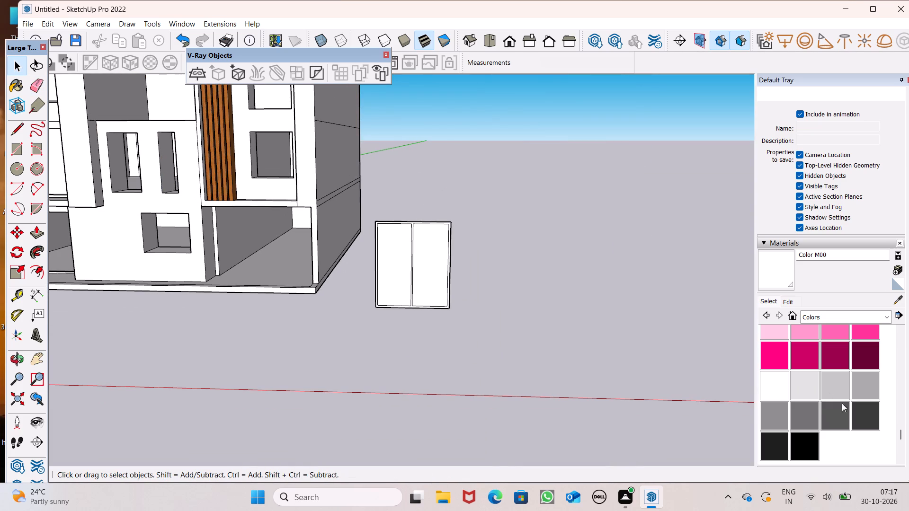
pyautogui.click(861, 412)
pyautogui.scroll(4, 617, 366)
pyautogui.scroll(-2, 449, 334)
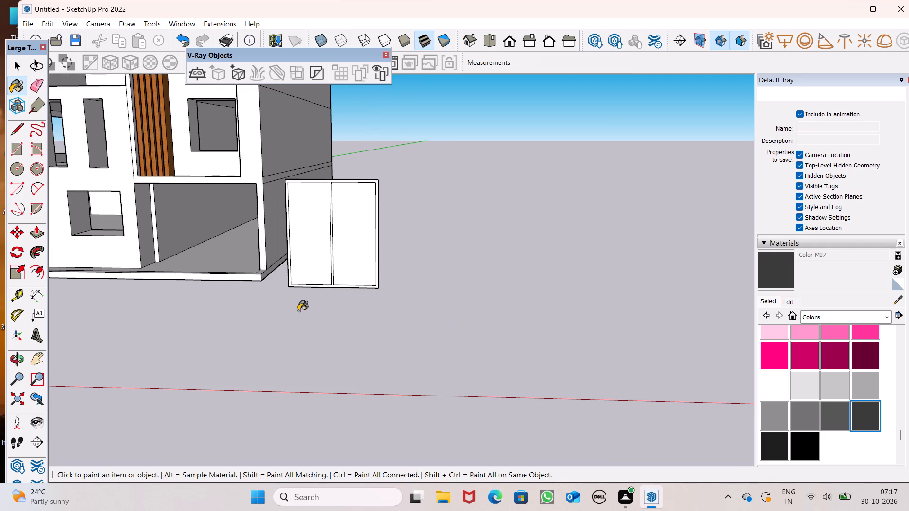
pyautogui.scroll(5, 304, 289)
pyautogui.click(399, 283)
# Paint the back face of the frame and divider with Color M07 as well.
pyautogui.scroll(-2, 451, 289)
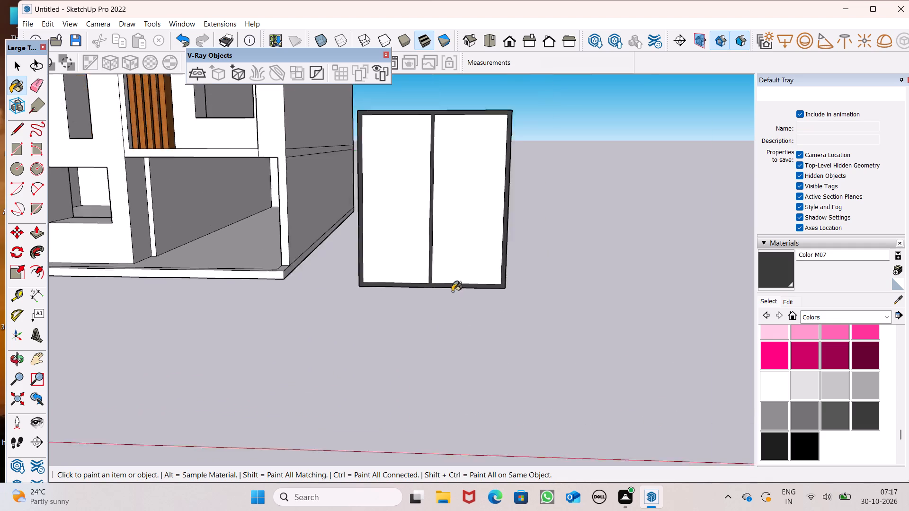
pyautogui.scroll(-2, 452, 291)
pyautogui.moveTo(532, 312); pyautogui.dragTo(61, 408, button='middle')
pyautogui.scroll(1, 352, 357)
pyautogui.moveTo(368, 357); pyautogui.dragTo(299, 349, button='middle')
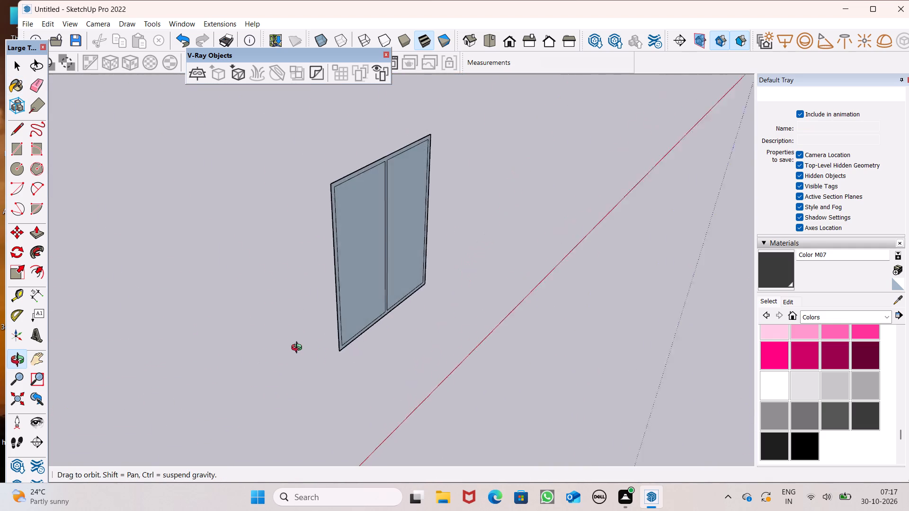
pyautogui.moveTo(299, 349); pyautogui.dragTo(232, 327, button='middle')
pyautogui.scroll(1, 236, 330)
pyautogui.scroll(5, 354, 350)
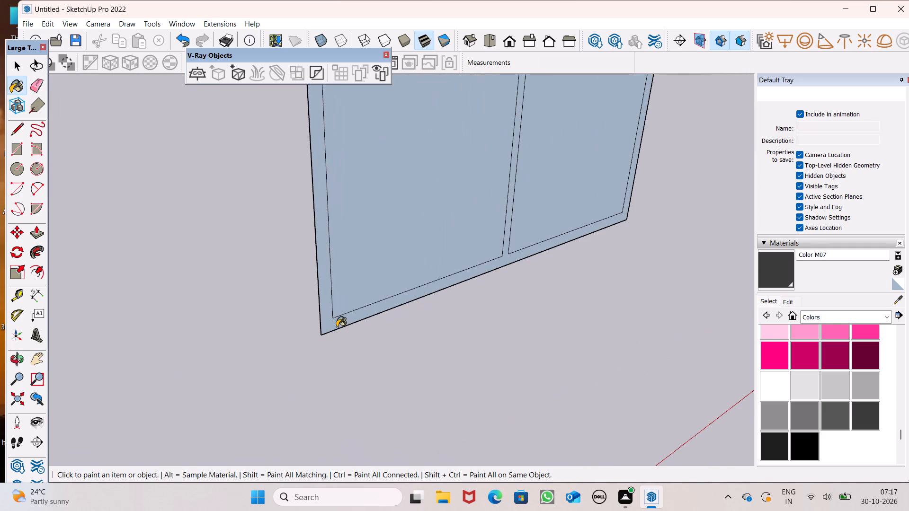
pyautogui.click(333, 324)
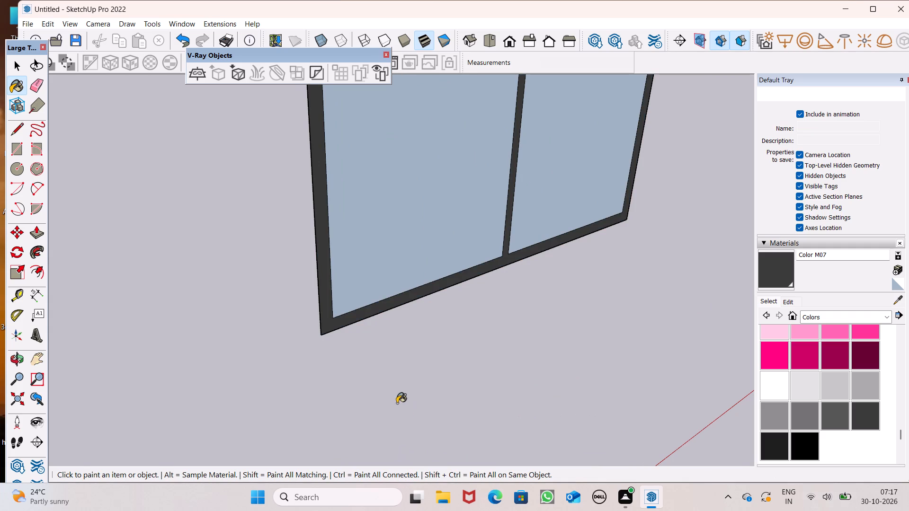
# Push/Pull the window's frame and divider face outward by 2 1/4" to give it thickness.
pyautogui.moveTo(415, 394); pyautogui.dragTo(908, 360, button='middle')
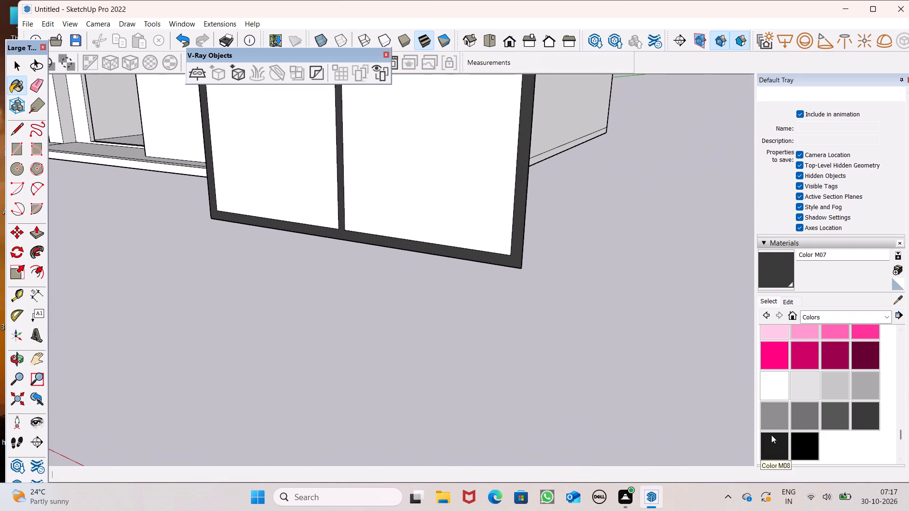
pyautogui.moveTo(475, 405); pyautogui.dragTo(301, 396, button='middle')
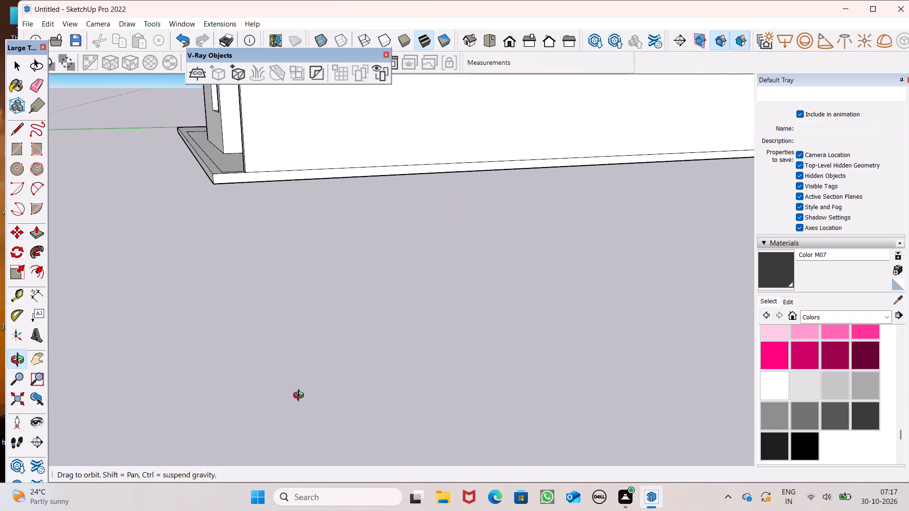
pyautogui.moveTo(301, 396); pyautogui.dragTo(188, 444, button='middle')
pyautogui.scroll(1, 188, 441)
pyautogui.scroll(-7, 352, 352)
pyautogui.press('space')
pyautogui.scroll(-8, 351, 351)
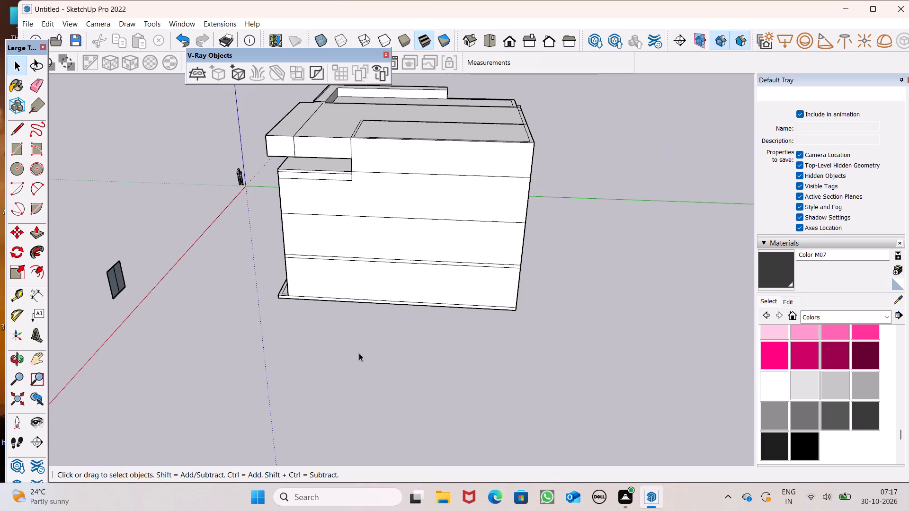
pyautogui.scroll(6, 57, 281)
pyautogui.scroll(-7, 339, 212)
pyautogui.scroll(4, 238, 255)
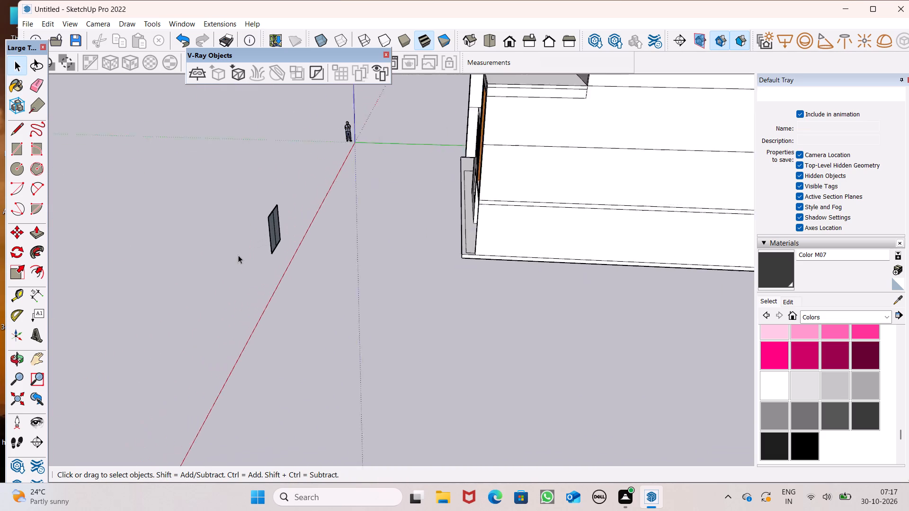
pyautogui.scroll(3, 238, 255)
pyautogui.click(37, 229)
pyautogui.scroll(2, 297, 233)
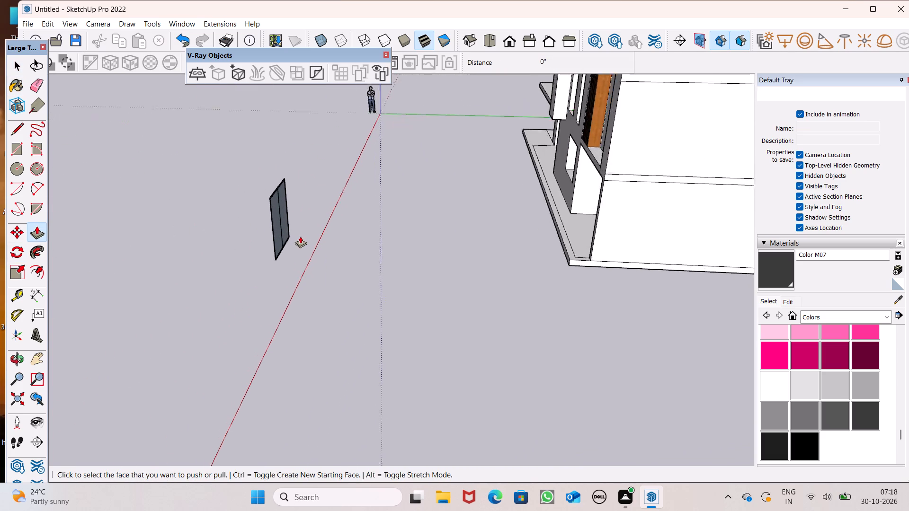
pyautogui.scroll(4, 300, 236)
pyautogui.scroll(6, 282, 272)
pyautogui.scroll(7, 241, 280)
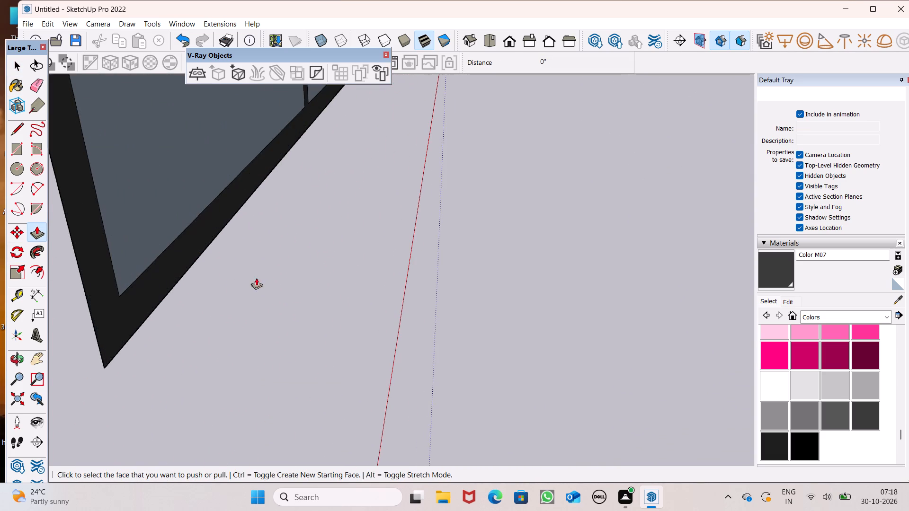
pyautogui.scroll(-4, 259, 279)
pyautogui.scroll(-7, 642, 177)
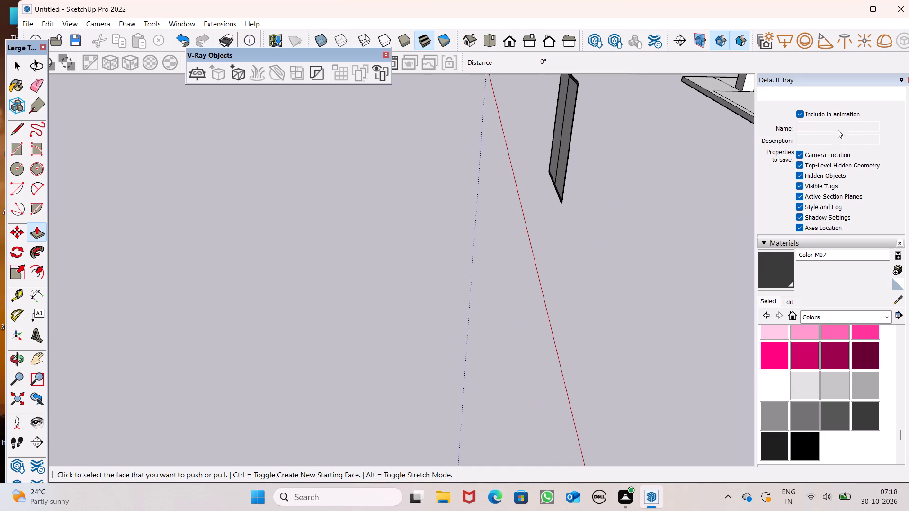
pyautogui.moveTo(541, 176); pyautogui.dragTo(362, 189, button='middle')
pyautogui.scroll(-2, 169, 224)
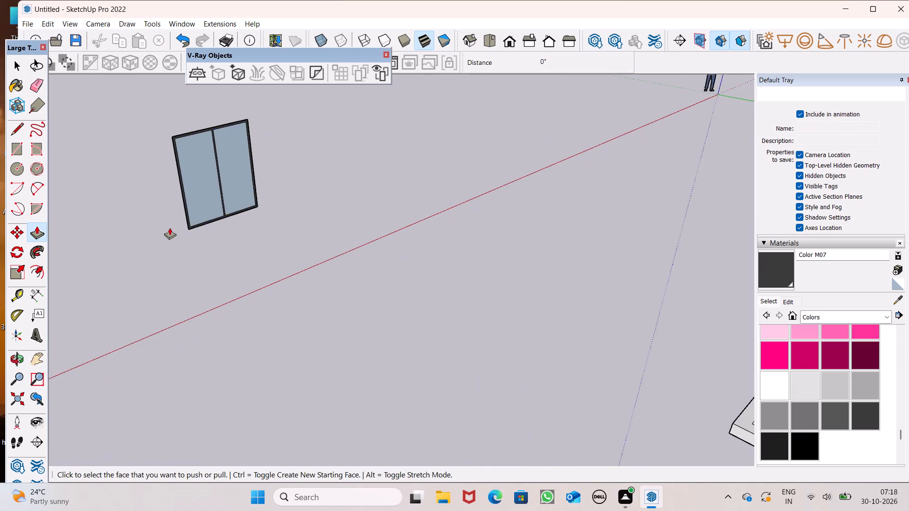
pyautogui.scroll(14, 169, 230)
pyautogui.scroll(-4, 214, 222)
pyautogui.scroll(3, 272, 223)
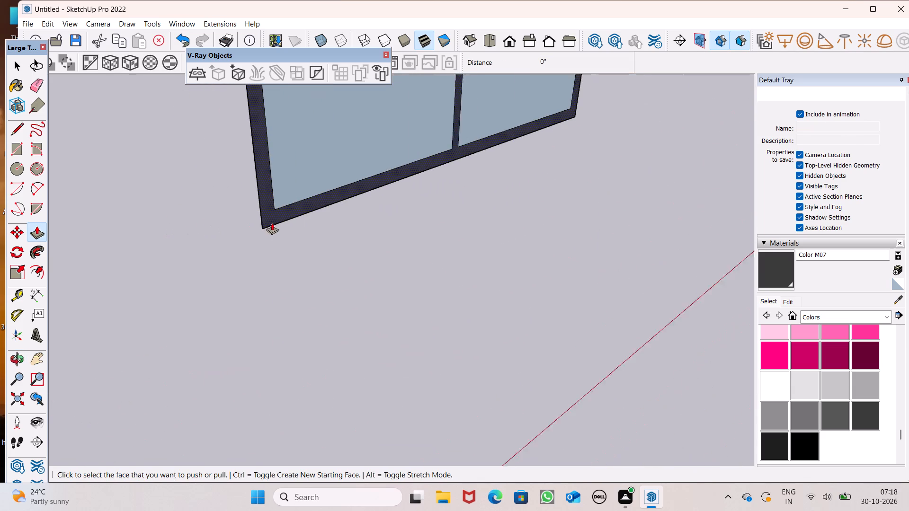
pyautogui.scroll(2, 272, 223)
pyautogui.moveTo(268, 215); pyautogui.dragTo(277, 231)
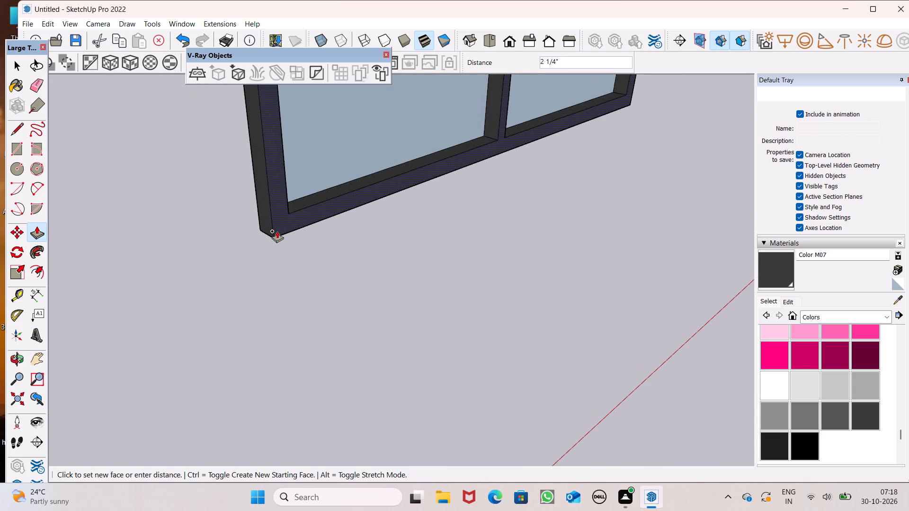
pyautogui.moveTo(277, 231); pyautogui.dragTo(277, 231)
# Paint both window panes with Translucent Glass Gray from the Glass and Mirrors materials.
pyautogui.scroll(-5, 228, 227)
pyautogui.moveTo(145, 268); pyautogui.dragTo(582, 267, button='middle')
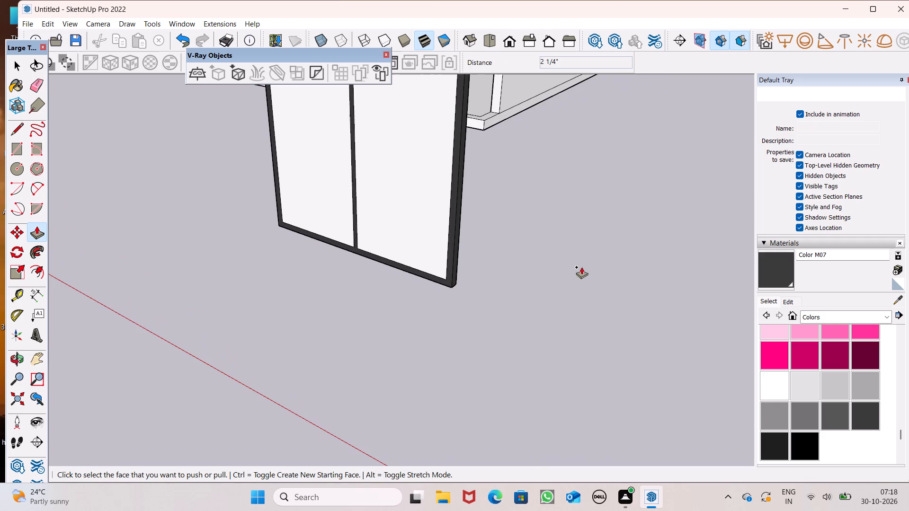
pyautogui.moveTo(490, 282); pyautogui.dragTo(584, 265, button='middle')
pyautogui.scroll(1, 587, 265)
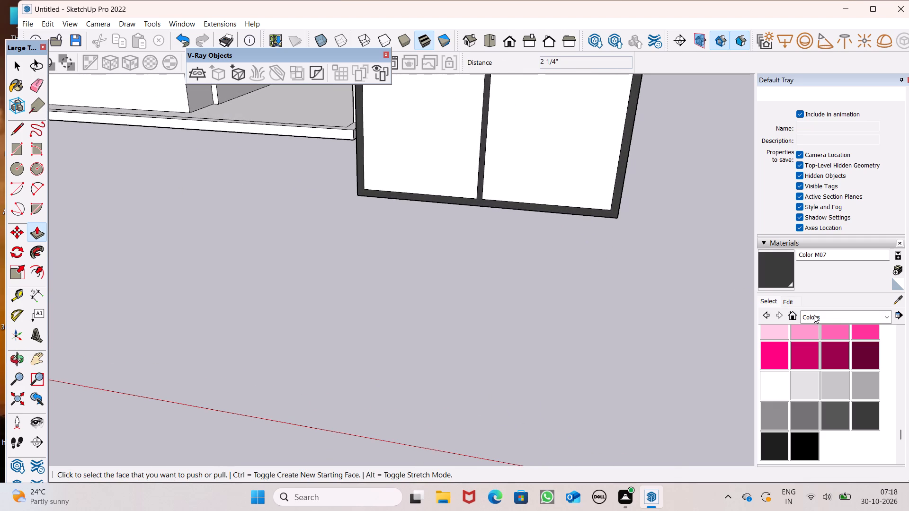
pyautogui.click(814, 315)
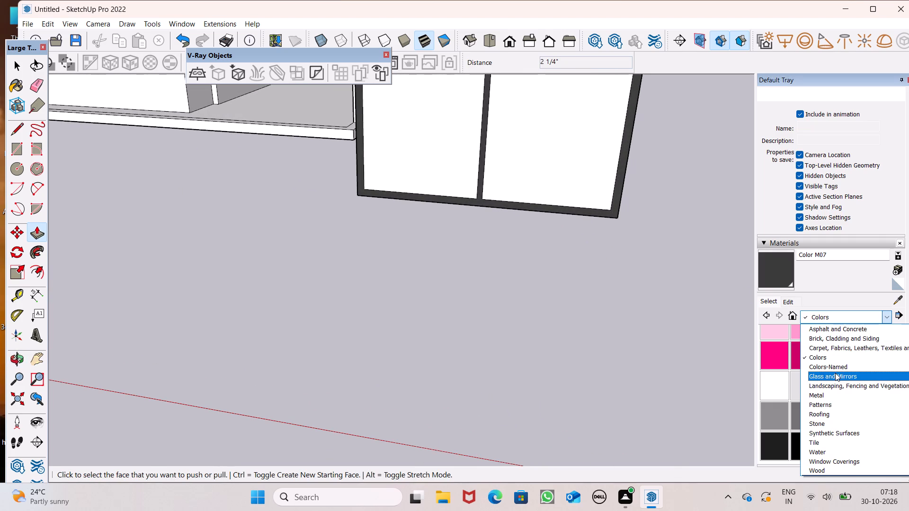
pyautogui.click(835, 373)
pyautogui.click(854, 370)
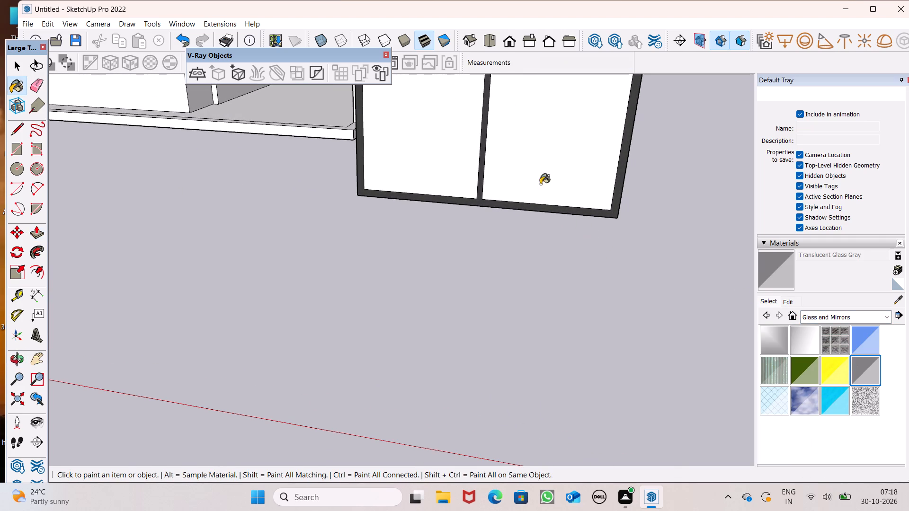
pyautogui.click(532, 174)
pyautogui.click(410, 175)
pyautogui.scroll(-10, 399, 246)
pyautogui.press('space')
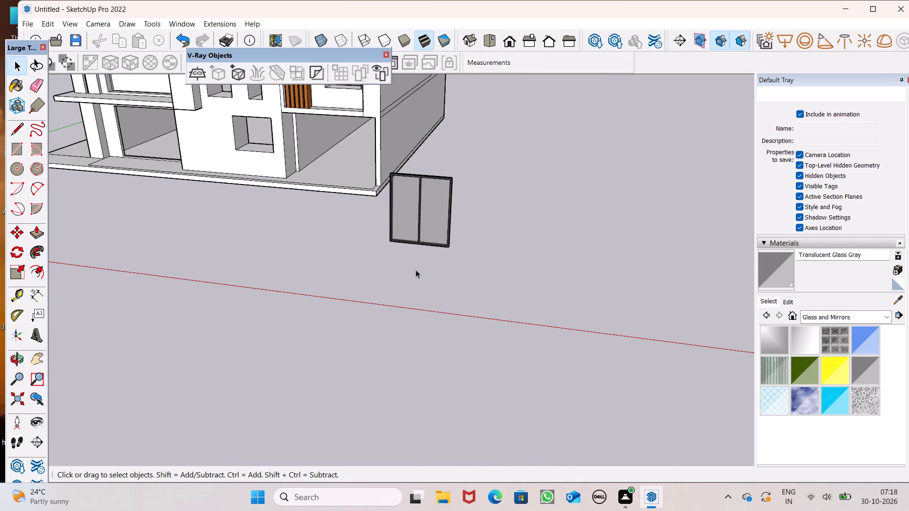
# Select all the connected geometry of the two-pane window and make it a group.
pyautogui.moveTo(416, 272); pyautogui.dragTo(430, 238, button='middle')
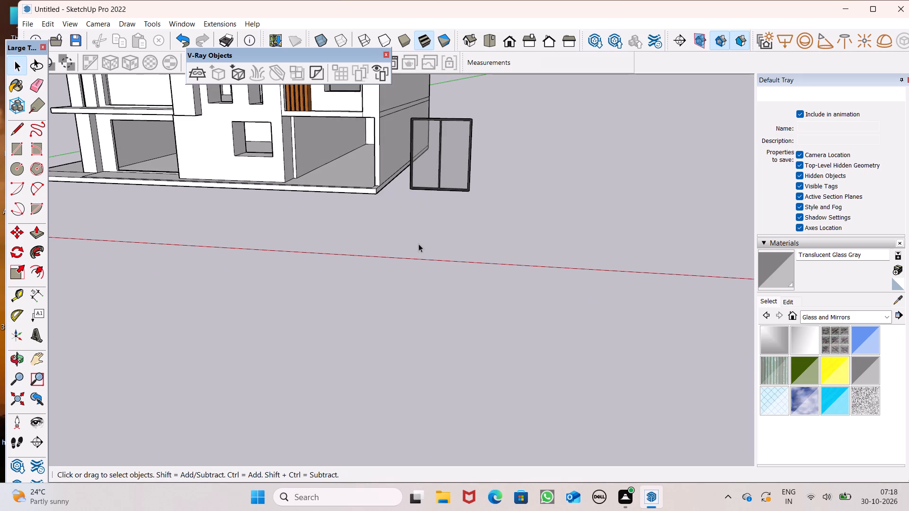
pyautogui.scroll(2, 461, 185)
pyautogui.doubleClick(453, 174)
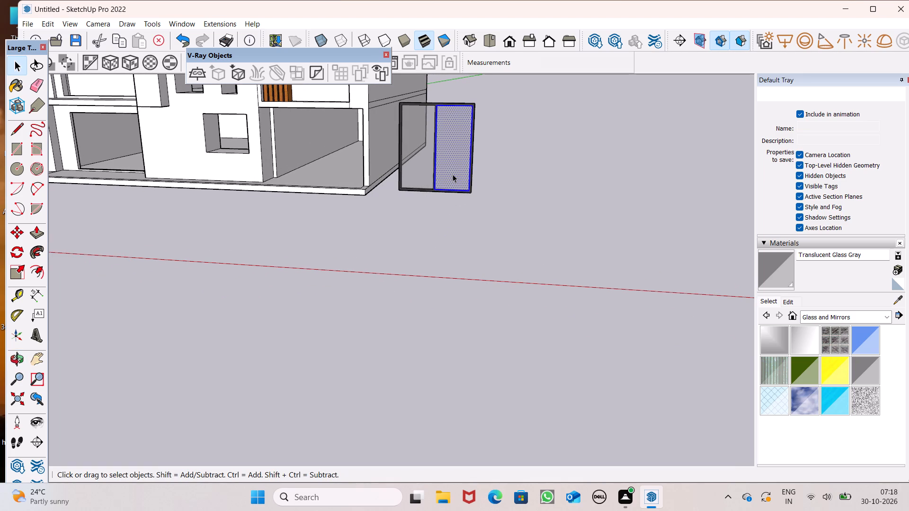
pyautogui.doubleClick(453, 174)
pyautogui.rightClick(451, 174)
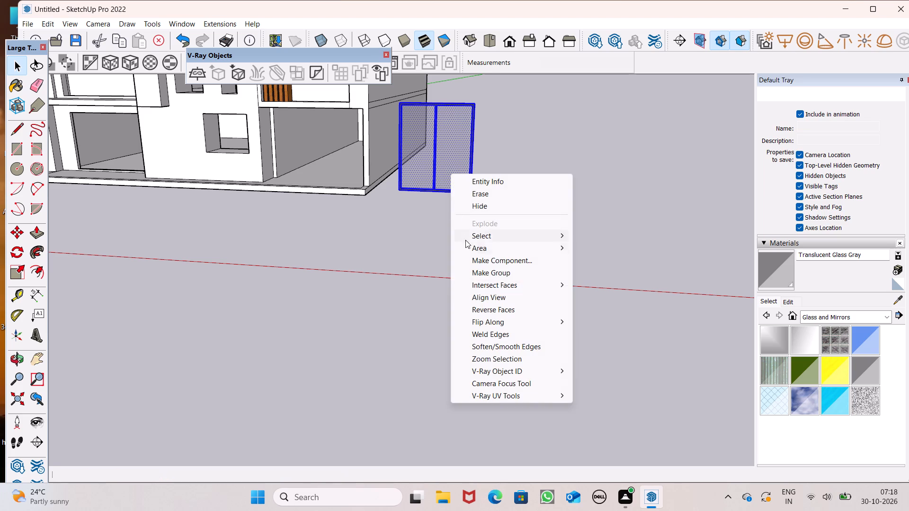
pyautogui.click(481, 269)
pyautogui.click(404, 250)
# Draw an upright rectangle about 9' wide by 6' high beside the finished window, on the side away from the house.
pyautogui.scroll(-1, 352, 240)
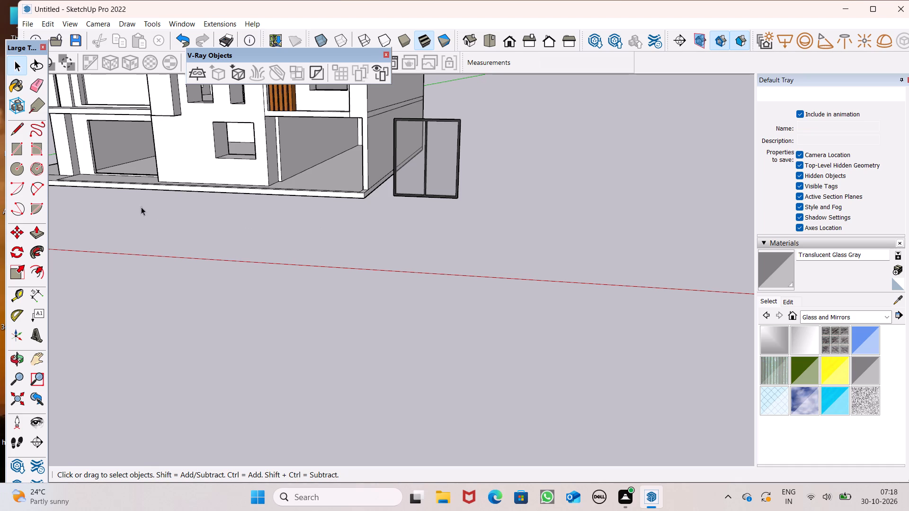
pyautogui.click(14, 155)
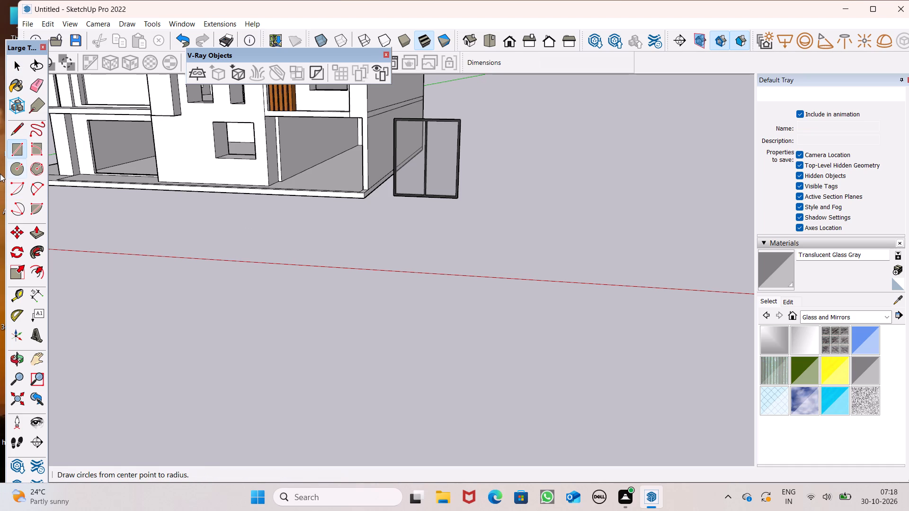
pyautogui.scroll(-2, 0, 173)
pyautogui.scroll(-1, 153, 178)
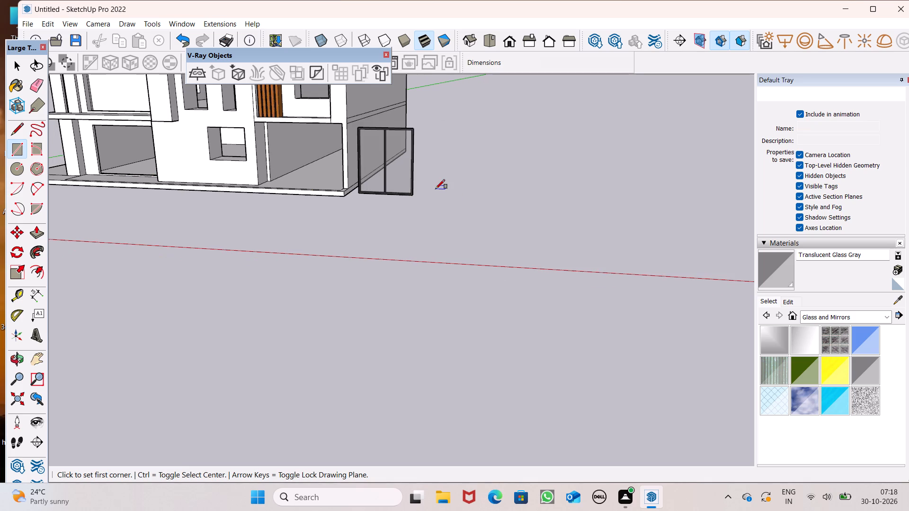
pyautogui.scroll(-2, 401, 182)
pyautogui.scroll(1, 571, 192)
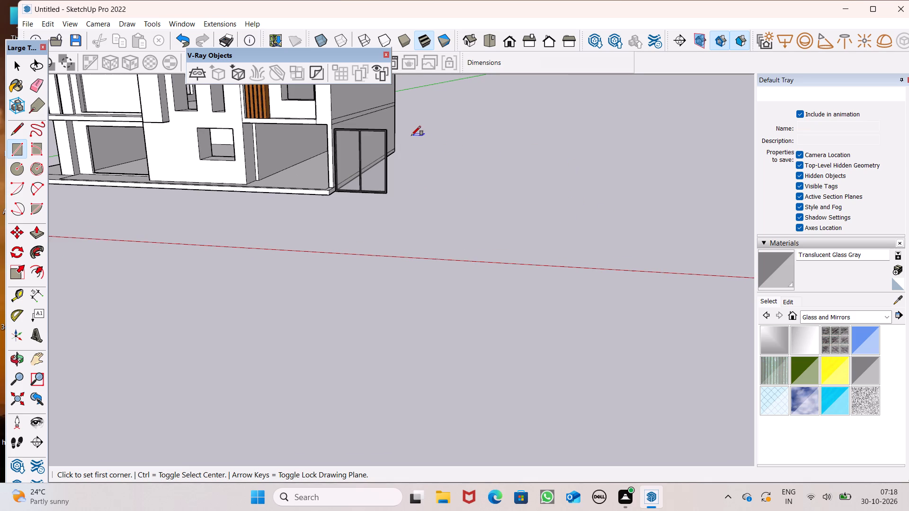
pyautogui.moveTo(447, 180); pyautogui.dragTo(477, 165, button='middle')
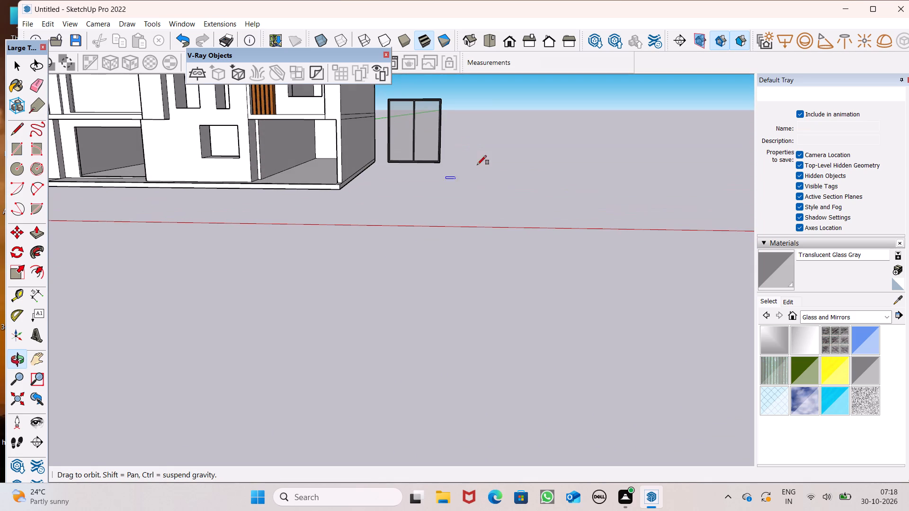
pyautogui.click(468, 105)
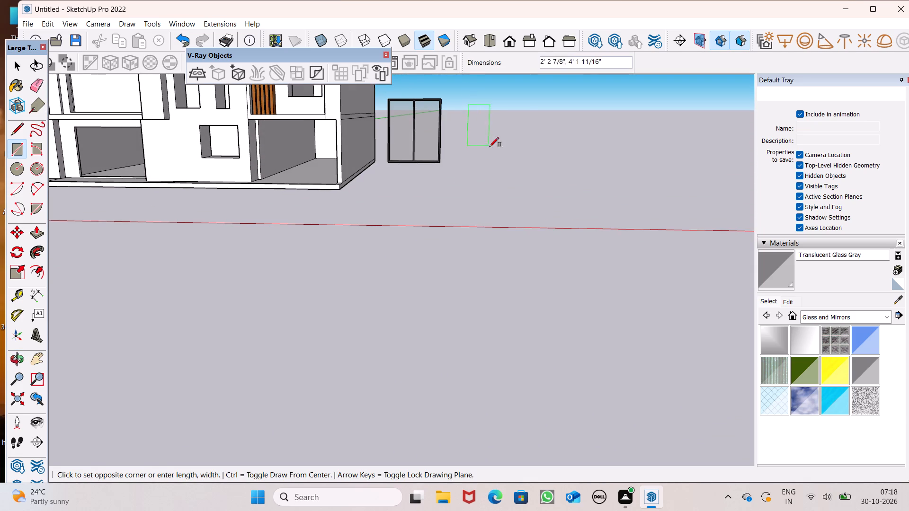
pyautogui.click(553, 164)
# Offset the new rectangle's outline slightly inward to form a narrow frame border.
pyautogui.scroll(-3, 478, 165)
pyautogui.scroll(4, 597, 165)
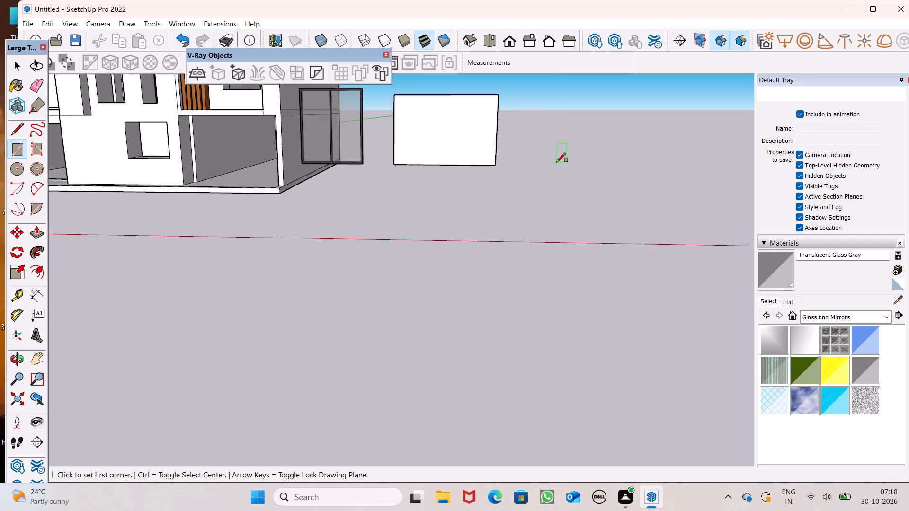
pyautogui.scroll(2, 556, 162)
pyautogui.scroll(-5, 378, 176)
pyautogui.scroll(10, 379, 146)
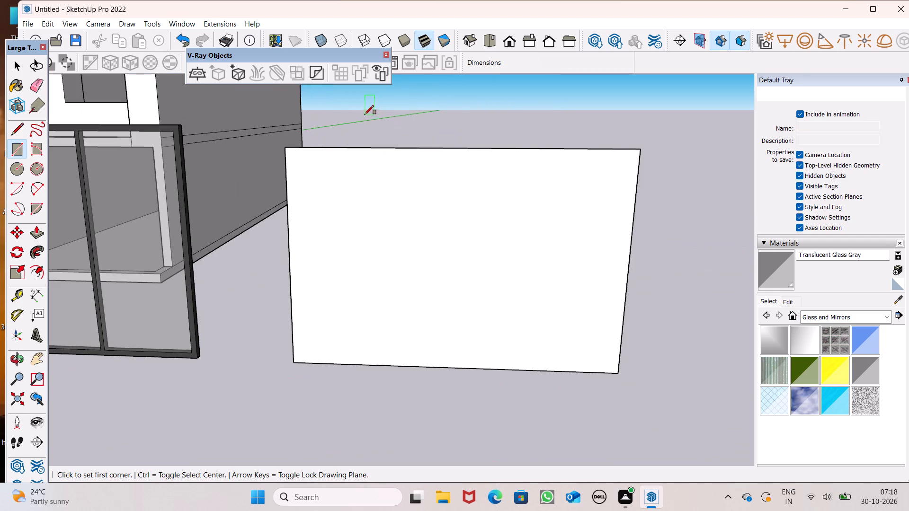
pyautogui.click(38, 270)
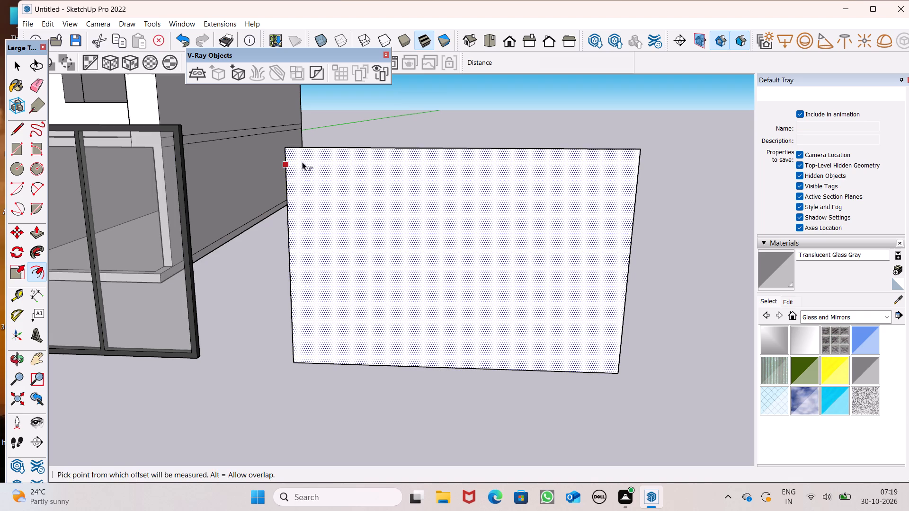
pyautogui.moveTo(327, 150); pyautogui.dragTo(327, 157)
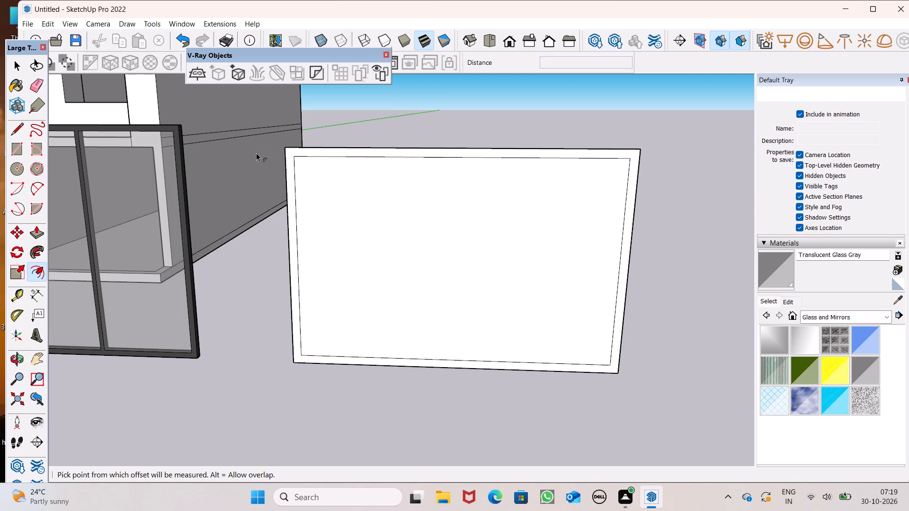
# Draw a vertical divider strip about 1 1/2" wide and 5' 5 7/8" tall between the inner frame's top and bottom edges.
pyautogui.click(18, 158)
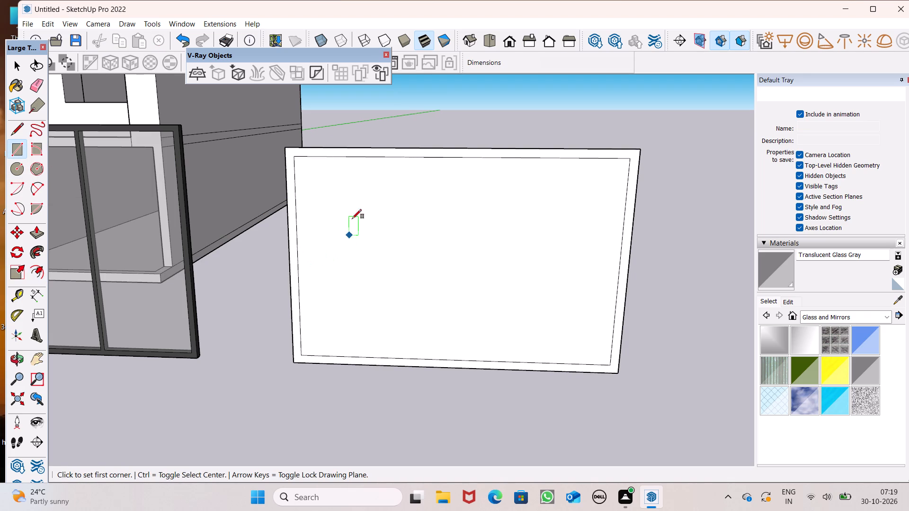
pyautogui.click(365, 158)
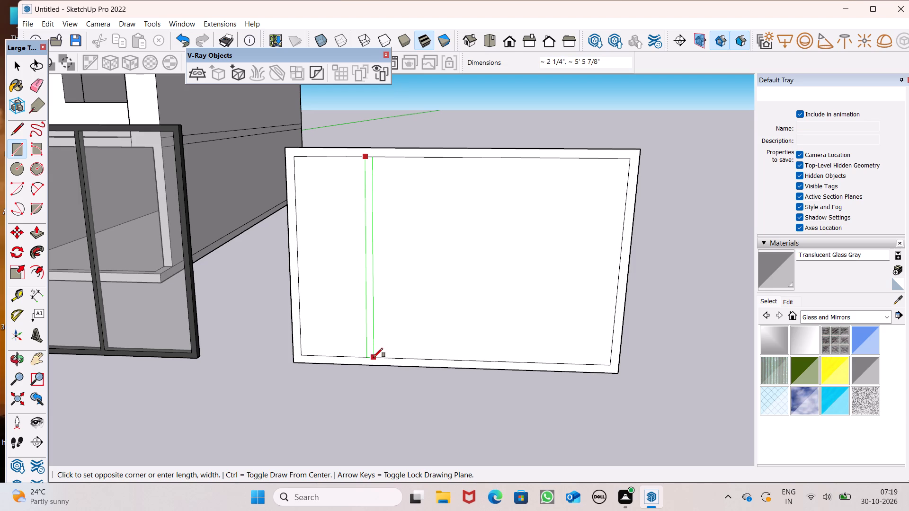
pyautogui.scroll(6, 371, 356)
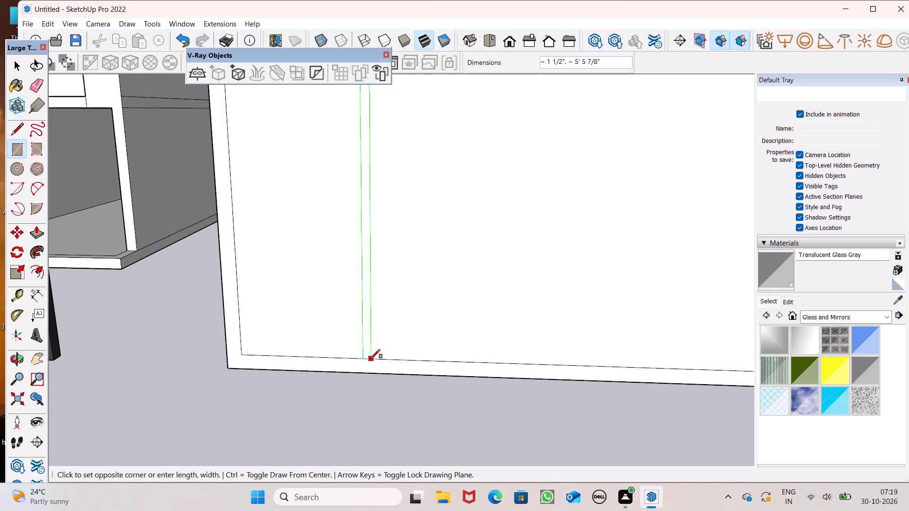
pyautogui.click(371, 359)
# Copy the vertical divider strip about 1' 9" along the inner frame's bottom edge, away from the house, as the second divider.
pyautogui.scroll(-7, 337, 340)
pyautogui.moveTo(403, 344); pyautogui.dragTo(391, 352, button='middle')
pyautogui.press('space')
pyautogui.scroll(5, 367, 342)
pyautogui.doubleClick(344, 348)
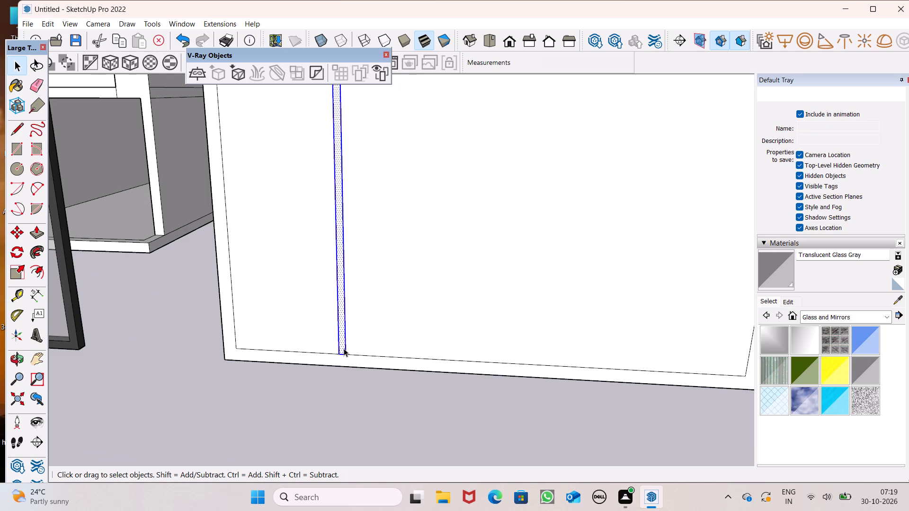
pyautogui.scroll(-6, 286, 328)
pyautogui.press('m')
pyautogui.press('Return')
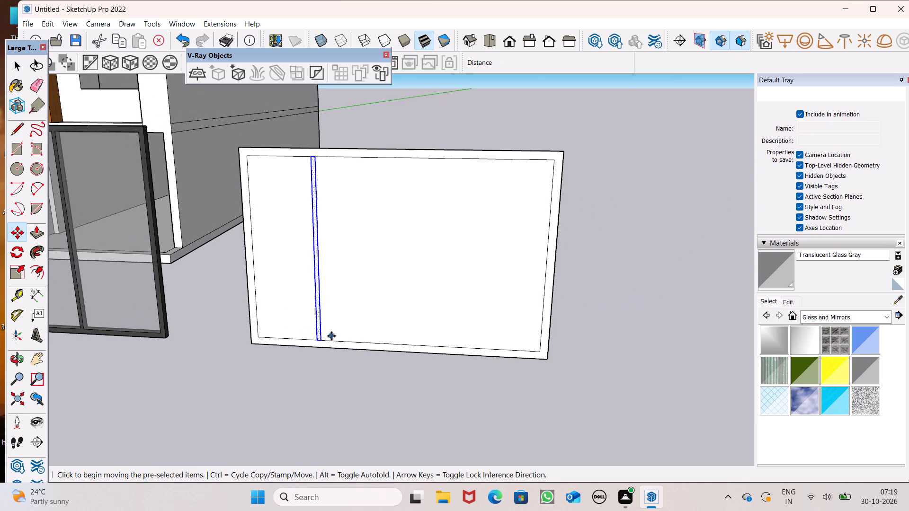
pyautogui.scroll(4, 329, 336)
pyautogui.moveTo(319, 343); pyautogui.dragTo(361, 352)
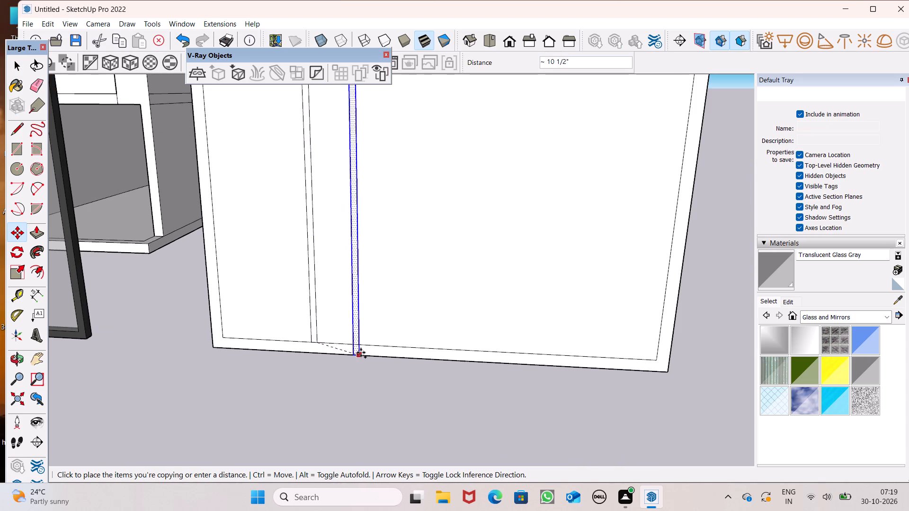
pyautogui.moveTo(361, 352); pyautogui.dragTo(405, 351)
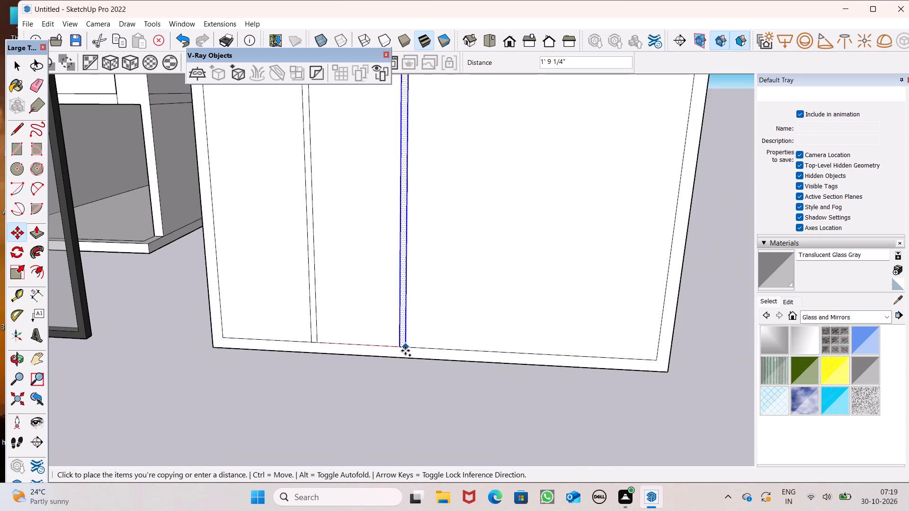
pyautogui.moveTo(405, 351); pyautogui.dragTo(409, 351)
pyautogui.scroll(-7, 356, 316)
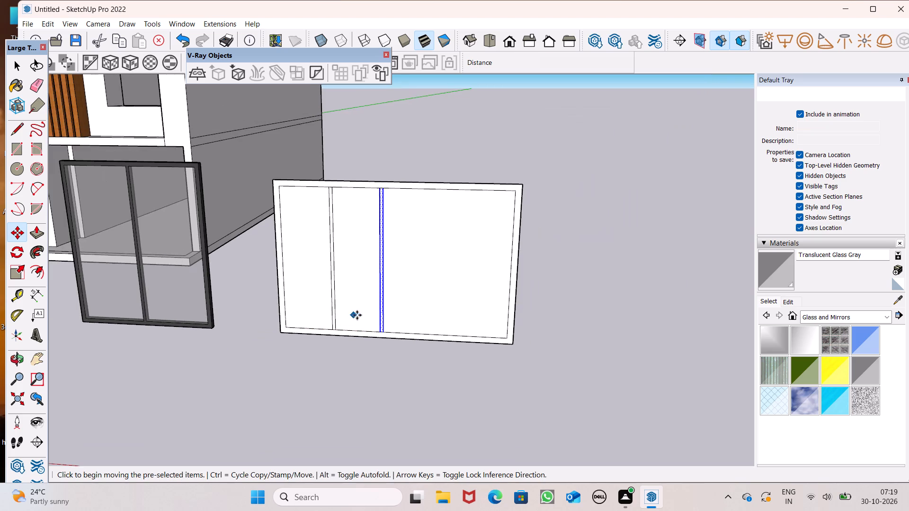
# Copy the second divider strip about 1' 10 1/2" further along the inner frame's bottom edge as the third divider.
pyautogui.moveTo(372, 315); pyautogui.dragTo(392, 311, button='middle')
pyautogui.scroll(4, 406, 313)
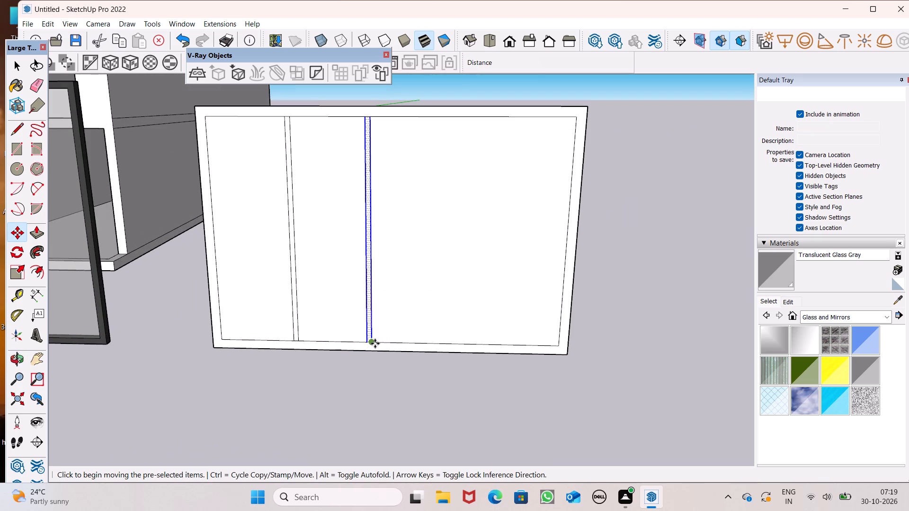
pyautogui.moveTo(375, 344); pyautogui.dragTo(445, 347)
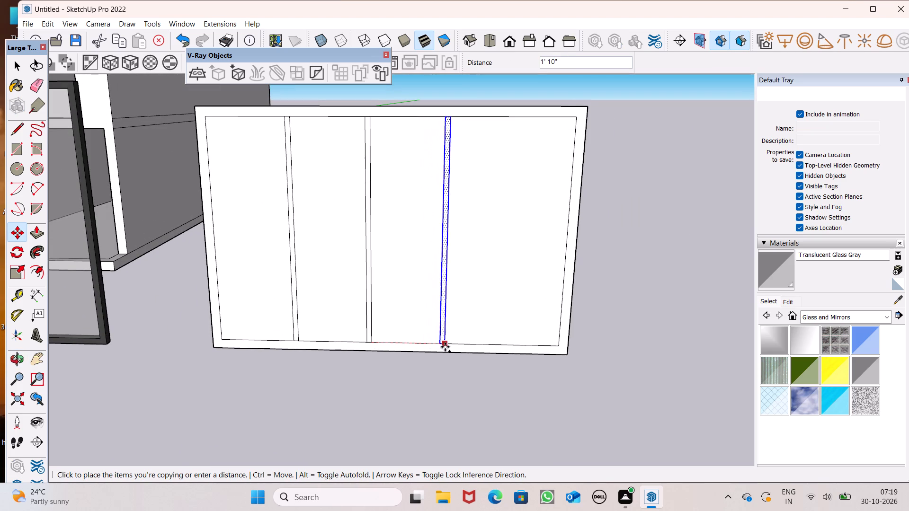
pyautogui.moveTo(445, 347); pyautogui.dragTo(447, 347)
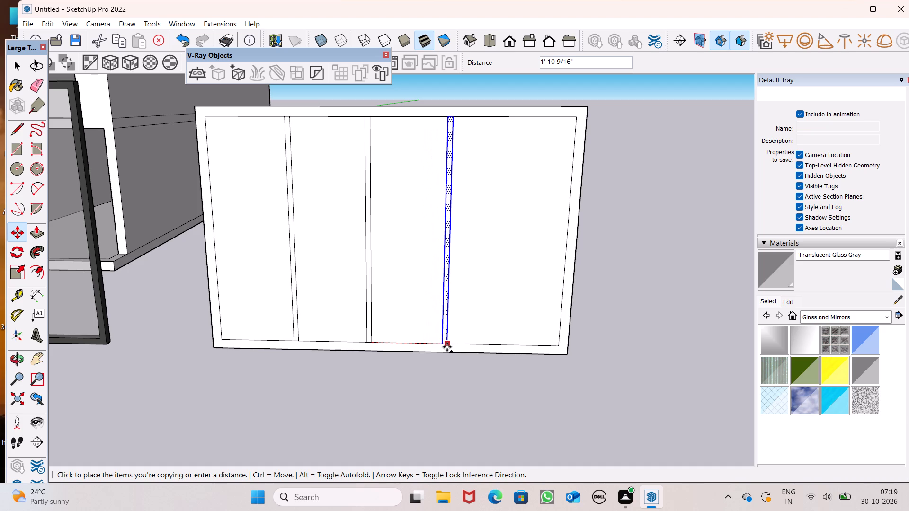
pyautogui.moveTo(447, 347); pyautogui.dragTo(446, 348)
pyautogui.scroll(-2, 406, 296)
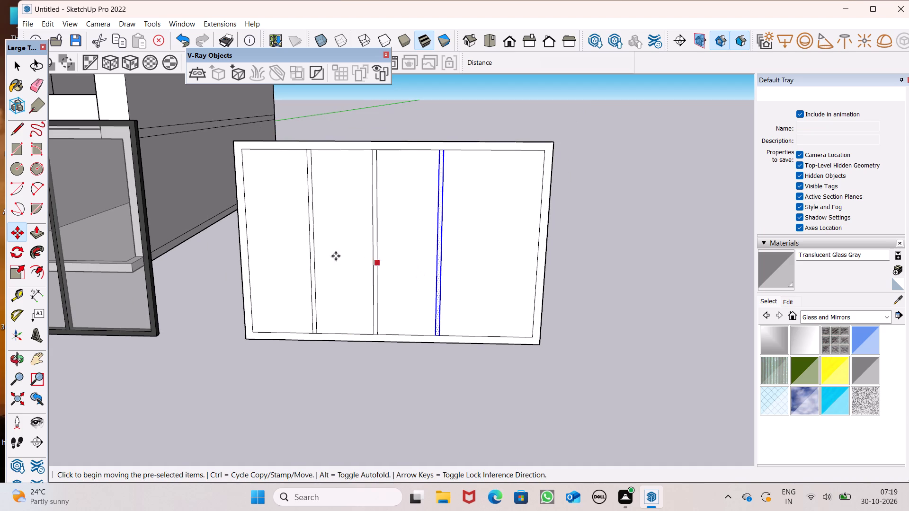
# Draw a vertical line between the inner frame's top and bottom edges, slightly inside the frame side farthest from the house.
pyautogui.click(19, 131)
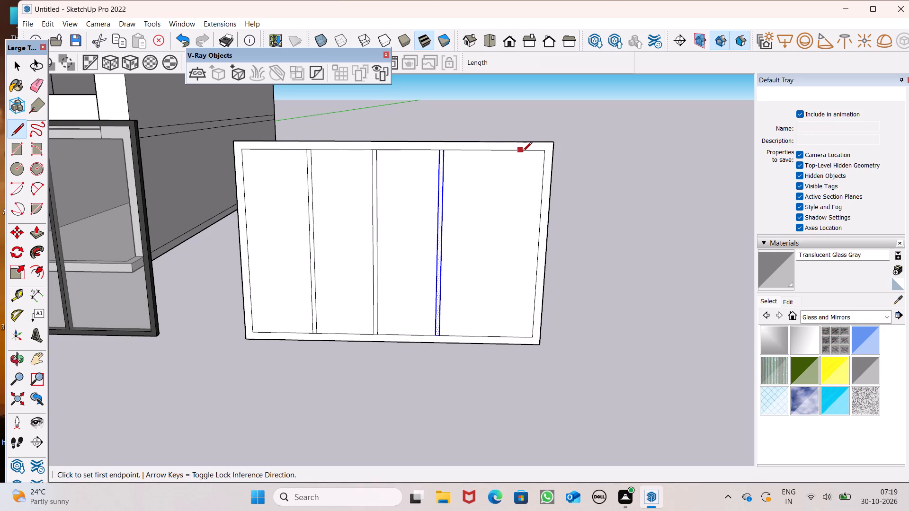
pyautogui.click(523, 152)
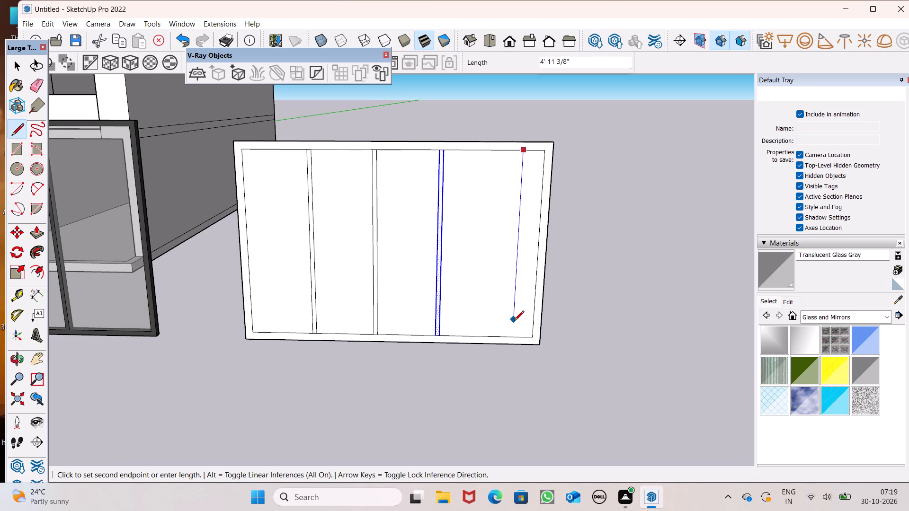
pyautogui.click(515, 335)
pyautogui.press('space')
pyautogui.click(578, 298)
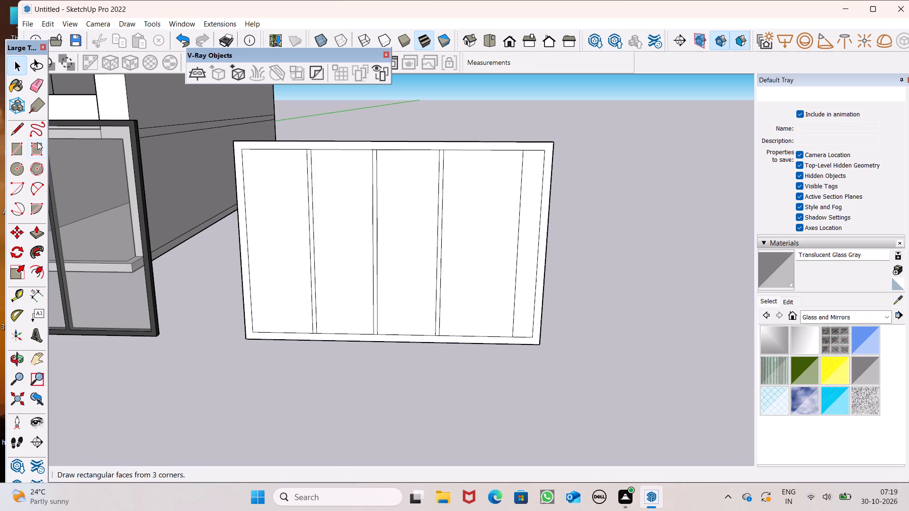
# Draw a parallel vertical line about 5' 11 3/8" long between the outer frame's top and bottom edges, just outside the new inner line.
pyautogui.click(11, 132)
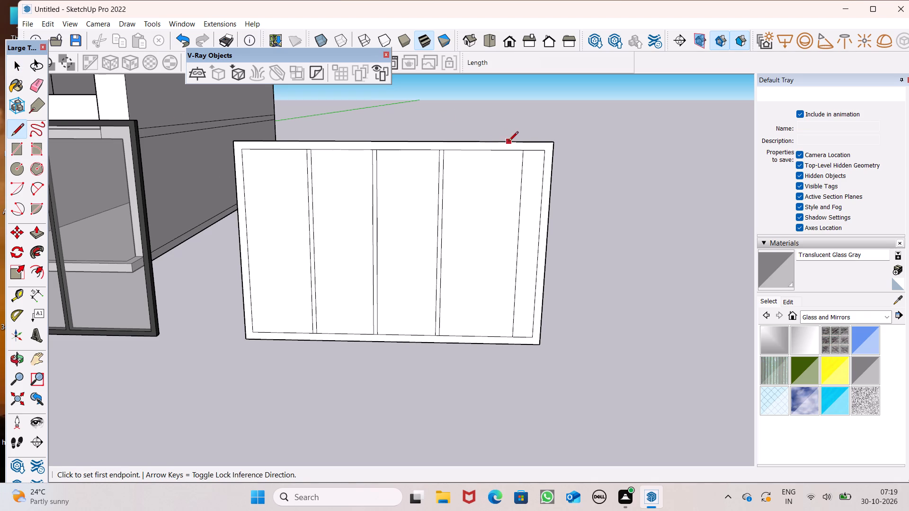
pyautogui.scroll(5, 539, 148)
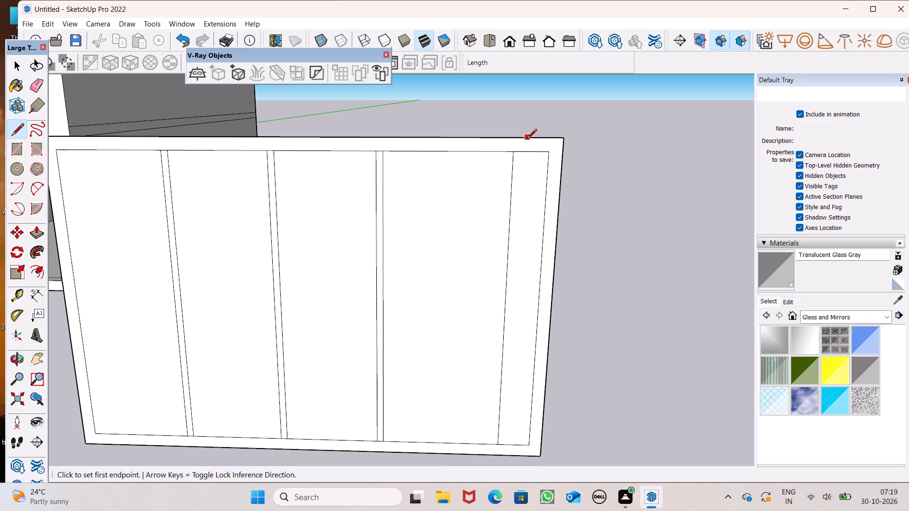
pyautogui.click(526, 139)
pyautogui.scroll(-6, 533, 172)
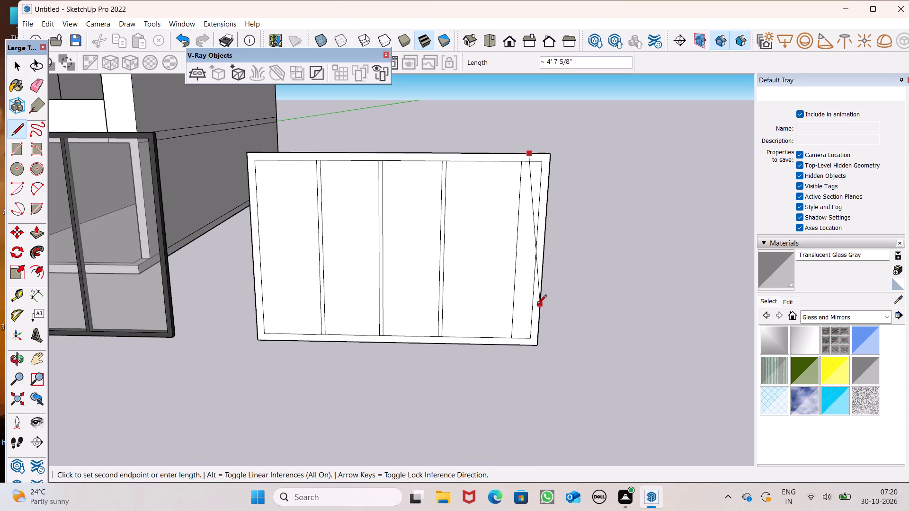
pyautogui.scroll(4, 521, 335)
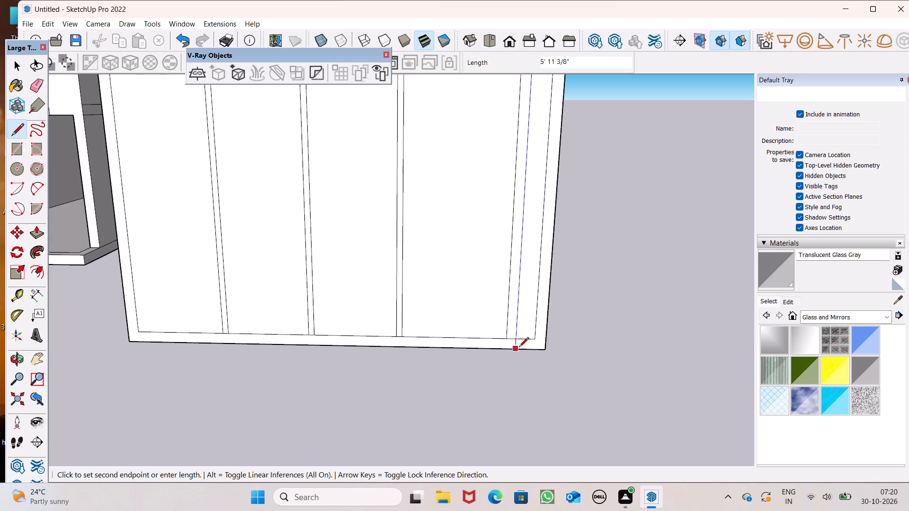
pyautogui.click(519, 348)
pyautogui.scroll(-6, 465, 329)
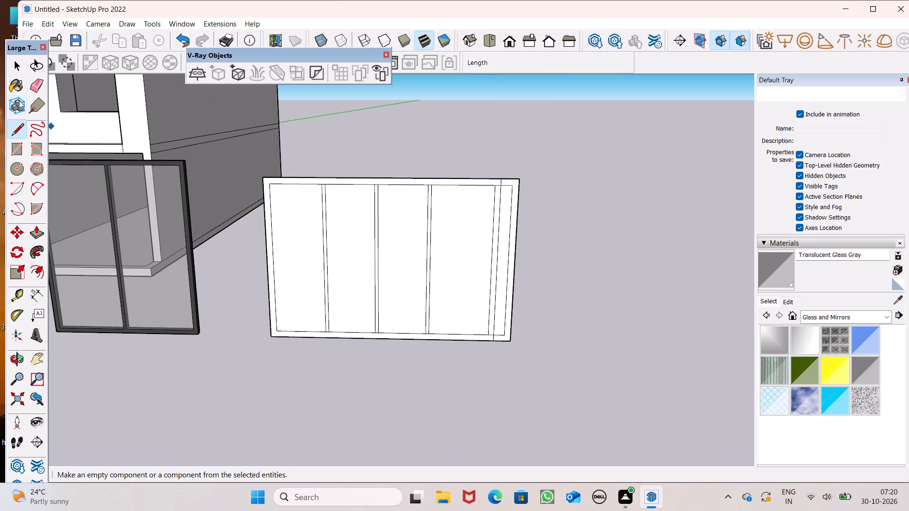
# Erase the old frame side and leftover edges beyond the new vertical lines, including the stub across the top corner.
pyautogui.click(34, 87)
pyautogui.moveTo(514, 166); pyautogui.dragTo(513, 184)
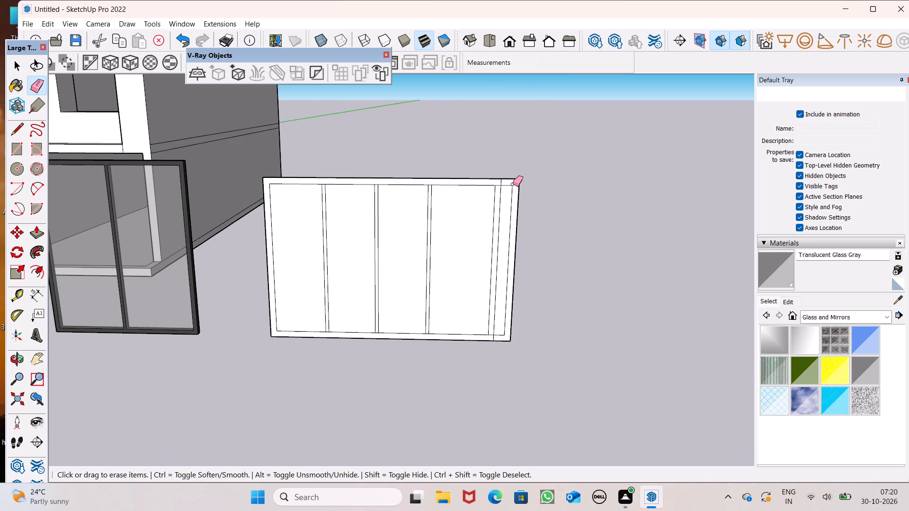
pyautogui.moveTo(513, 184); pyautogui.dragTo(517, 235)
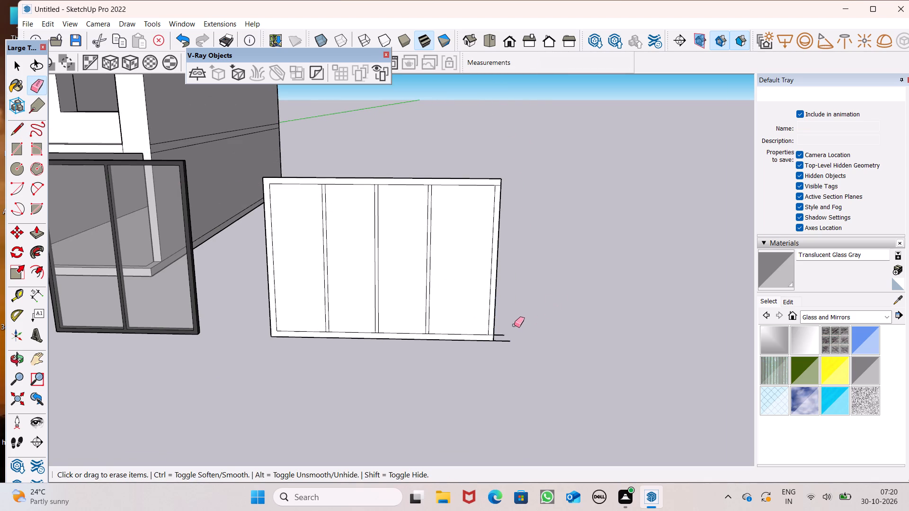
pyautogui.moveTo(514, 326); pyautogui.dragTo(500, 326)
pyautogui.scroll(6, 499, 210)
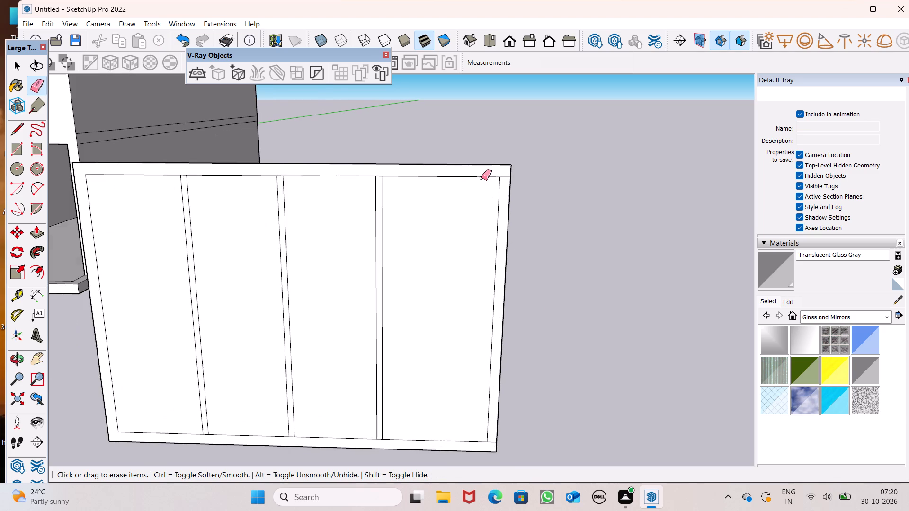
pyautogui.scroll(8, 485, 176)
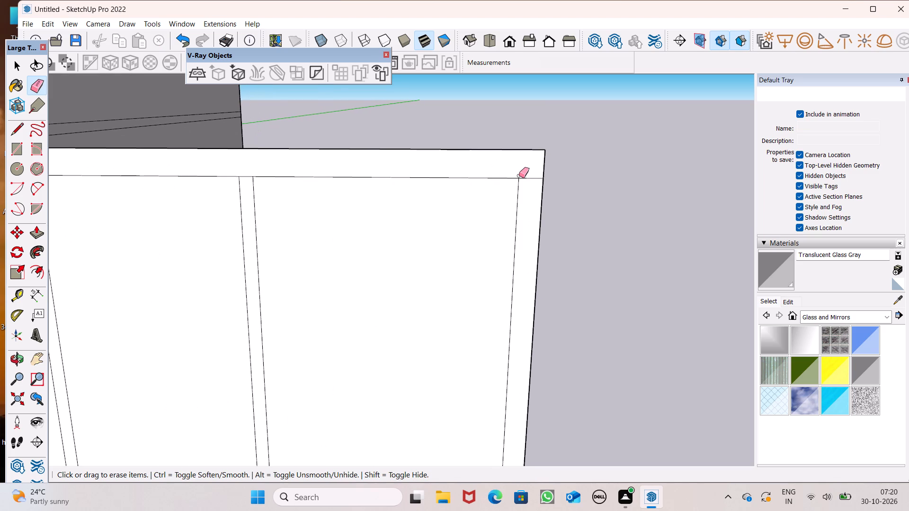
pyautogui.click(525, 178)
pyautogui.scroll(-12, 532, 169)
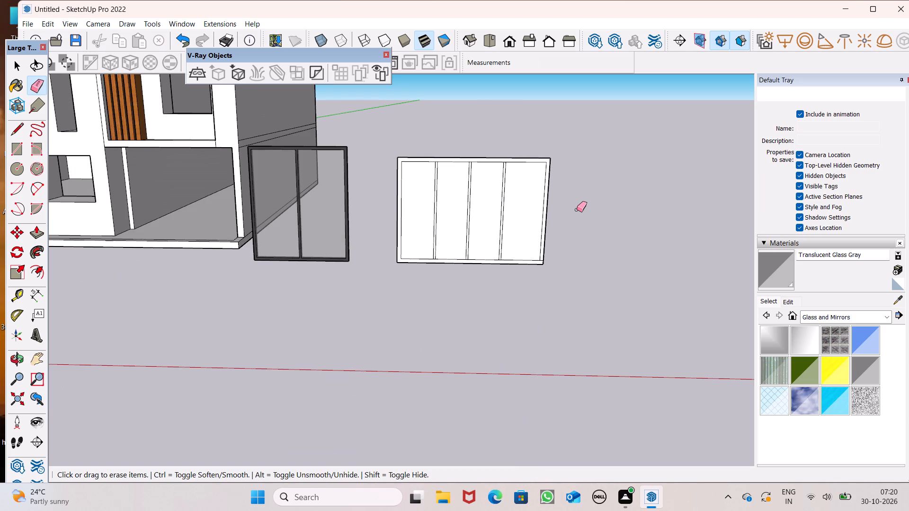
pyautogui.scroll(4, 576, 214)
pyautogui.press('space')
pyautogui.scroll(-4, 582, 220)
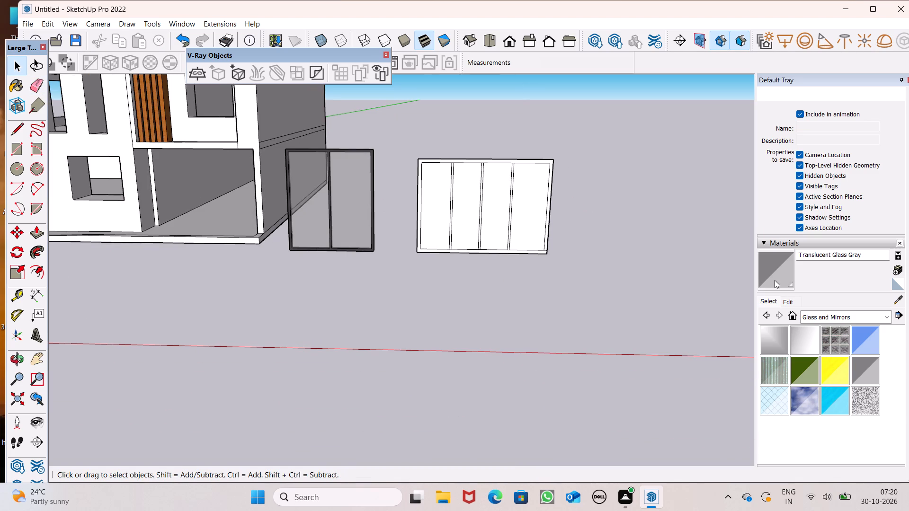
# Paint the four window panes between the dividers with Translucent Glass Gray.
pyautogui.click(775, 280)
pyautogui.scroll(3, 588, 215)
pyautogui.click(785, 263)
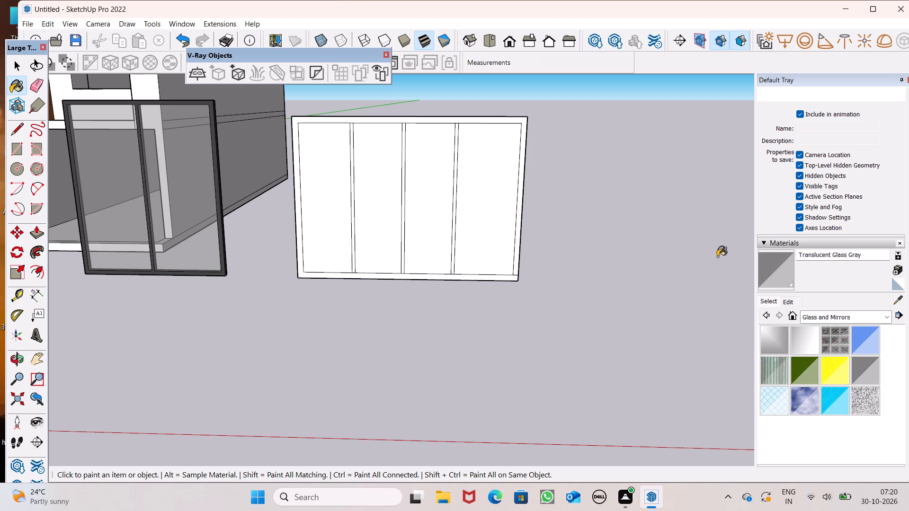
pyautogui.moveTo(506, 230); pyautogui.dragTo(511, 232)
pyautogui.click(431, 228)
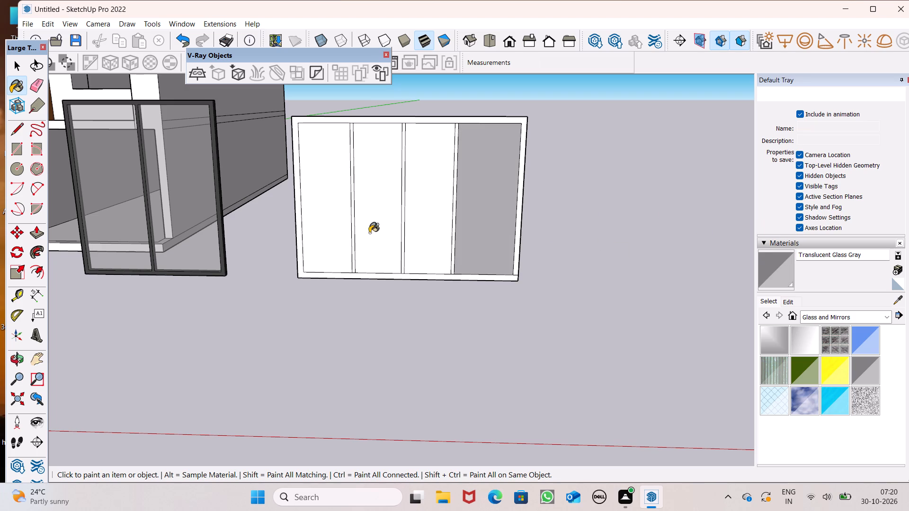
pyautogui.click(369, 233)
pyautogui.click(336, 229)
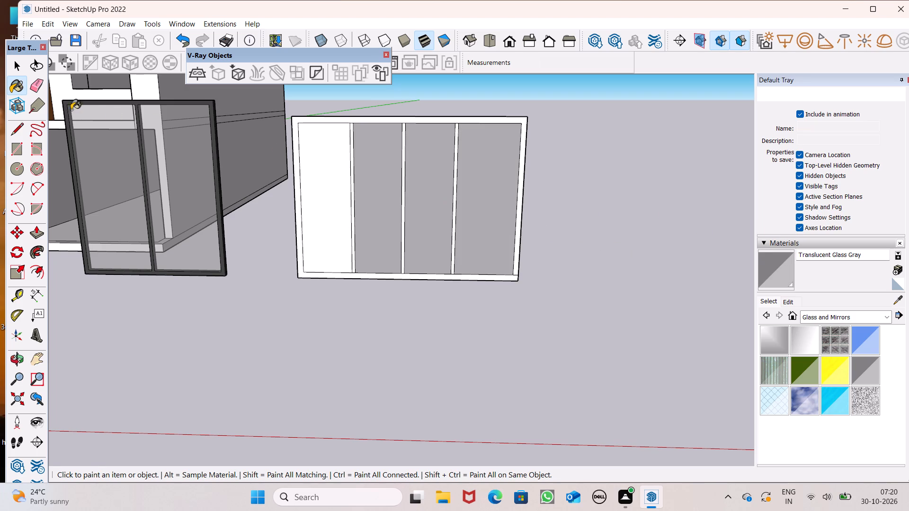
# Erase the short edges where the three dividers meet the bottom frame and the stub across the frame's bottom corner.
pyautogui.click(36, 89)
pyautogui.scroll(7, 322, 230)
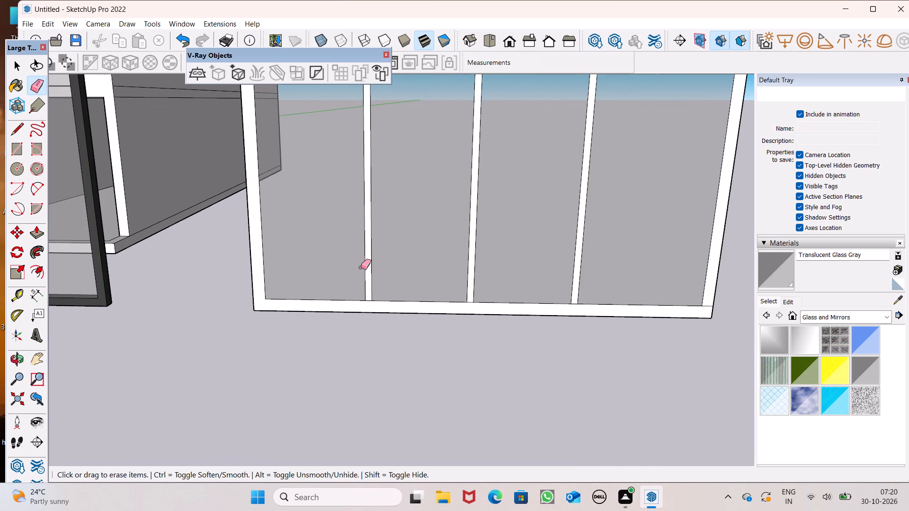
pyautogui.scroll(11, 417, 304)
pyautogui.click(360, 290)
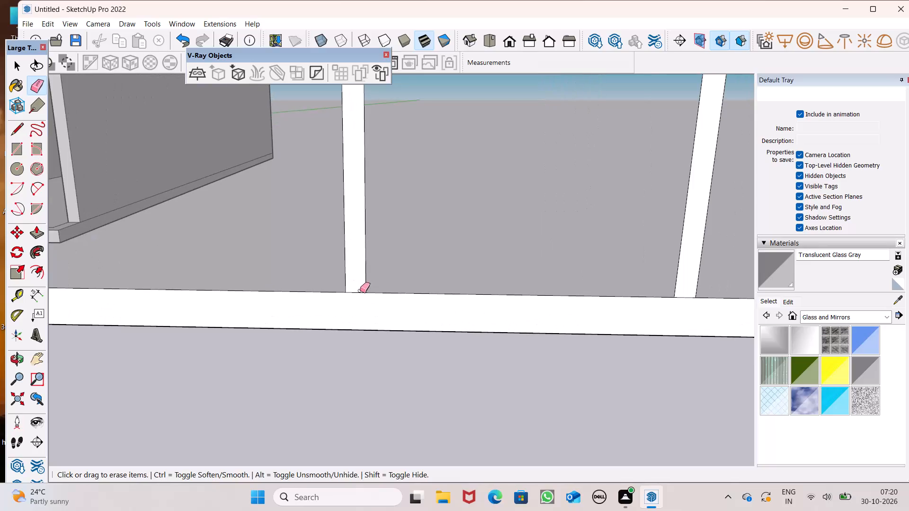
pyautogui.click(357, 290)
pyautogui.scroll(-5, 330, 288)
pyautogui.scroll(6, 462, 287)
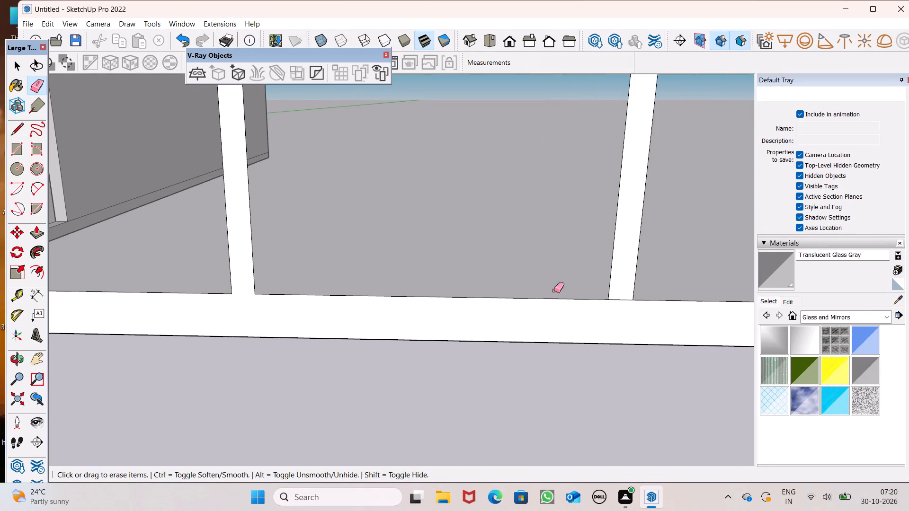
pyautogui.click(624, 299)
pyautogui.scroll(-6, 455, 298)
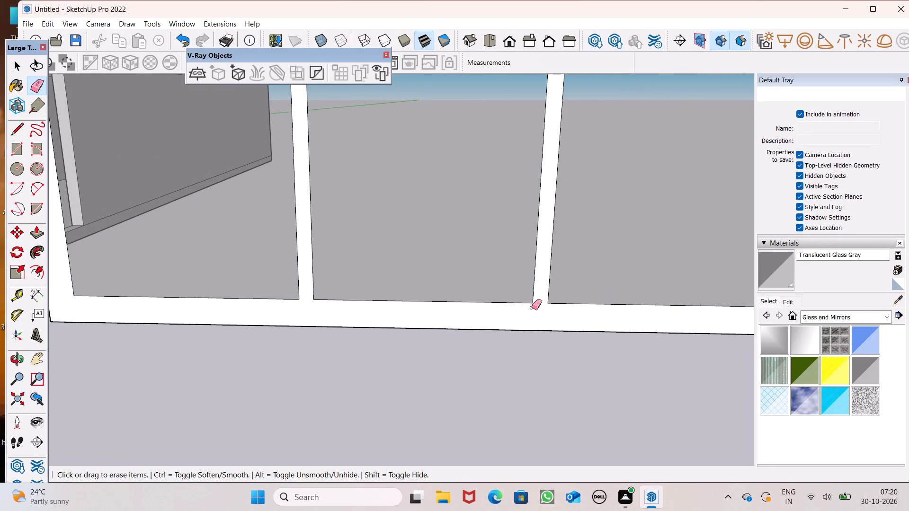
pyautogui.scroll(-6, 326, 340)
pyautogui.scroll(16, 411, 333)
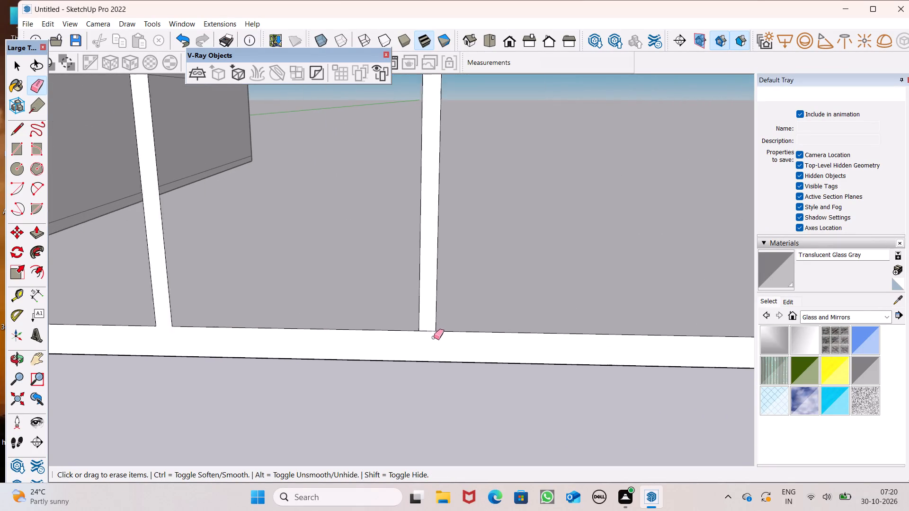
pyautogui.scroll(2, 434, 337)
pyautogui.moveTo(422, 323); pyautogui.dragTo(420, 340)
pyautogui.scroll(-7, 389, 311)
pyautogui.scroll(3, 555, 333)
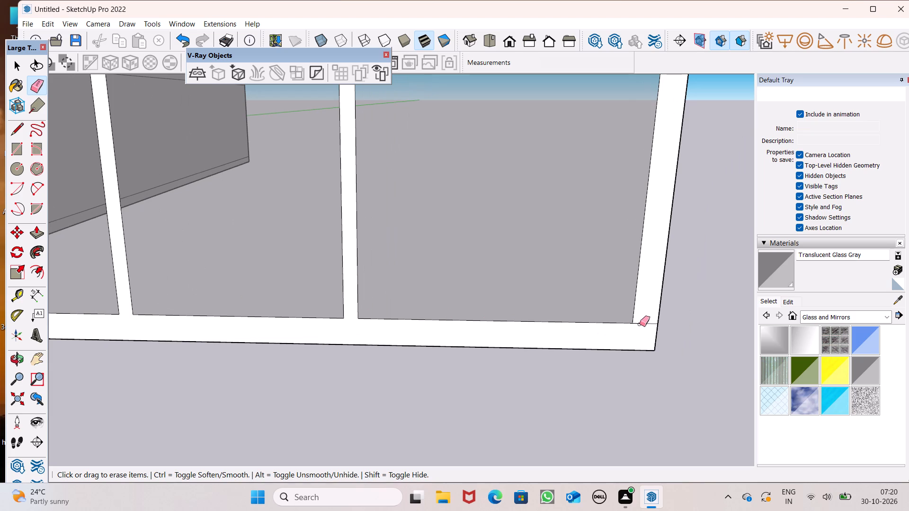
pyautogui.click(646, 325)
pyautogui.click(650, 321)
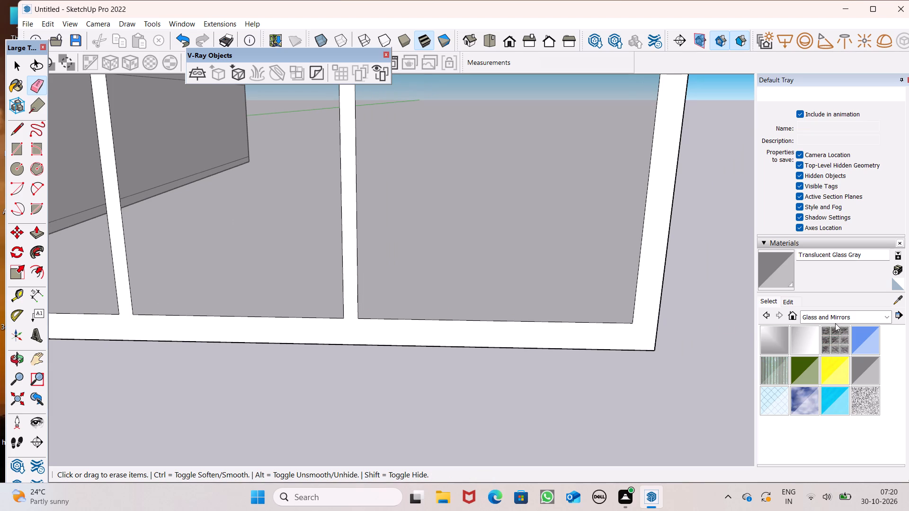
# Paint the white frame of the four-pane window with Color M07 from the Colors collection.
pyautogui.click(844, 318)
pyautogui.click(844, 359)
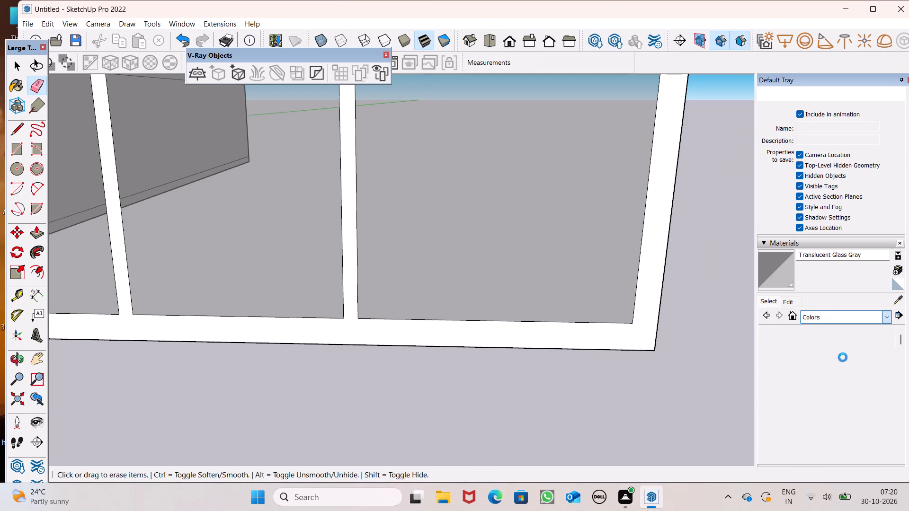
pyautogui.scroll(-12, 826, 390)
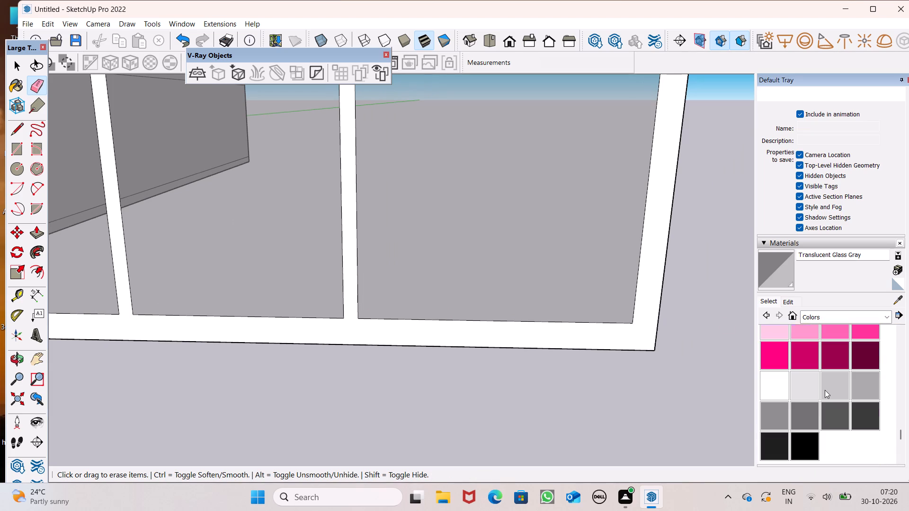
pyautogui.click(864, 417)
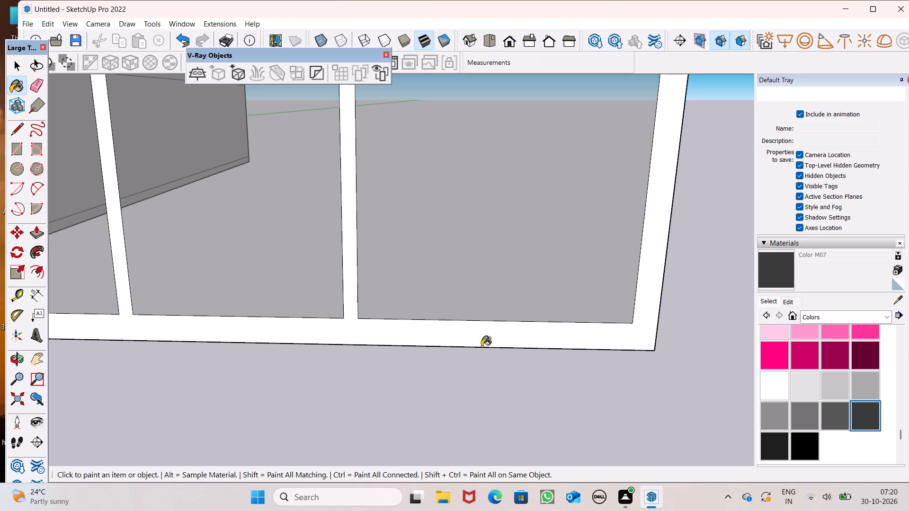
pyautogui.click(462, 337)
pyautogui.scroll(-5, 491, 318)
pyautogui.moveTo(543, 328); pyautogui.dragTo(23, 362, button='middle')
pyautogui.click(257, 400)
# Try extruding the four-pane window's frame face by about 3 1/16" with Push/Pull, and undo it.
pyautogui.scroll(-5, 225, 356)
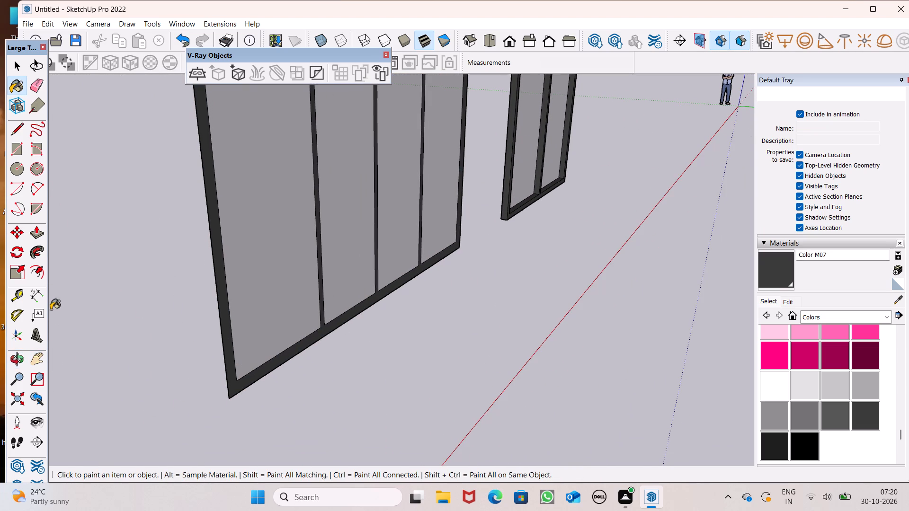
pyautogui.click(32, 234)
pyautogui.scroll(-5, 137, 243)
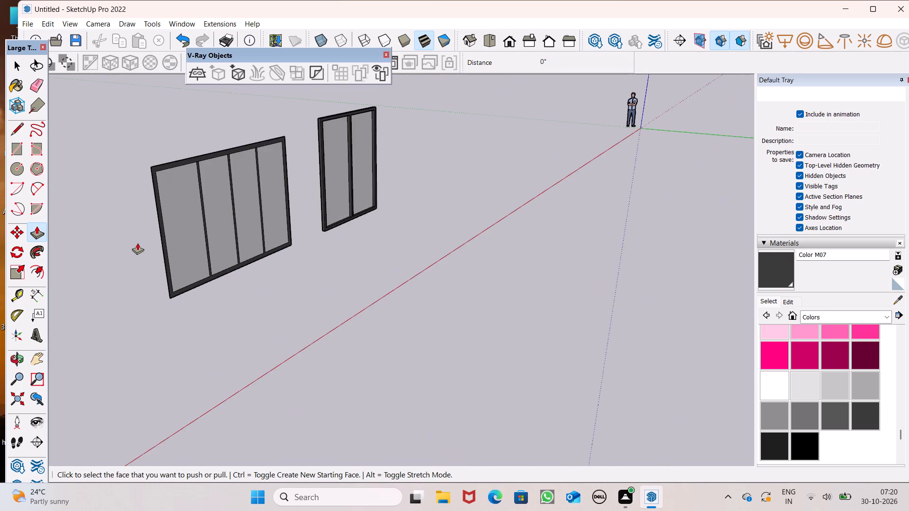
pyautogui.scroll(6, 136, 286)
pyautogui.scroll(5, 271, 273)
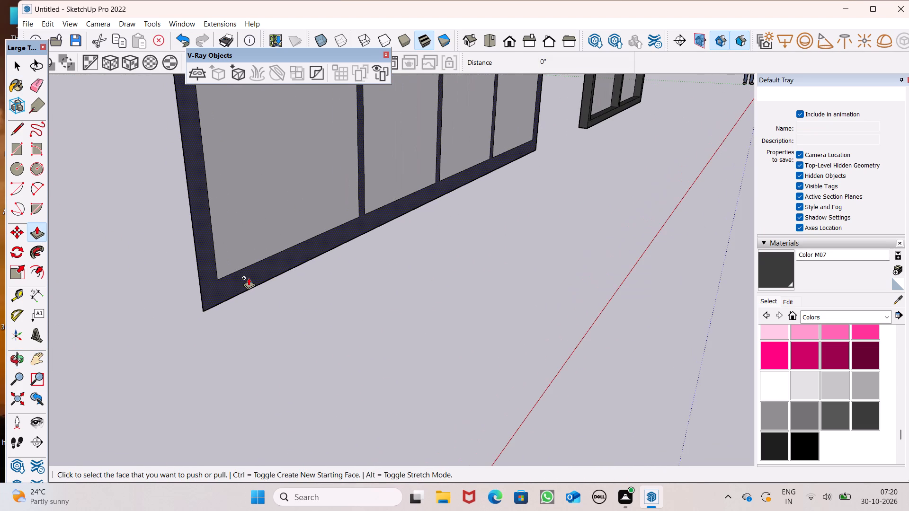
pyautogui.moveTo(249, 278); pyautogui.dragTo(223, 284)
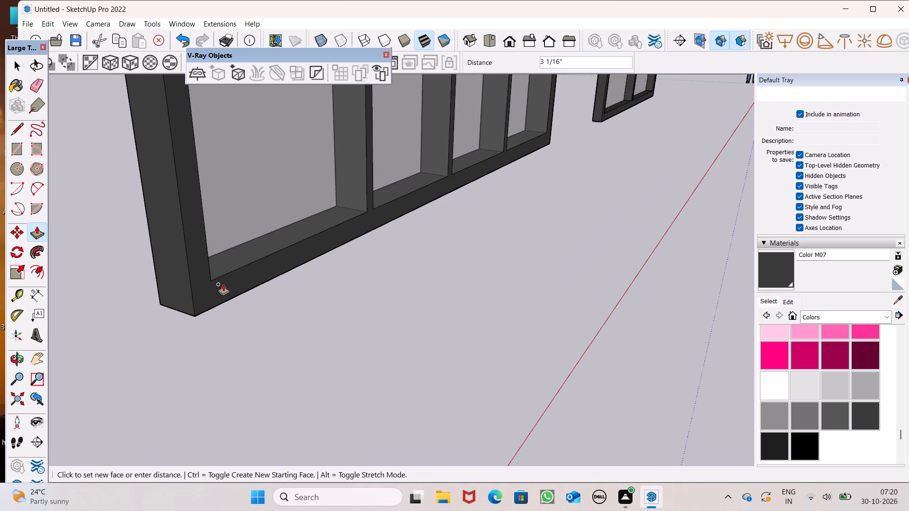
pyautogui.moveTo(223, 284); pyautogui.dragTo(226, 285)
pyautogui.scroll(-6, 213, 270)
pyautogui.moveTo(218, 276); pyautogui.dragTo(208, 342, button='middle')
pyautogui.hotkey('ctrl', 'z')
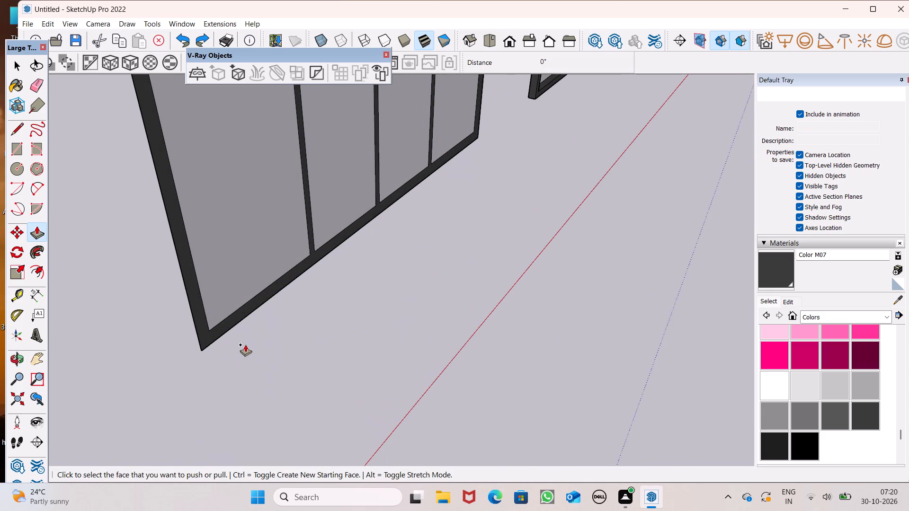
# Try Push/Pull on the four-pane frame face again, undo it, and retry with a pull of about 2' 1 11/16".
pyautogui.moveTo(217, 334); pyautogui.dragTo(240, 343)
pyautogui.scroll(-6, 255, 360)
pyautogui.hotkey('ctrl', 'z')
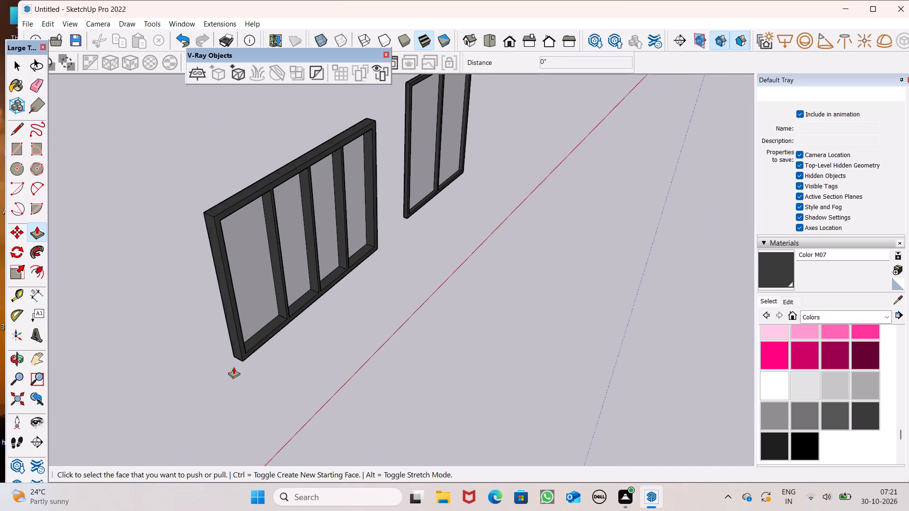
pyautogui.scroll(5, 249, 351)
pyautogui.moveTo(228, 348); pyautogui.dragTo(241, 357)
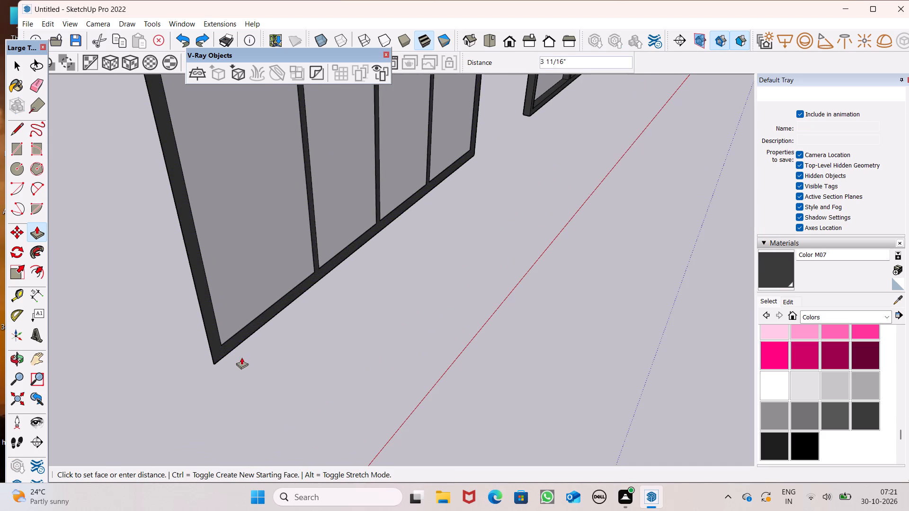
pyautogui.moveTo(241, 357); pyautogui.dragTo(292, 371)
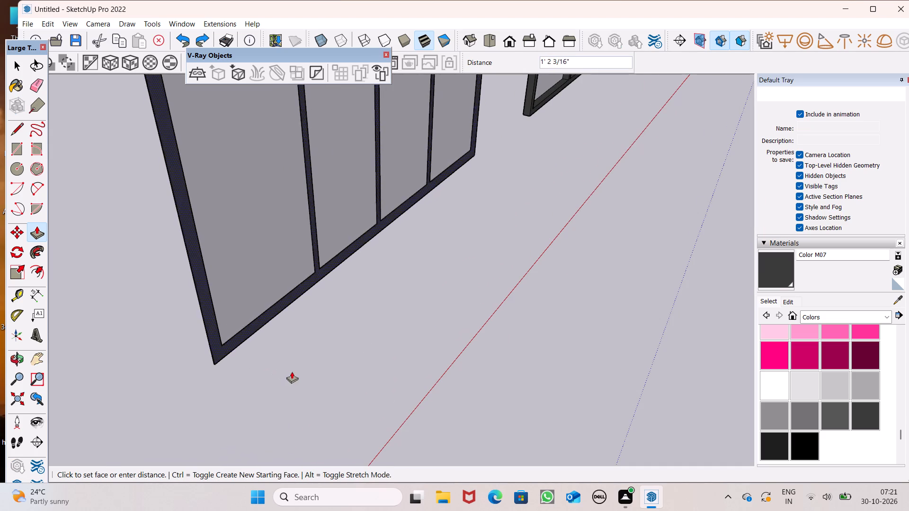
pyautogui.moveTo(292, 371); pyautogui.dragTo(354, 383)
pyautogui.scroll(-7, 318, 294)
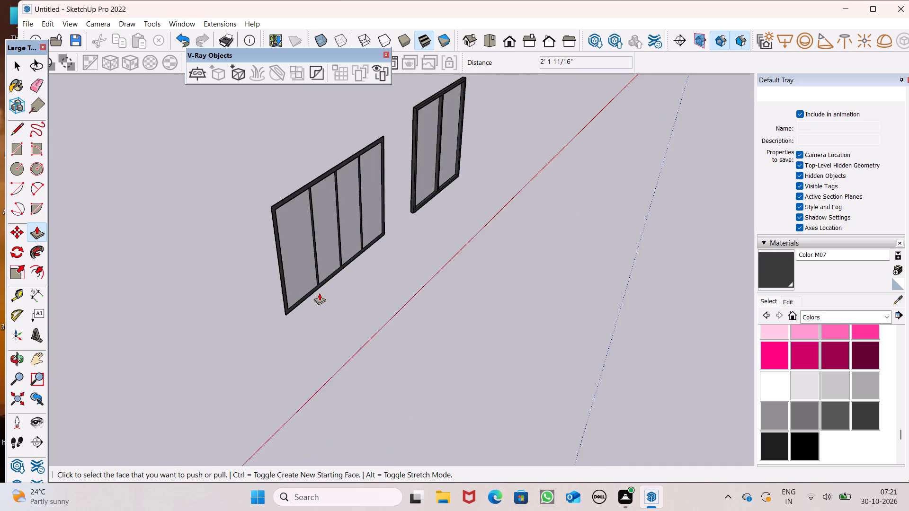
# Extrude the four-pane window's frame face outward from the glass by about 5 1/4" with Push/Pull.
pyautogui.moveTo(321, 293); pyautogui.dragTo(344, 268, button='middle')
pyautogui.scroll(8, 321, 293)
pyautogui.moveTo(240, 344); pyautogui.dragTo(258, 356)
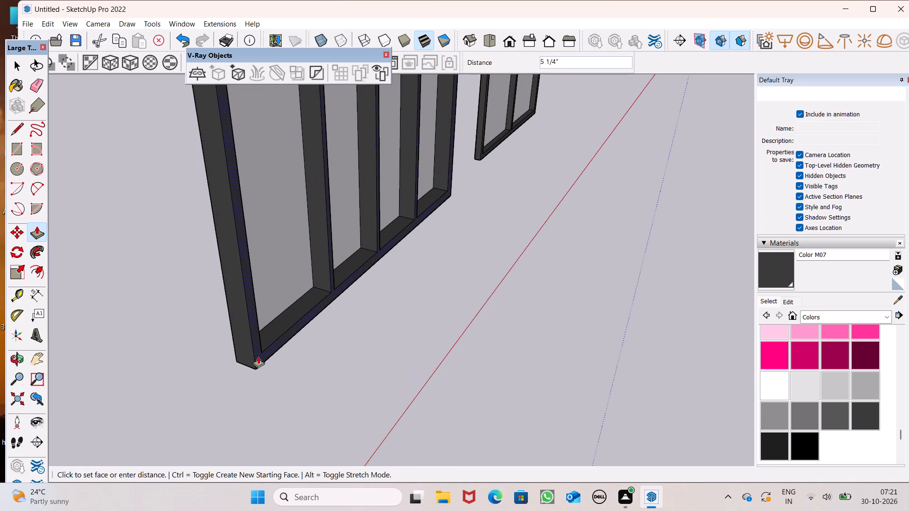
pyautogui.moveTo(258, 356); pyautogui.dragTo(258, 357)
# Select all connected geometry of the four-pane window and make it a group.
pyautogui.scroll(-6, 216, 336)
pyautogui.moveTo(224, 327); pyautogui.dragTo(642, 277, button='middle')
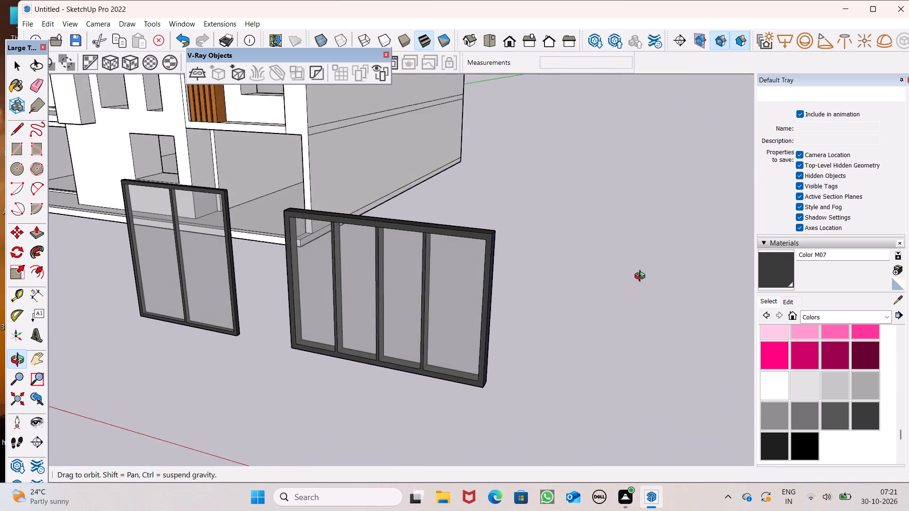
pyautogui.moveTo(642, 277); pyautogui.dragTo(668, 269, button='middle')
pyautogui.press('space')
pyautogui.scroll(-4, 485, 242)
pyautogui.tripleClick(419, 275)
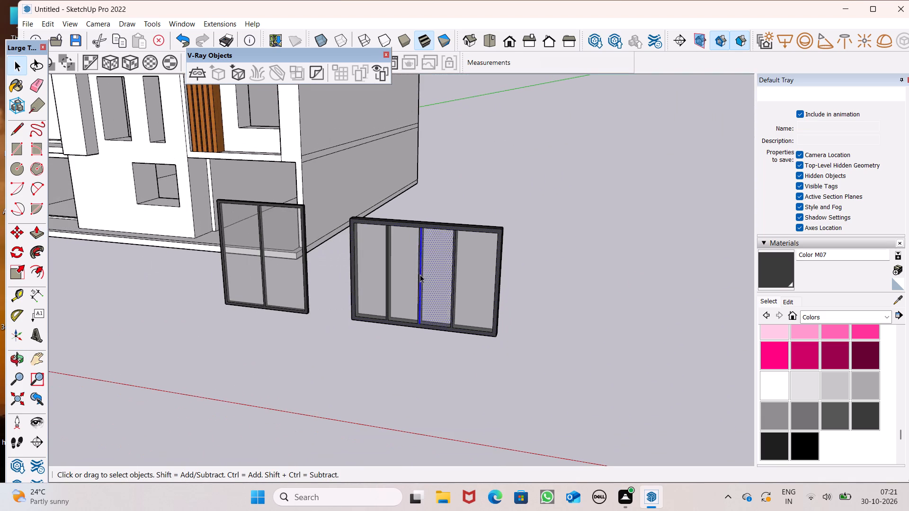
pyautogui.doubleClick(420, 274)
pyautogui.rightClick(420, 274)
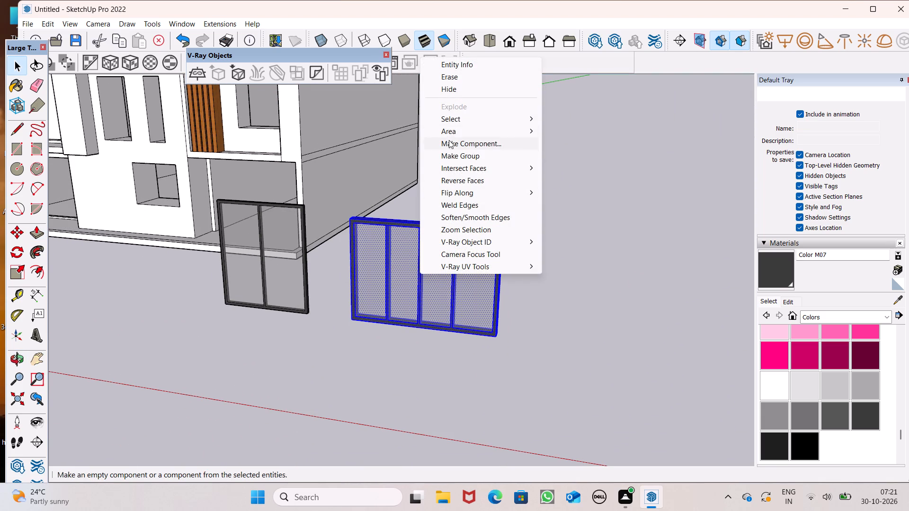
pyautogui.click(449, 158)
pyautogui.click(531, 218)
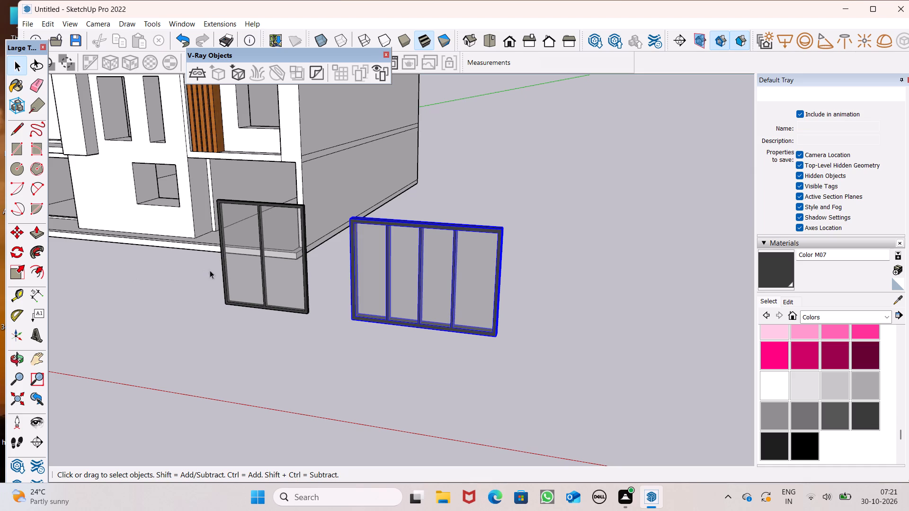
# Examine the two-pane window's grouping and view both windows against the house's wall openings from several angles.
pyautogui.click(271, 259)
pyautogui.scroll(-2, 326, 278)
pyautogui.moveTo(337, 294); pyautogui.dragTo(441, 314, button='middle')
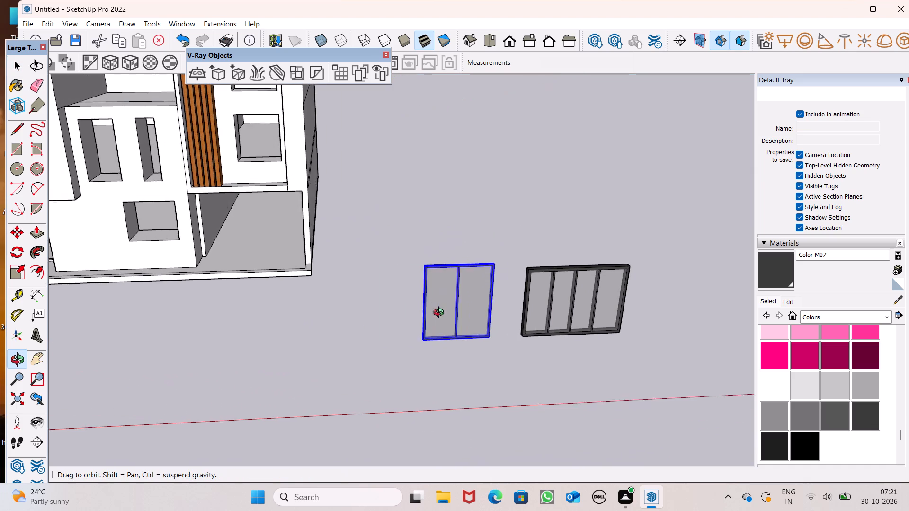
pyautogui.moveTo(441, 314); pyautogui.dragTo(445, 313, button='middle')
pyautogui.click(488, 363)
pyautogui.moveTo(480, 332); pyautogui.dragTo(687, 357, button='middle')
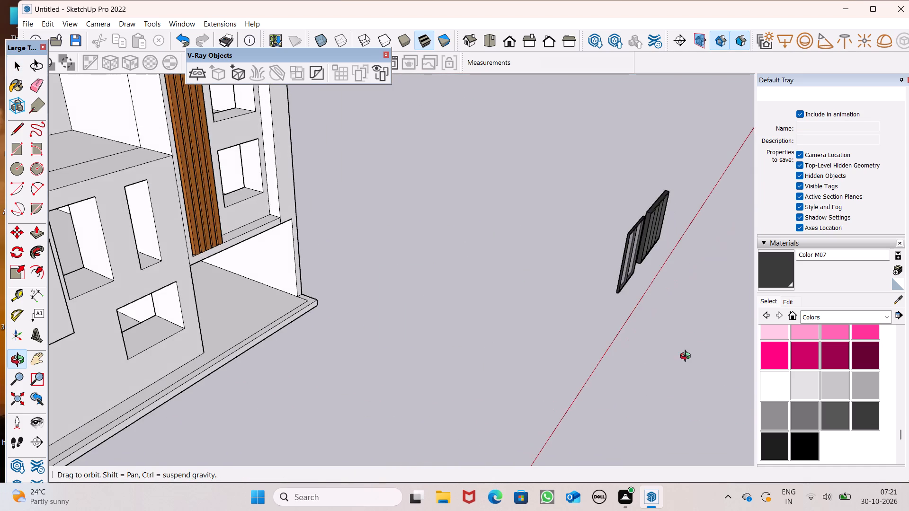
pyautogui.moveTo(687, 357); pyautogui.dragTo(463, 329, button='middle')
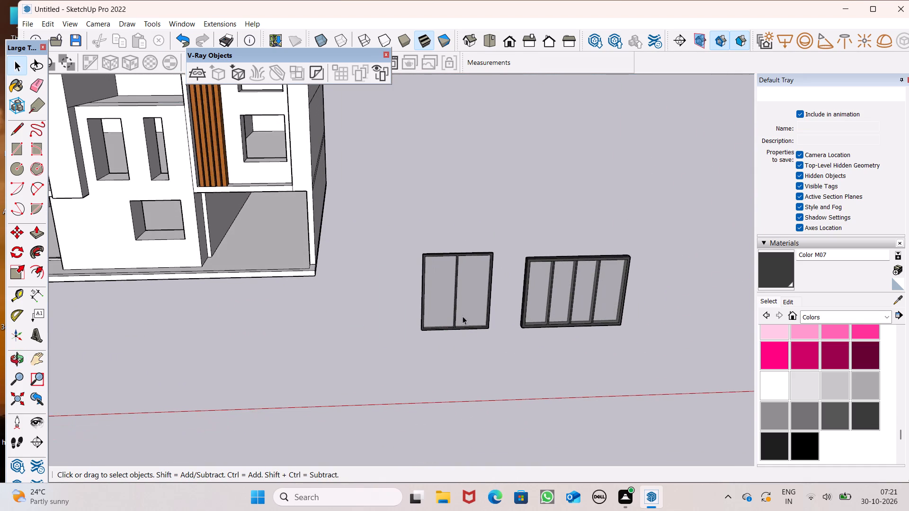
pyautogui.scroll(-3, 450, 298)
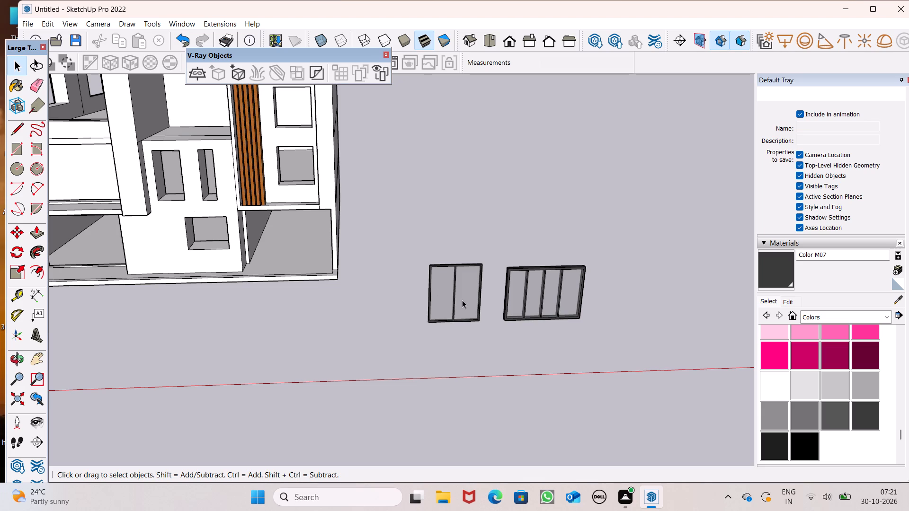
pyautogui.scroll(-2, 462, 300)
pyautogui.moveTo(479, 314); pyautogui.dragTo(442, 297, button='middle')
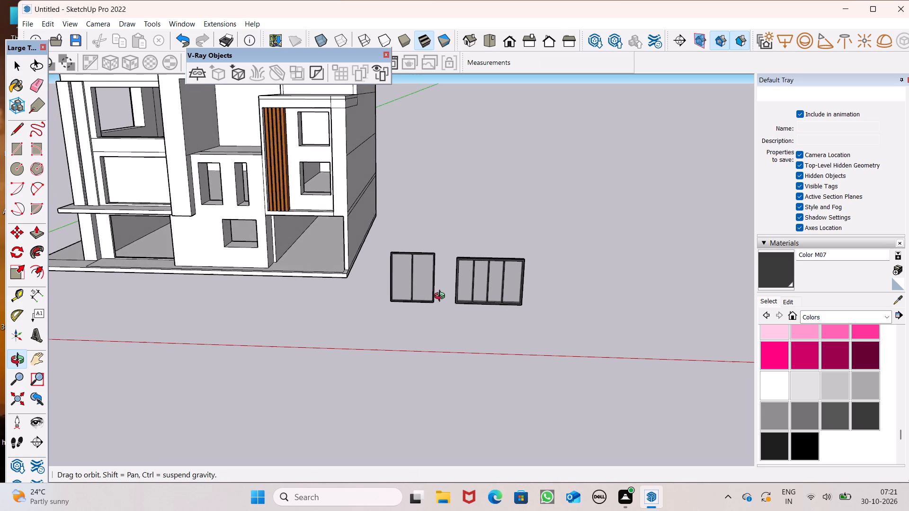
pyautogui.moveTo(442, 297); pyautogui.dragTo(442, 297, button='middle')
pyautogui.scroll(3, 442, 297)
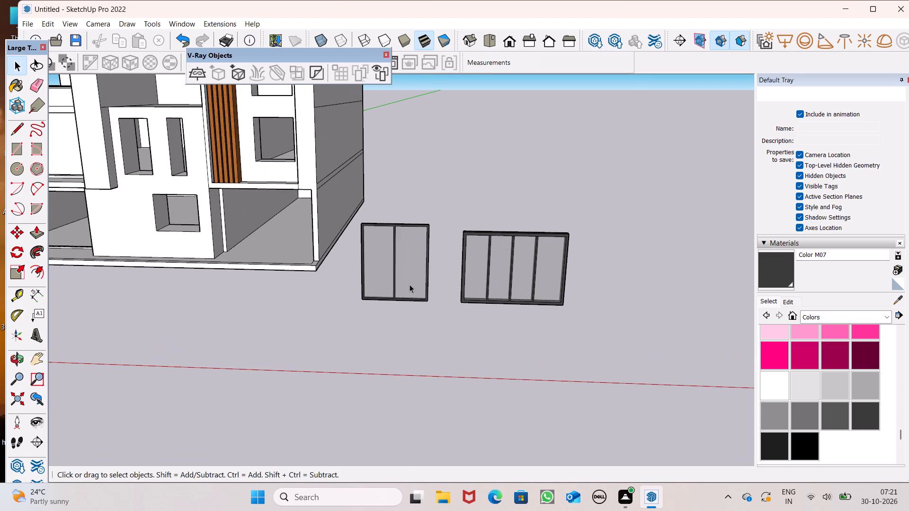
# Scale the two-pane window along the green axis to thicken its frame depth.
pyautogui.click(410, 284)
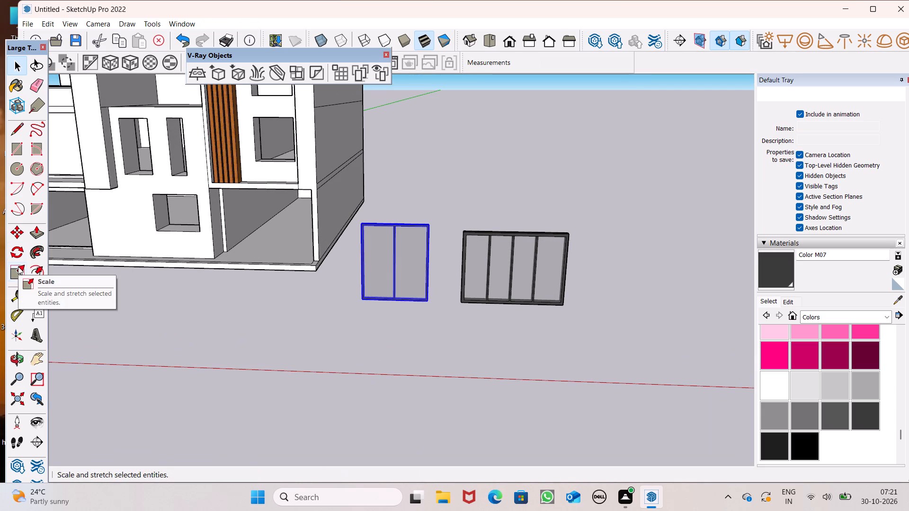
pyautogui.click(18, 266)
pyautogui.moveTo(226, 305); pyautogui.dragTo(425, 348, button='middle')
pyautogui.scroll(7, 585, 287)
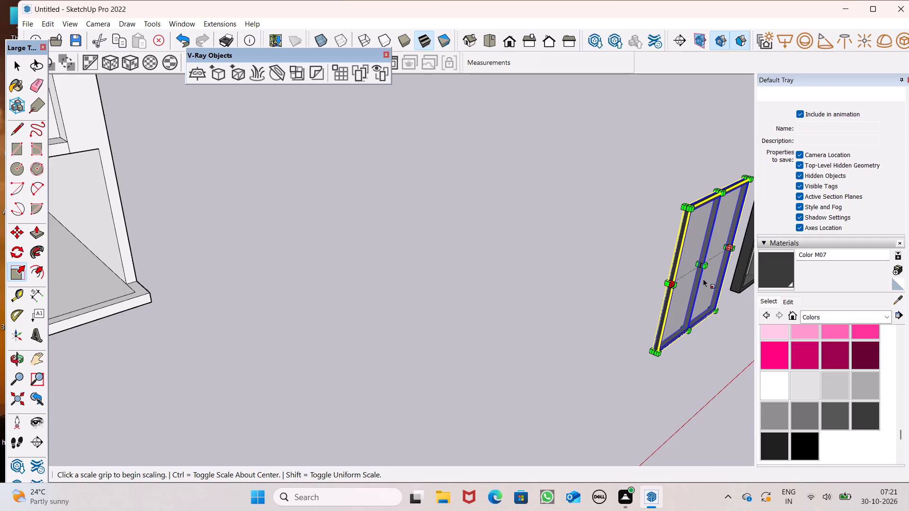
pyautogui.scroll(6, 709, 276)
pyautogui.moveTo(691, 259); pyautogui.dragTo(671, 258)
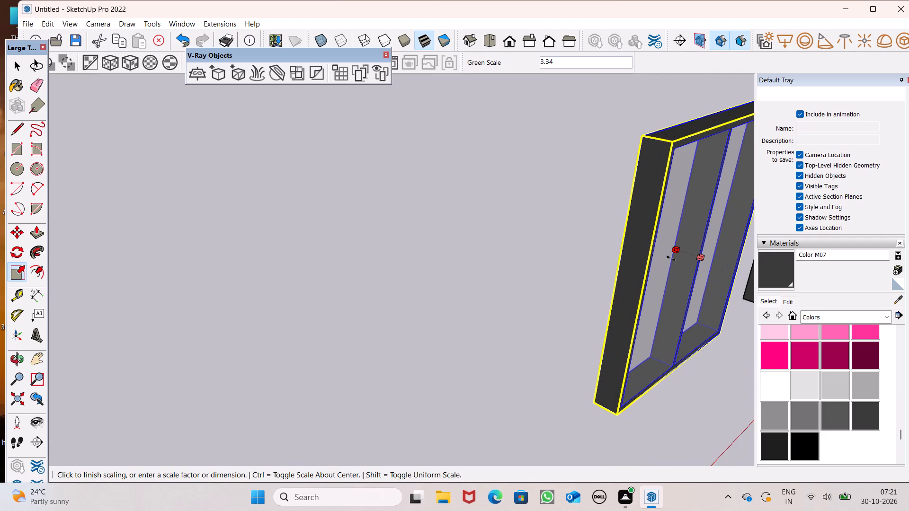
pyautogui.moveTo(671, 258); pyautogui.dragTo(681, 266)
pyautogui.scroll(-6, 494, 250)
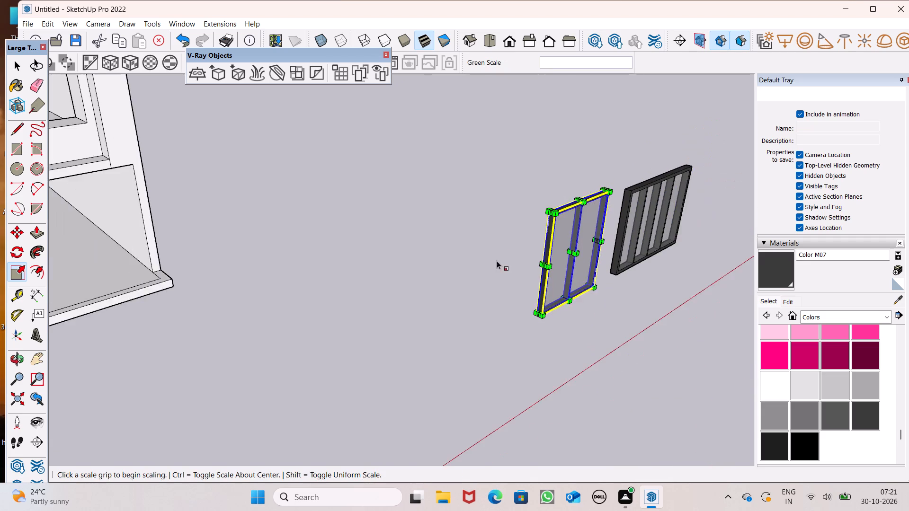
pyautogui.moveTo(485, 267); pyautogui.dragTo(329, 255, button='middle')
pyautogui.press('space')
pyautogui.click(329, 255)
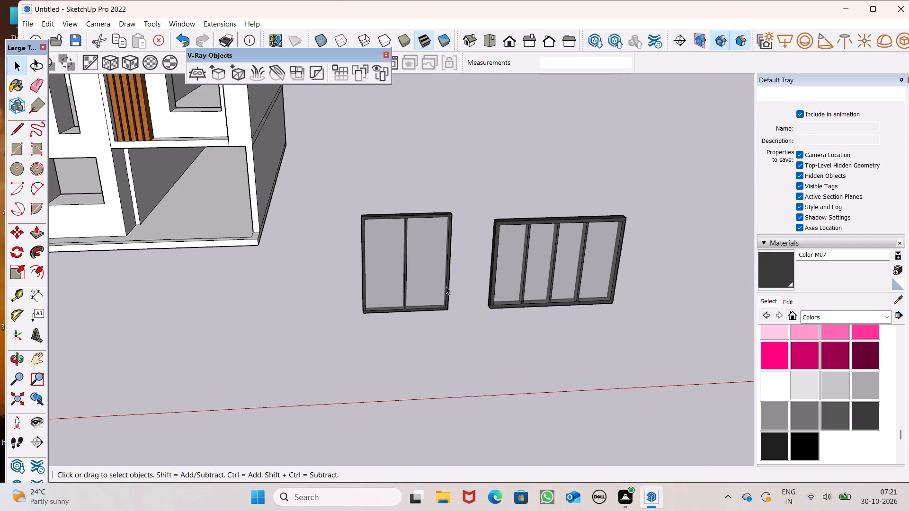
# Move the two-pane window about 42' 4" onto the ground-floor window opening in the house's front wall.
pyautogui.click(446, 286)
pyautogui.press('m')
pyautogui.press('Return')
pyautogui.scroll(-5, 506, 337)
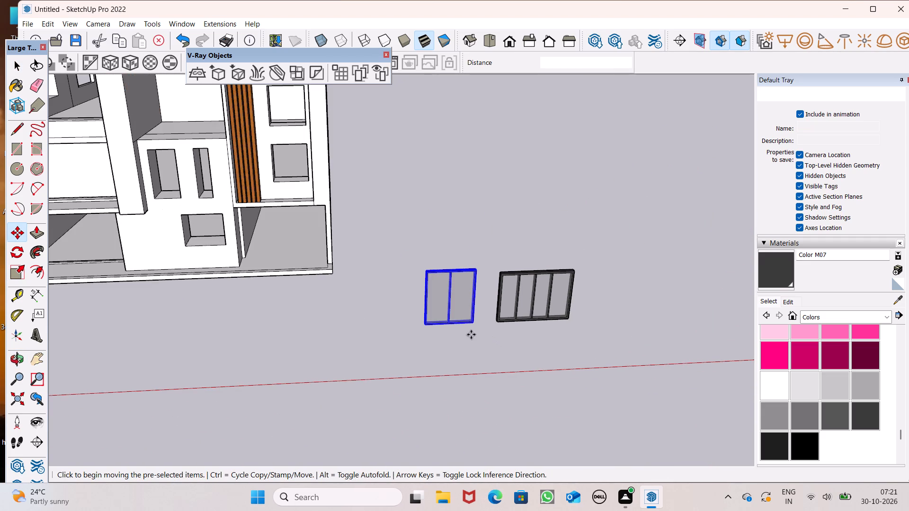
pyautogui.moveTo(476, 323); pyautogui.dragTo(364, 256)
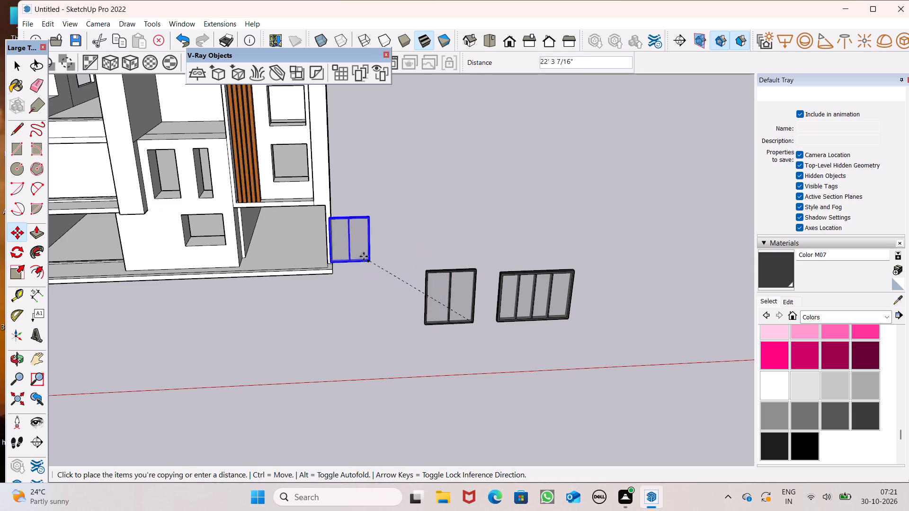
pyautogui.moveTo(364, 256); pyautogui.dragTo(181, 204)
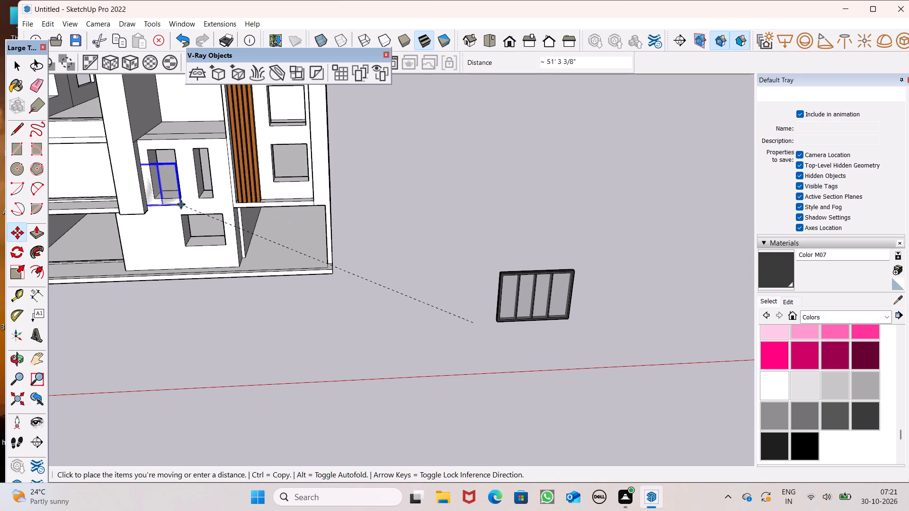
pyautogui.moveTo(181, 204); pyautogui.dragTo(183, 196)
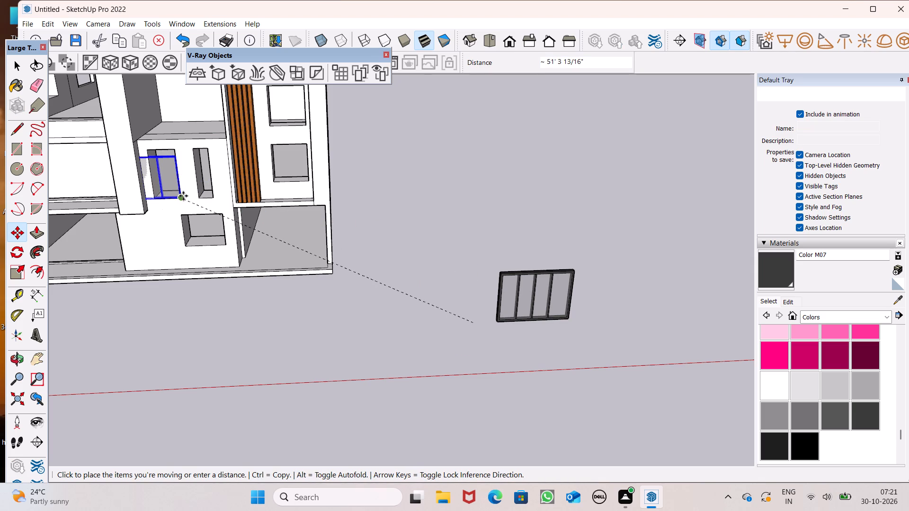
pyautogui.moveTo(183, 196); pyautogui.dragTo(223, 244)
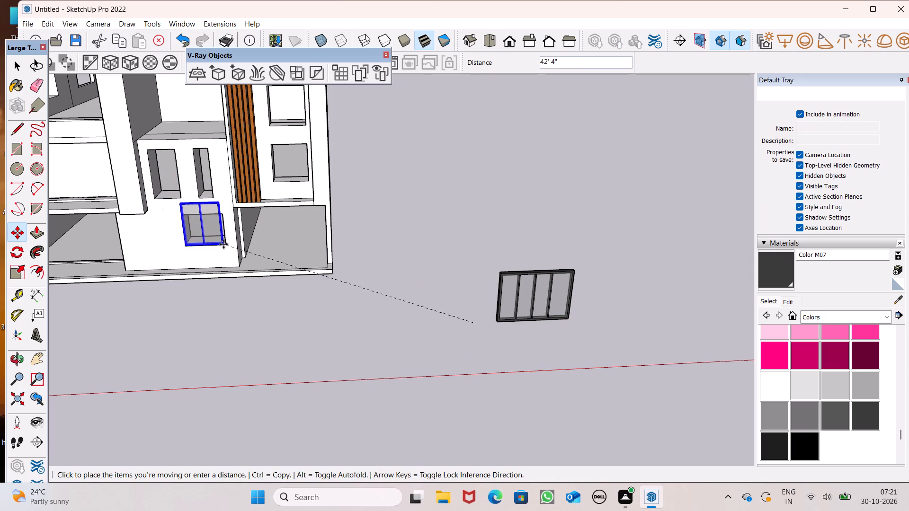
pyautogui.moveTo(223, 244); pyautogui.dragTo(225, 244)
# Move the two-pane window so its lower corner meets the matching lower corner of the ground-floor wall opening.
pyautogui.scroll(16, 203, 242)
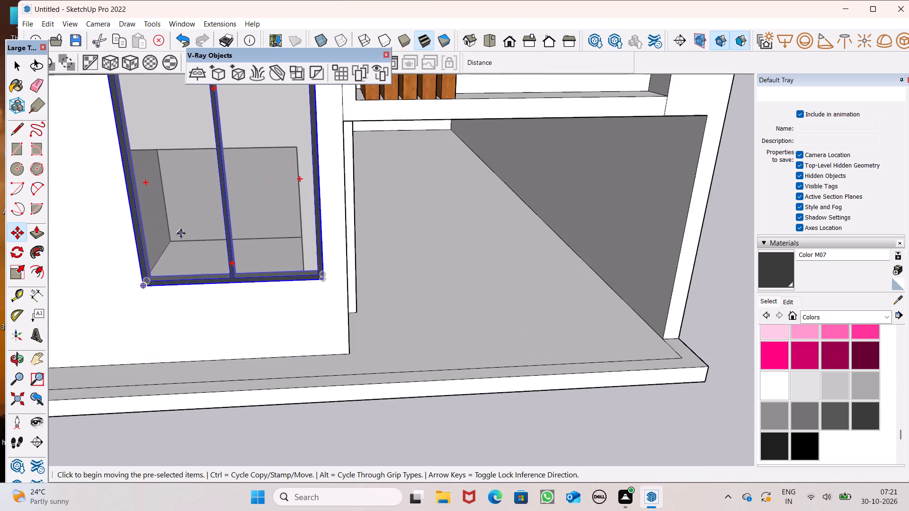
pyautogui.moveTo(246, 305); pyautogui.dragTo(113, 323, button='middle')
pyautogui.scroll(1, 113, 324)
pyautogui.scroll(6, 247, 268)
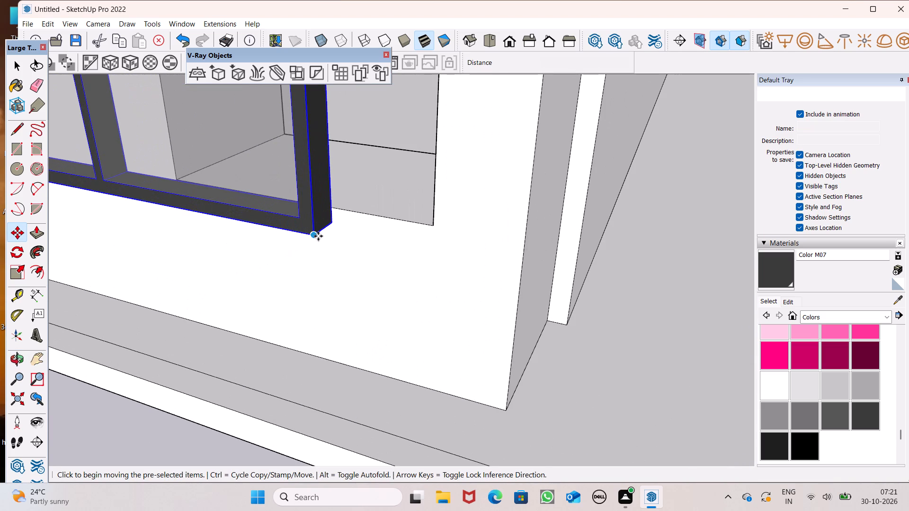
pyautogui.moveTo(312, 239); pyautogui.dragTo(432, 187)
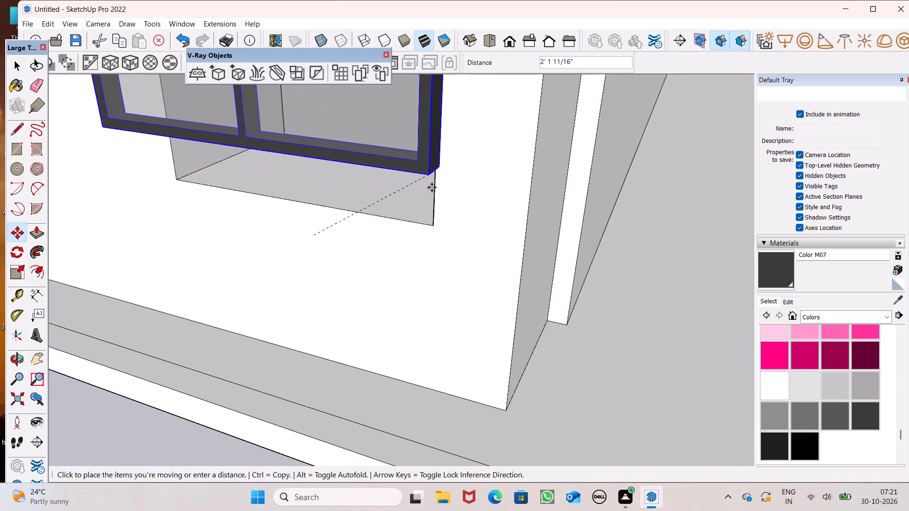
pyautogui.moveTo(432, 187); pyautogui.dragTo(436, 128)
pyautogui.moveTo(394, 186); pyautogui.dragTo(474, 269, button='middle')
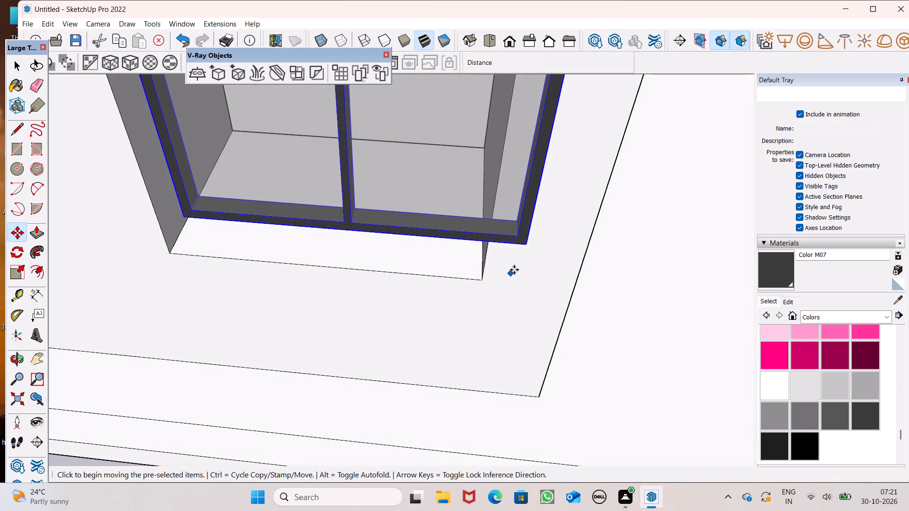
pyautogui.moveTo(529, 245); pyautogui.dragTo(469, 261)
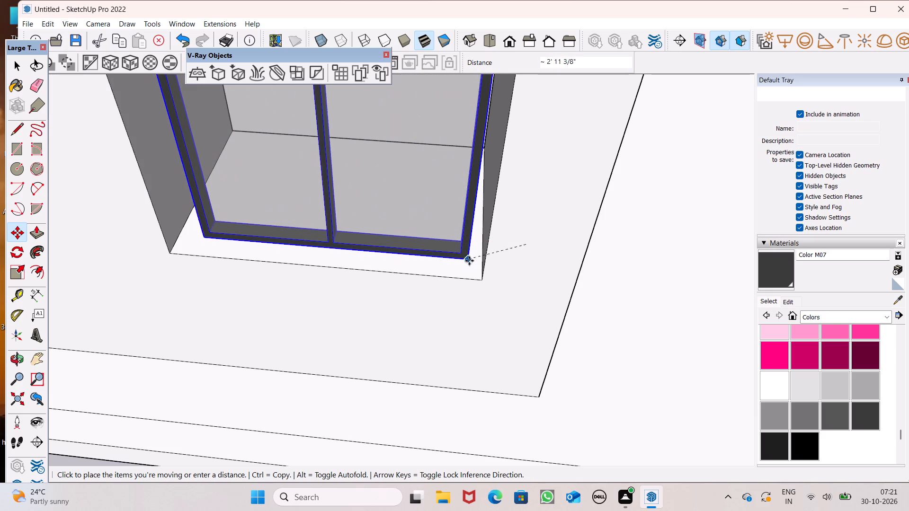
pyautogui.moveTo(469, 261); pyautogui.dragTo(481, 275)
# Scale the two-pane window down uniformly to about 0.72, keeping the corner placed at the opening fixed.
pyautogui.scroll(-12, 422, 223)
pyautogui.moveTo(409, 267); pyautogui.dragTo(506, 230, button='middle')
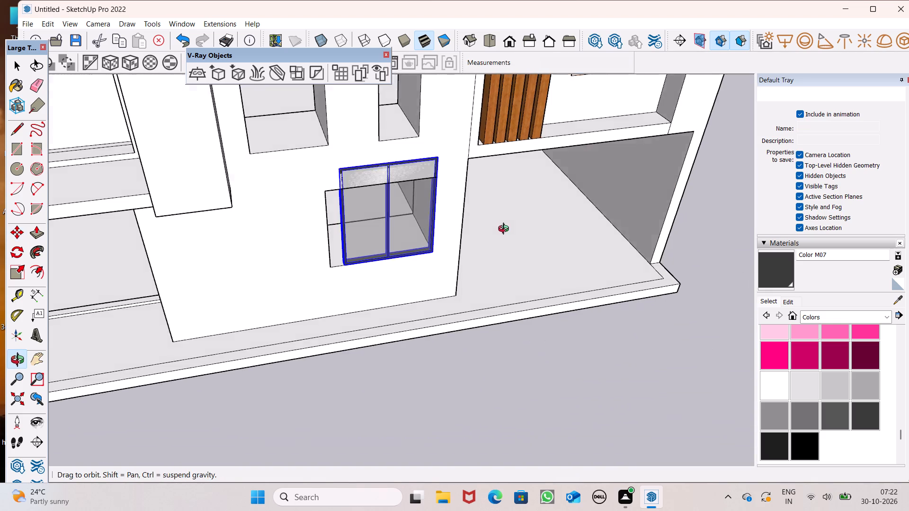
pyautogui.moveTo(506, 230); pyautogui.dragTo(505, 229, button='middle')
pyautogui.click(10, 268)
pyautogui.scroll(6, 238, 176)
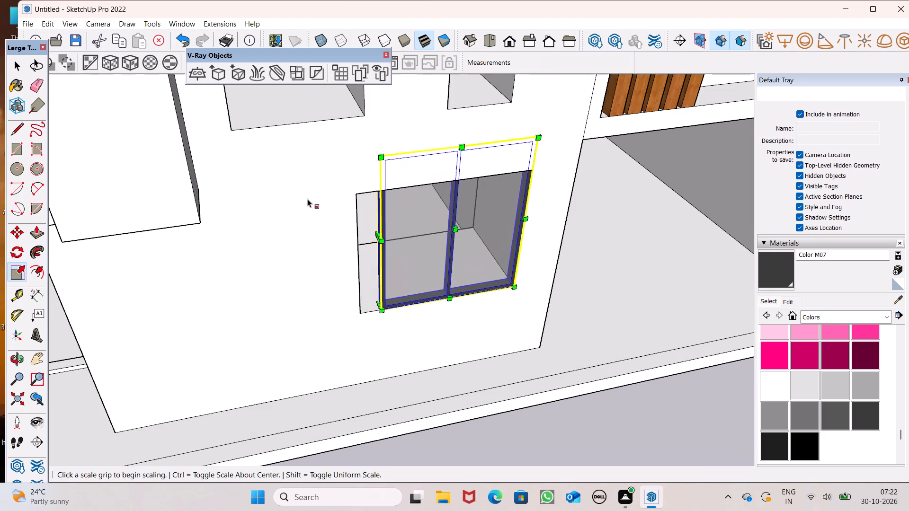
pyautogui.moveTo(387, 152); pyautogui.dragTo(409, 269)
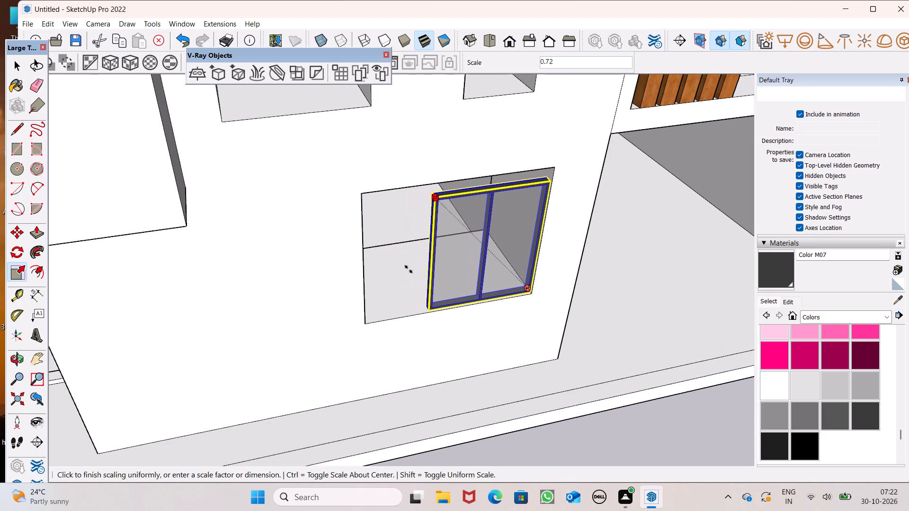
pyautogui.moveTo(409, 269); pyautogui.dragTo(409, 270)
# Stretch the two-pane window along the red axis by about 1.60 to reach the opening's far side edge.
pyautogui.scroll(5, 467, 188)
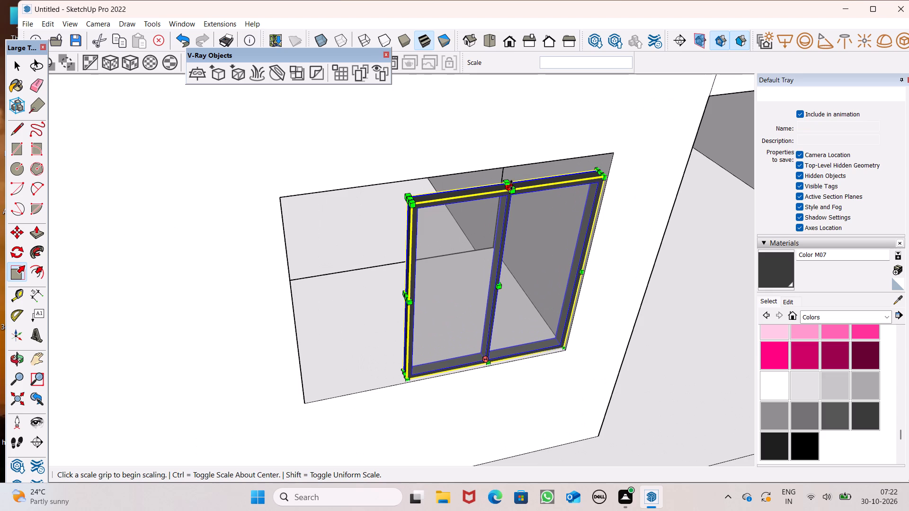
pyautogui.click(511, 185)
pyautogui.press('space')
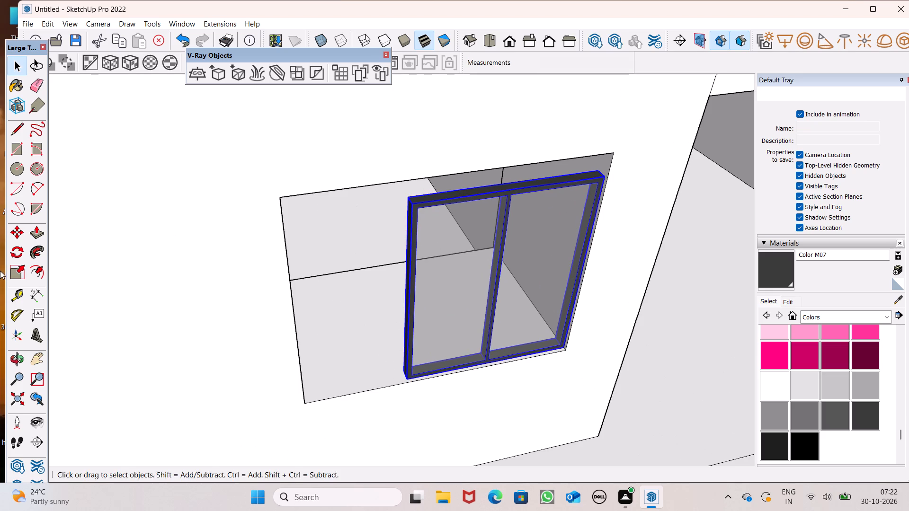
pyautogui.click(31, 267)
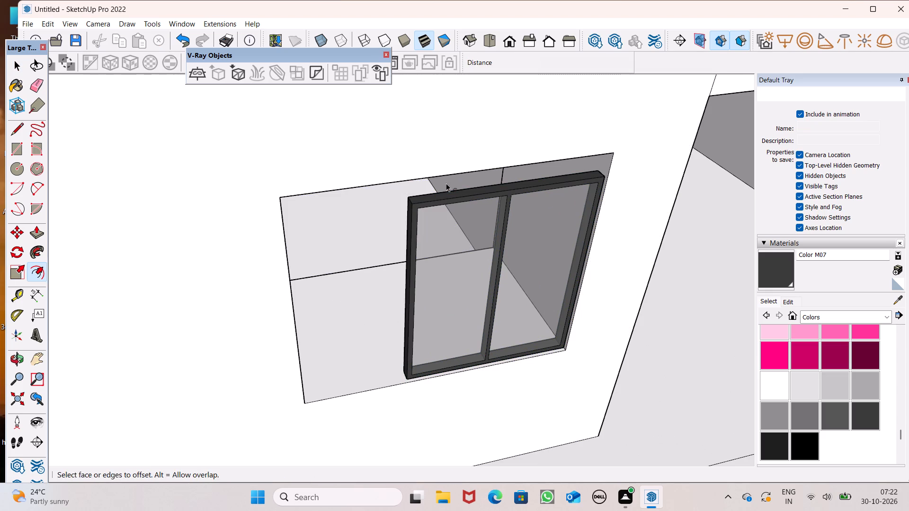
pyautogui.click(468, 201)
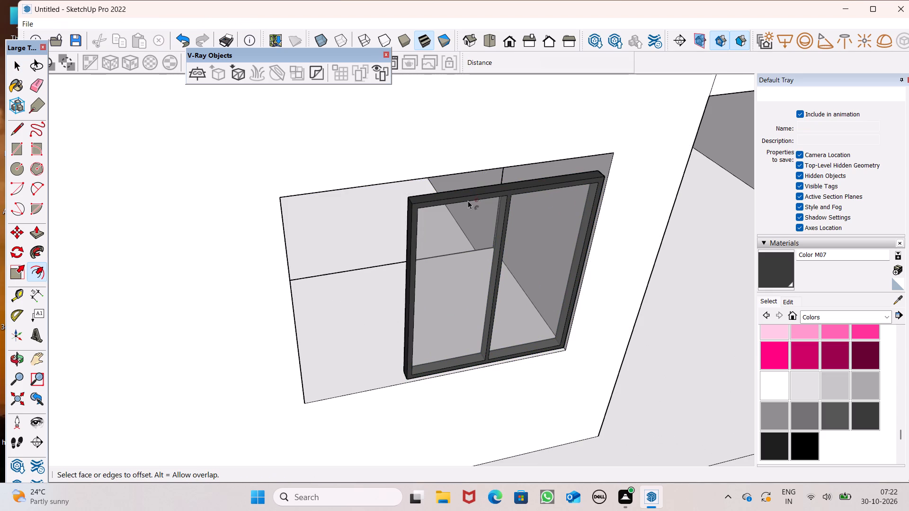
pyautogui.press('space')
pyautogui.click(467, 203)
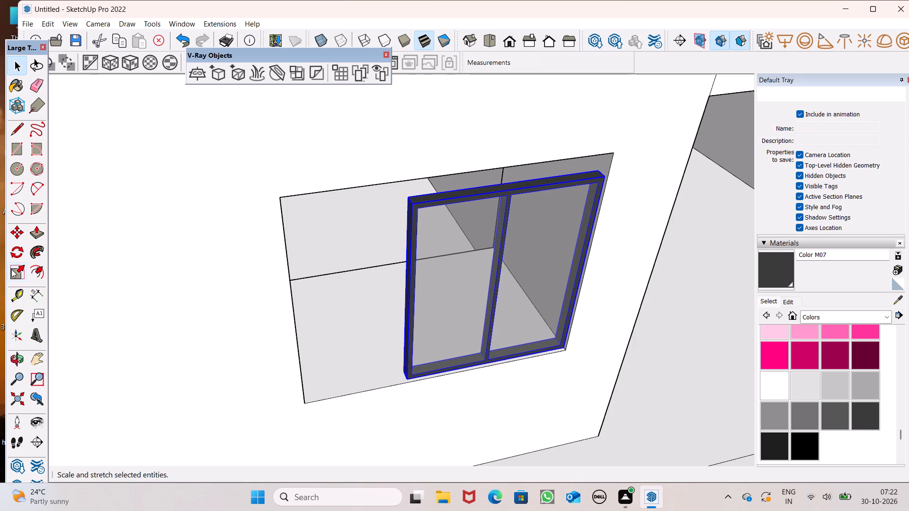
pyautogui.click(11, 269)
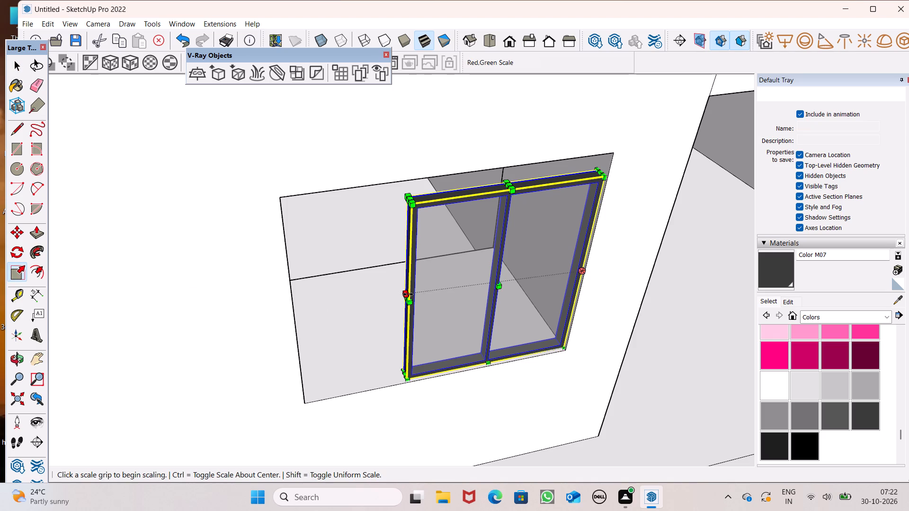
pyautogui.moveTo(409, 295); pyautogui.dragTo(321, 342)
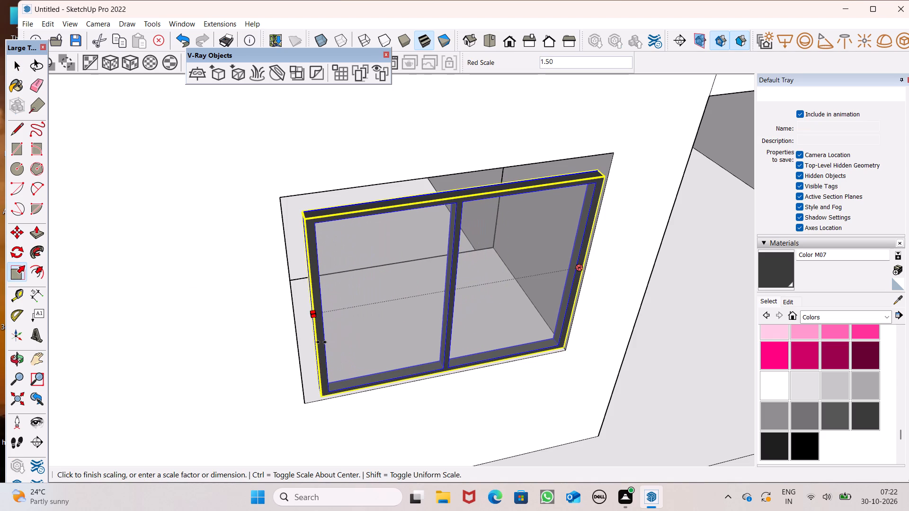
pyautogui.moveTo(321, 342); pyautogui.dragTo(299, 350)
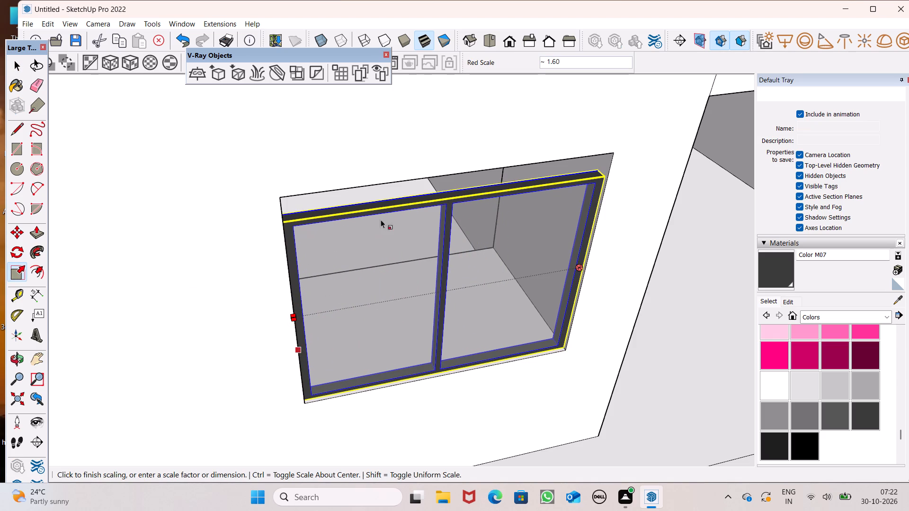
# Stretch the two-pane window's height up to the top edge of the ground-floor opening and deselect it.
pyautogui.moveTo(450, 193); pyautogui.dragTo(449, 168)
pyautogui.scroll(-7, 331, 197)
pyautogui.moveTo(326, 209); pyautogui.dragTo(244, 135, button='middle')
pyautogui.press('space')
pyautogui.scroll(-2, 239, 150)
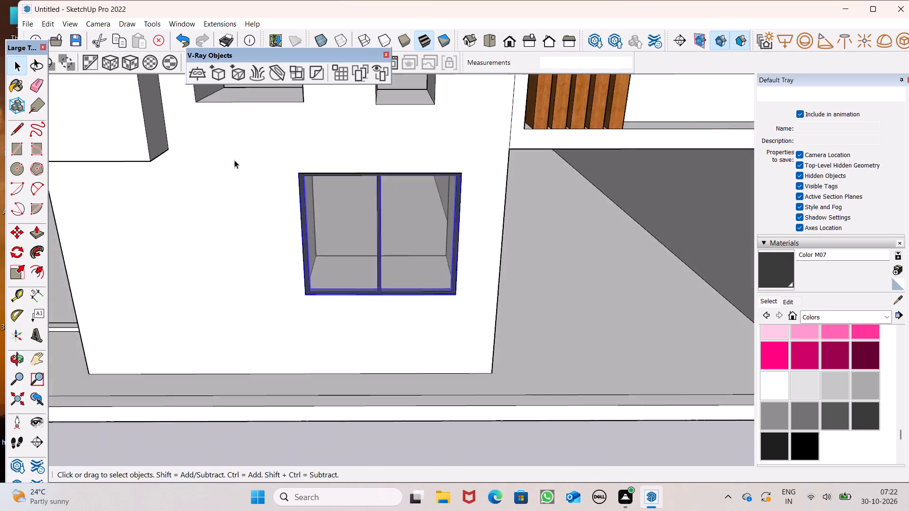
pyautogui.scroll(-9, 234, 160)
pyautogui.click(291, 379)
# Copy the ground-floor two-pane window to the lower corner of the first-floor opening beside the wooden slats.
pyautogui.scroll(-6, 245, 314)
pyautogui.moveTo(229, 251); pyautogui.dragTo(215, 201, button='middle')
pyautogui.scroll(1, 215, 201)
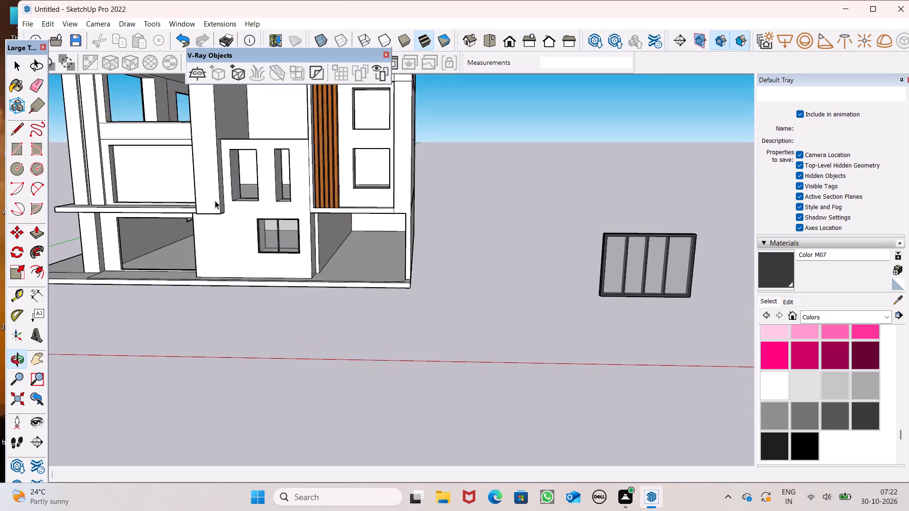
pyautogui.scroll(4, 285, 202)
pyautogui.click(272, 264)
pyautogui.scroll(-4, 218, 286)
pyautogui.scroll(3, 265, 210)
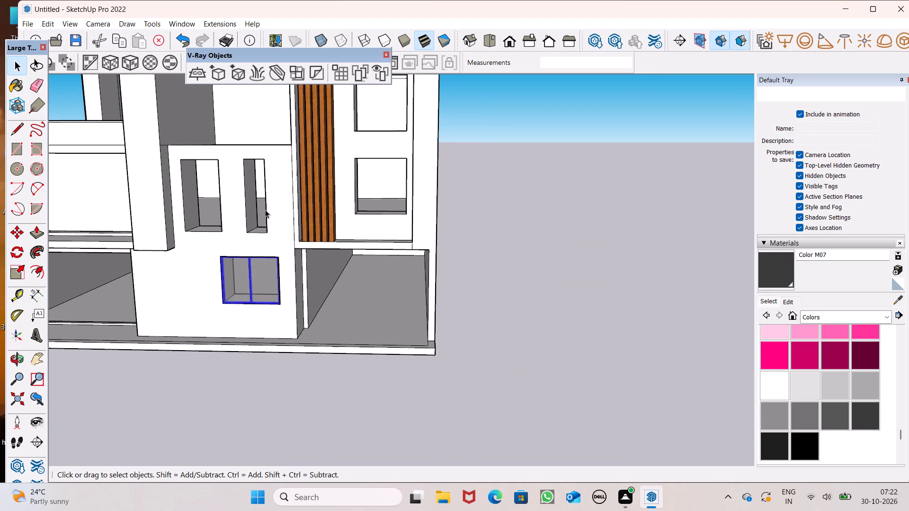
pyautogui.press('m')
pyautogui.press('Return')
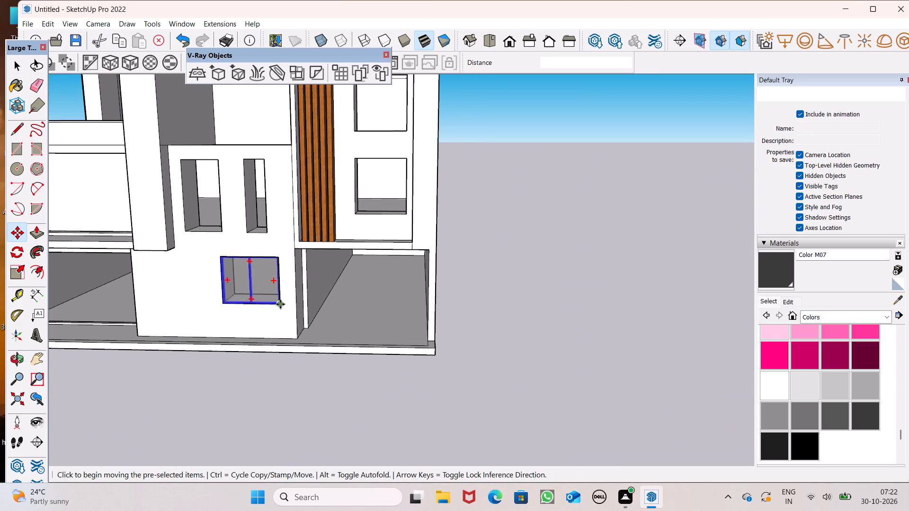
pyautogui.moveTo(280, 304); pyautogui.dragTo(410, 211)
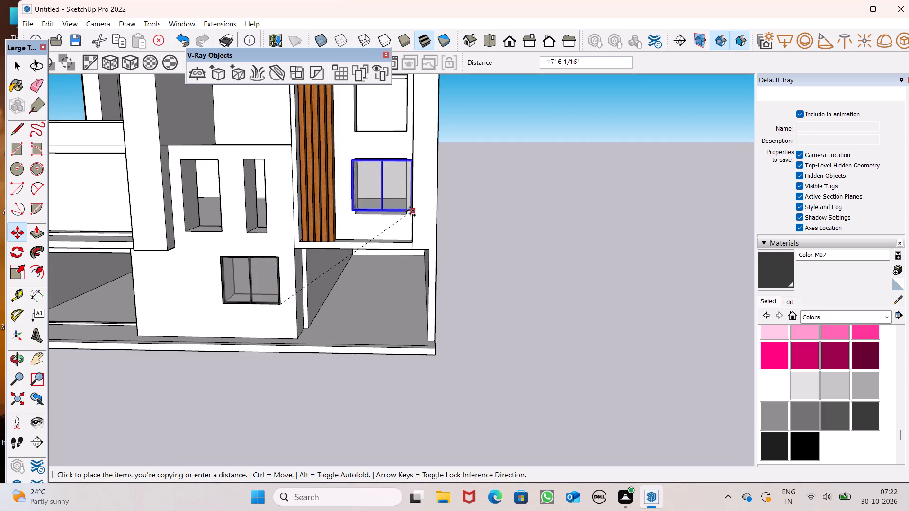
pyautogui.moveTo(410, 211); pyautogui.dragTo(404, 218)
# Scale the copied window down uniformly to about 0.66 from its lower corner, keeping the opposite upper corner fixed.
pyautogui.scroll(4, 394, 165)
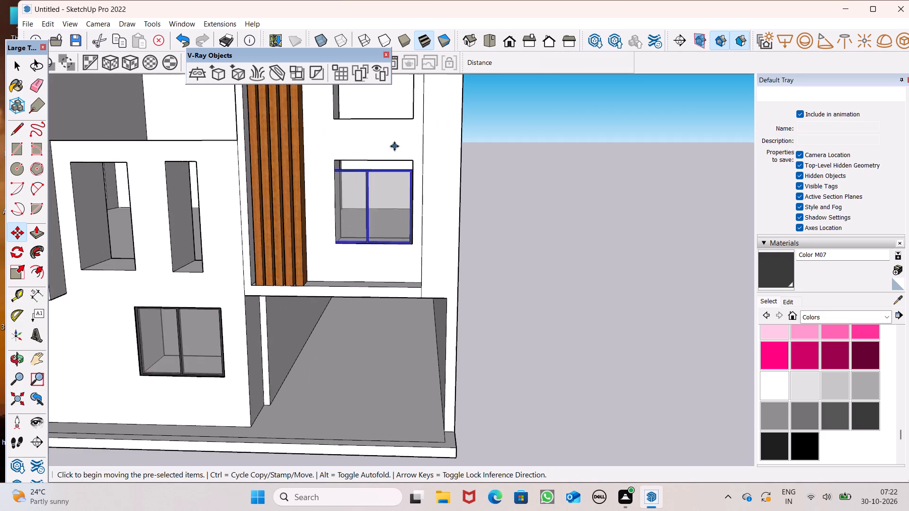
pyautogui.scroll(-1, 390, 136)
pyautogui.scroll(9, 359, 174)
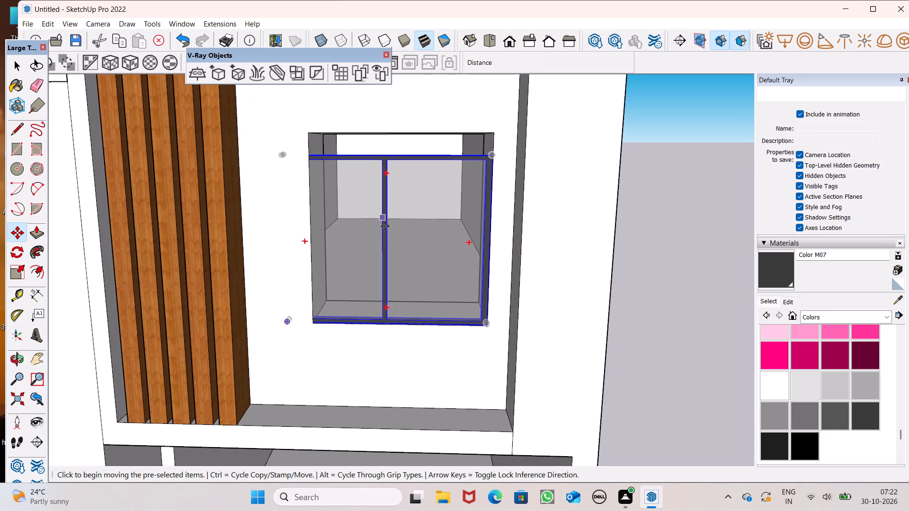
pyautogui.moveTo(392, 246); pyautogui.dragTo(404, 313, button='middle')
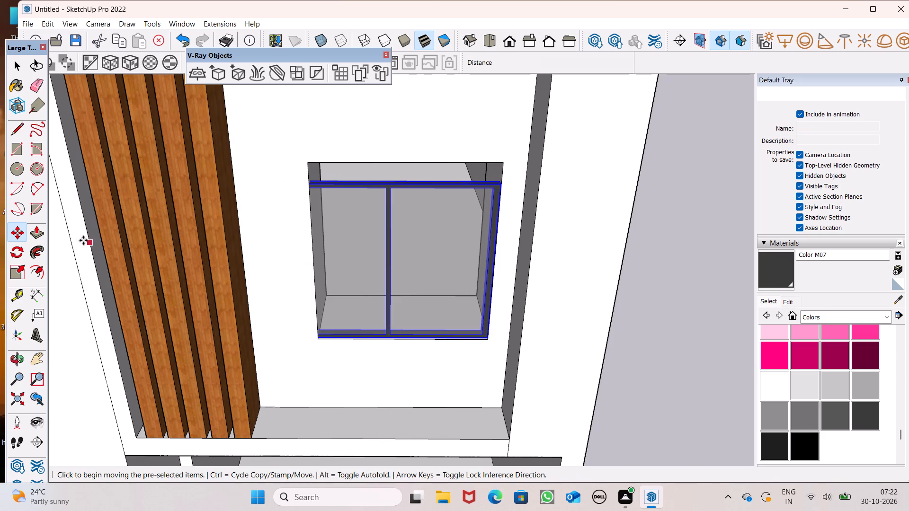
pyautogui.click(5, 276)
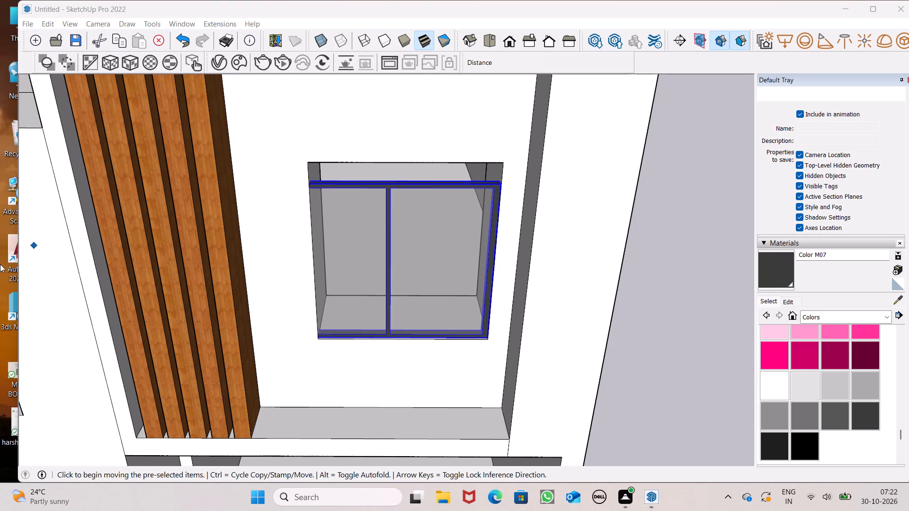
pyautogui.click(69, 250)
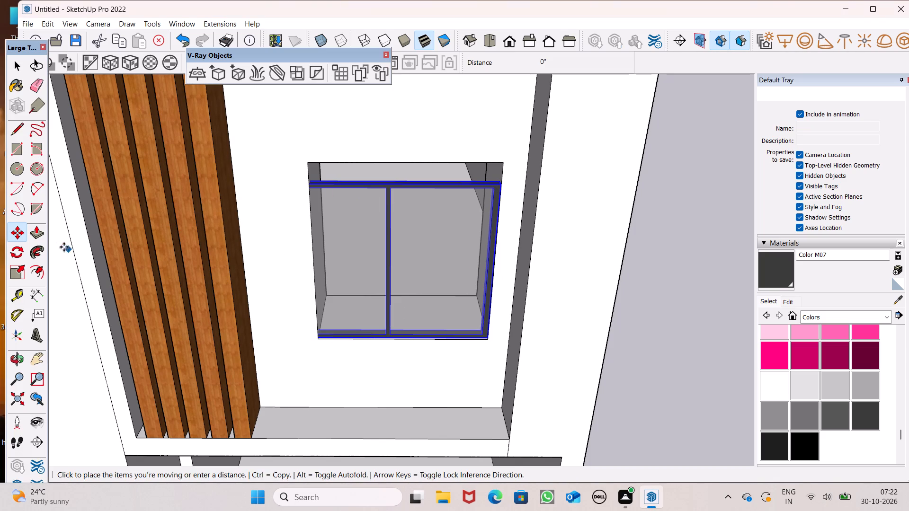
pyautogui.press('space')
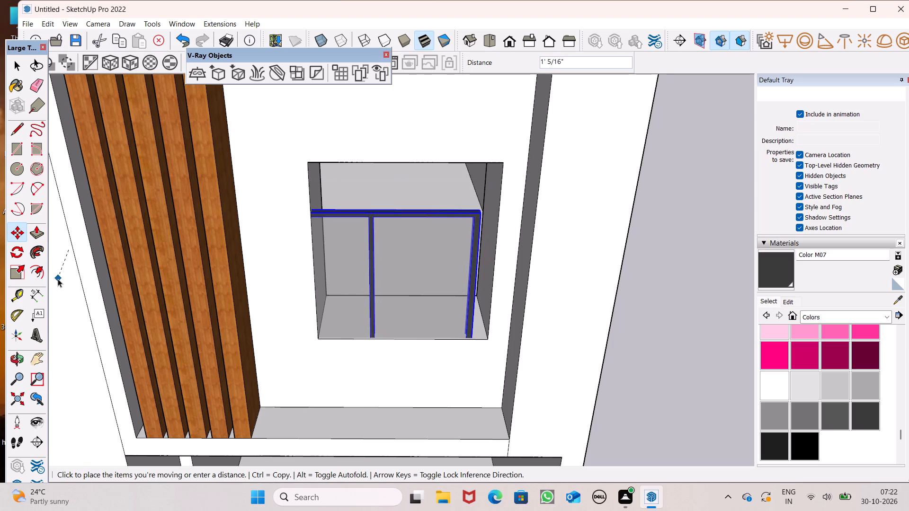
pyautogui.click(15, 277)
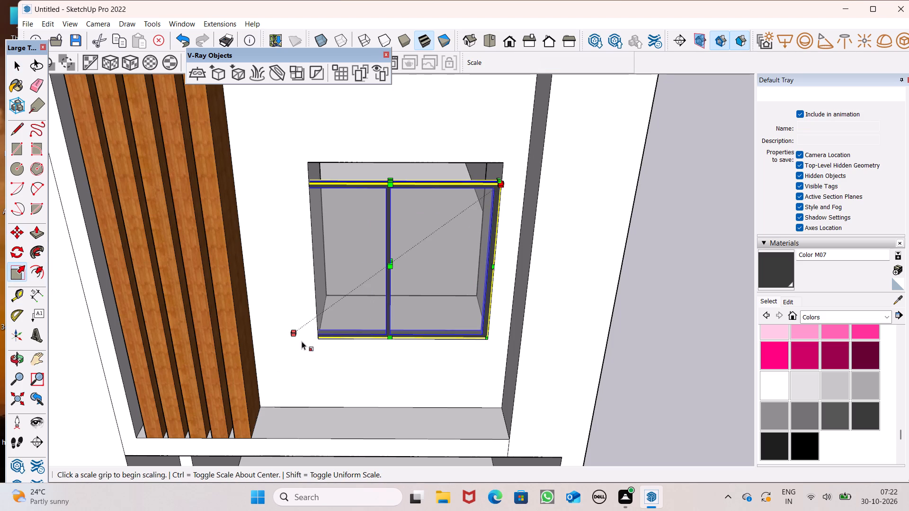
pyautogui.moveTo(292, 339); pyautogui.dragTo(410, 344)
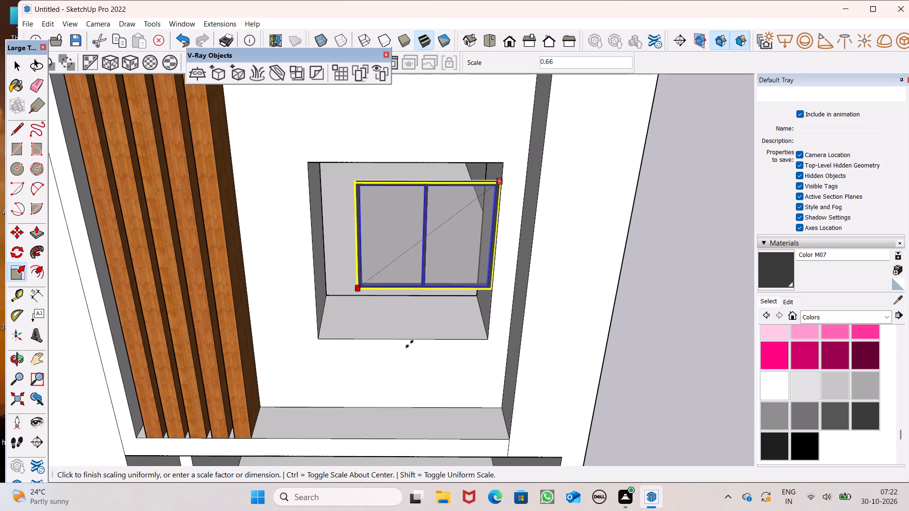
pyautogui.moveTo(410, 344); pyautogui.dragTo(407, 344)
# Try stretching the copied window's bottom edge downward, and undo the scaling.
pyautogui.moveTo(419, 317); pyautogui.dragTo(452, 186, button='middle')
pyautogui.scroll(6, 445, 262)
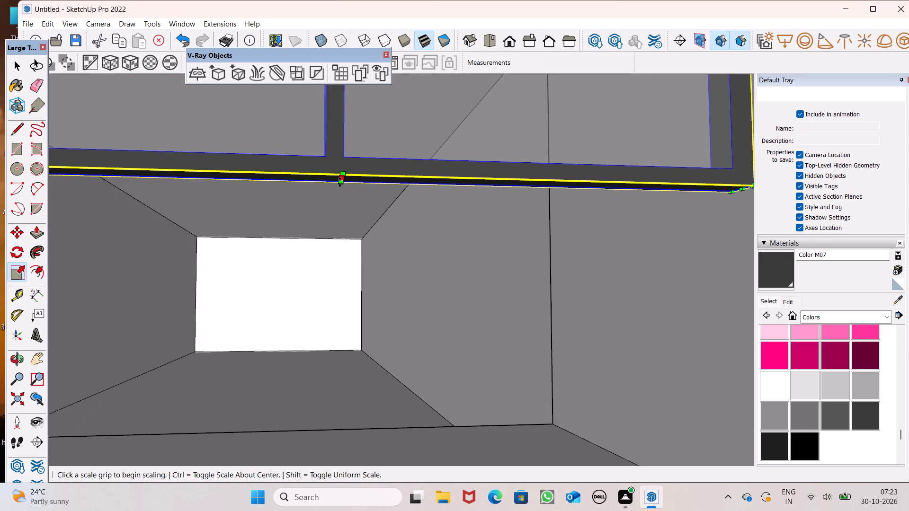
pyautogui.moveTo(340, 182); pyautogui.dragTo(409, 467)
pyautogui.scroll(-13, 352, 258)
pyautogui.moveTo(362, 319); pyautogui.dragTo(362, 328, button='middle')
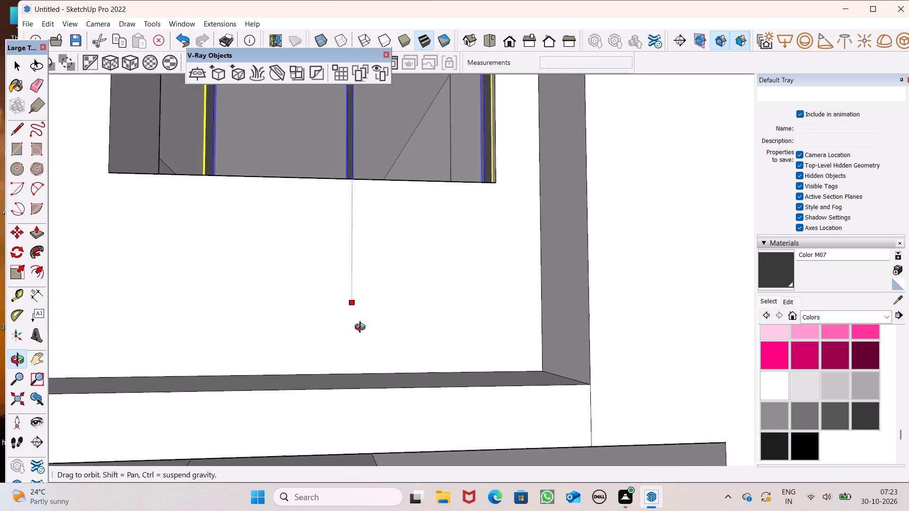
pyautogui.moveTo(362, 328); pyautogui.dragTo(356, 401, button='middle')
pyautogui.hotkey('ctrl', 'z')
# Scale the copied window down uniformly to 0.77 from its upper corner, keeping the opening's lower corner fixed.
pyautogui.scroll(1, 249, 266)
pyautogui.scroll(-4, 250, 286)
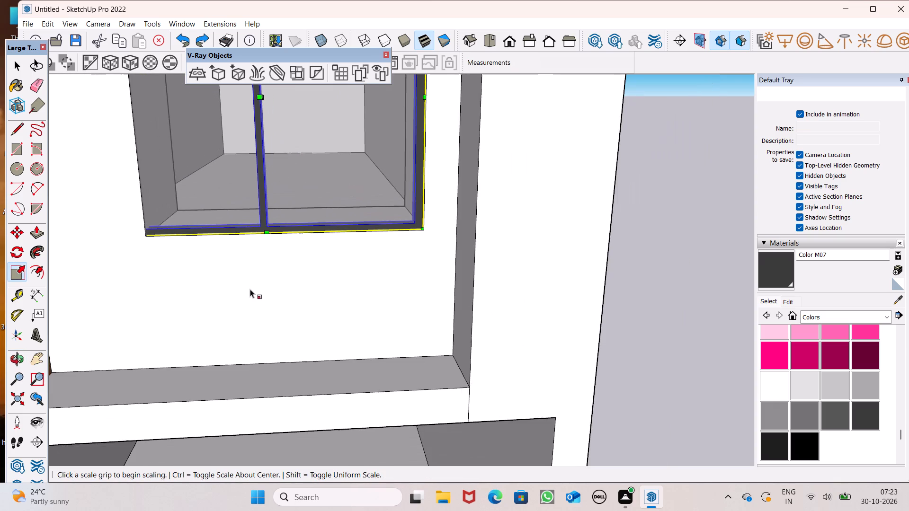
pyautogui.scroll(-2, 250, 289)
pyautogui.scroll(-7, 186, 286)
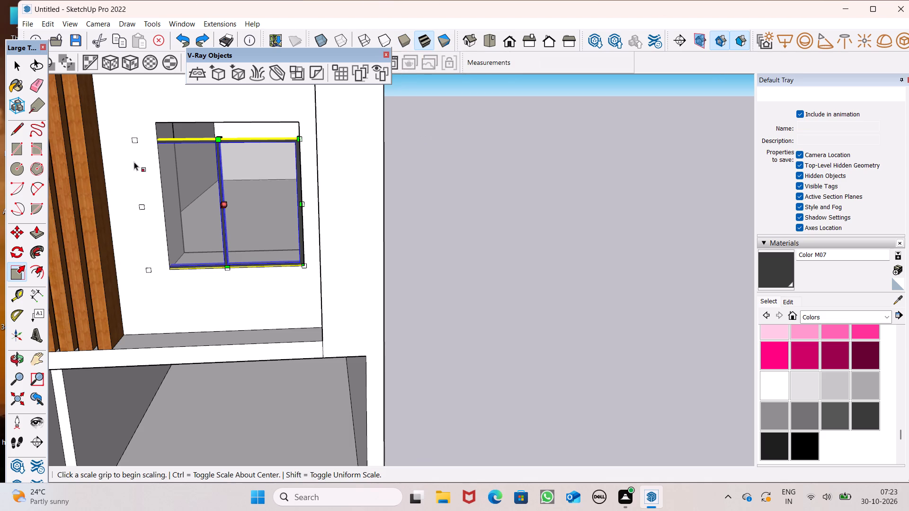
pyautogui.moveTo(136, 144); pyautogui.dragTo(173, 173)
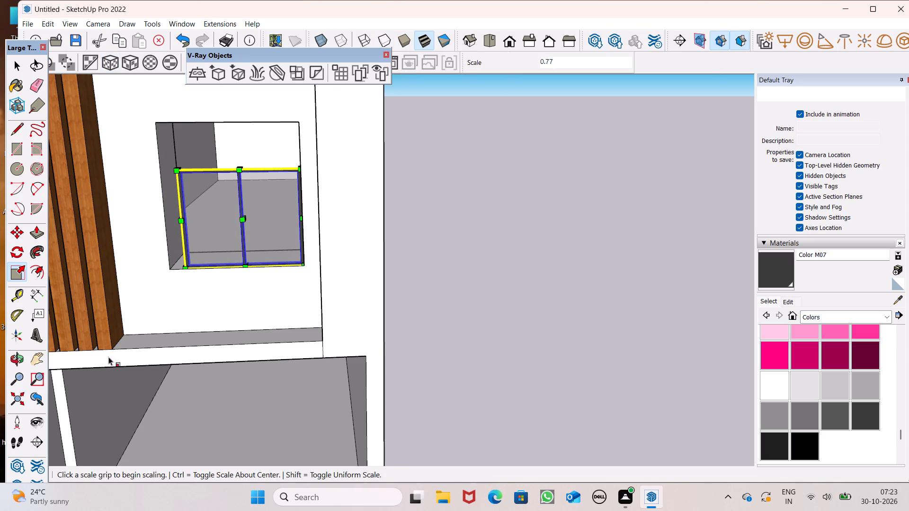
# Stretch the copied window sideways so its edge nearest the wooden slats reaches the side of the first-floor opening.
pyautogui.moveTo(158, 273); pyautogui.dragTo(326, 339, button='middle')
pyautogui.scroll(1, 195, 295)
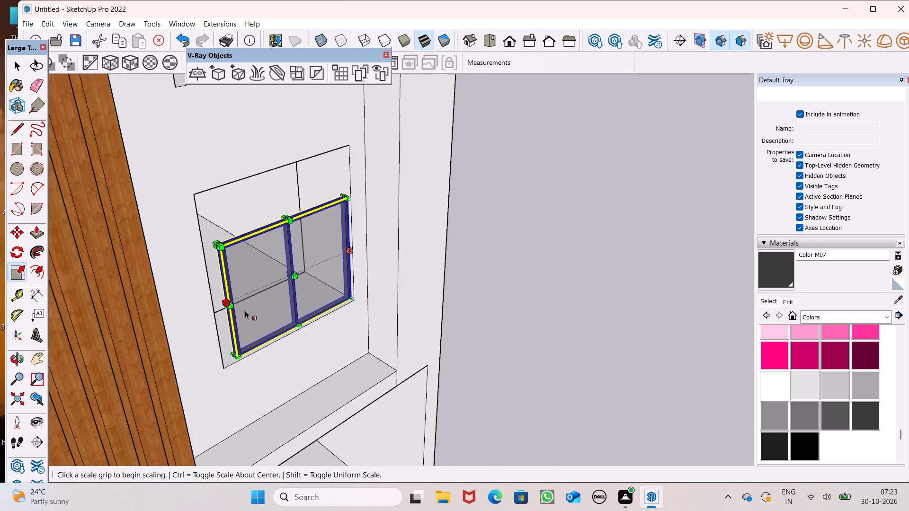
pyautogui.scroll(7, 241, 311)
pyautogui.moveTo(230, 292); pyautogui.dragTo(202, 310)
pyautogui.scroll(-2, 307, 308)
pyautogui.moveTo(375, 313); pyautogui.dragTo(254, 343, button='middle')
pyautogui.scroll(-8, 260, 323)
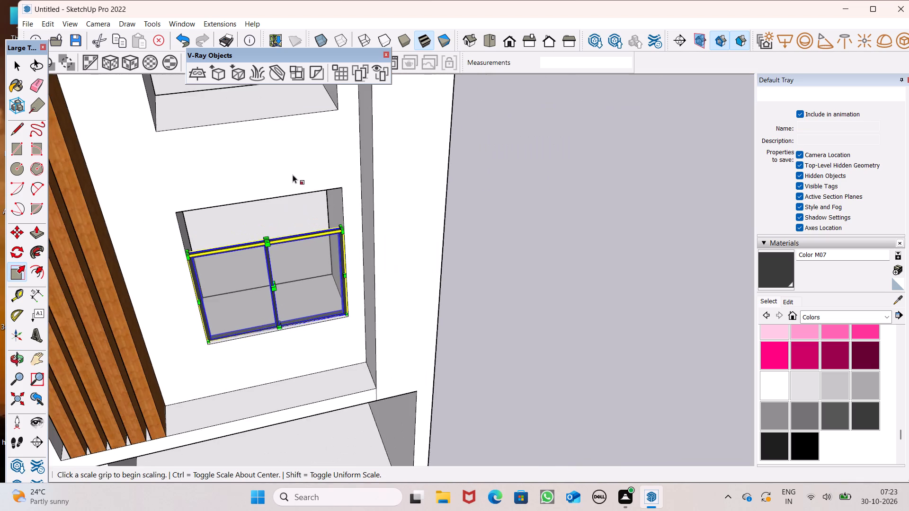
# Stretch the window's top edge up to the upper edge of the first-floor opening and deselect it.
pyautogui.scroll(7, 292, 174)
pyautogui.moveTo(246, 312); pyautogui.dragTo(230, 250)
pyautogui.scroll(-4, 209, 244)
pyautogui.moveTo(210, 269); pyautogui.dragTo(209, 164, button='middle')
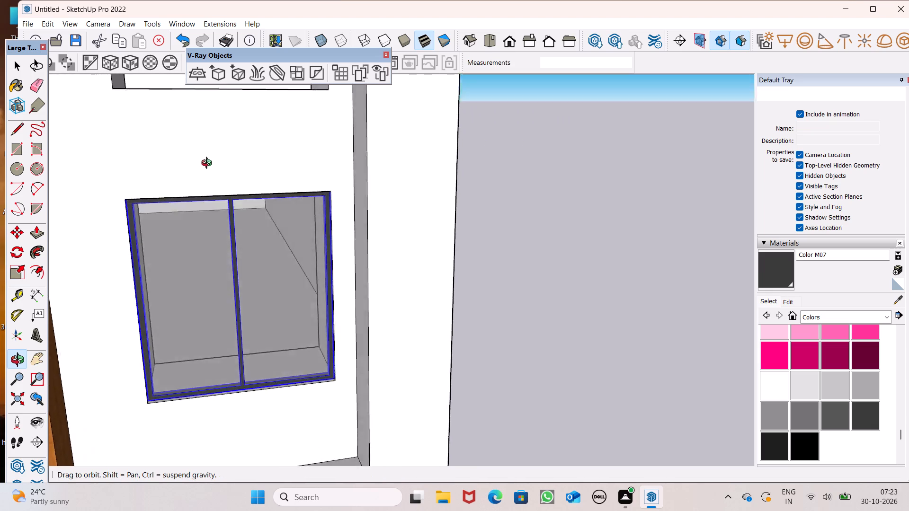
pyautogui.moveTo(209, 164); pyautogui.dragTo(317, 88, button='middle')
pyautogui.scroll(-4, 337, 258)
pyautogui.moveTo(339, 326); pyautogui.dragTo(291, 382, button='middle')
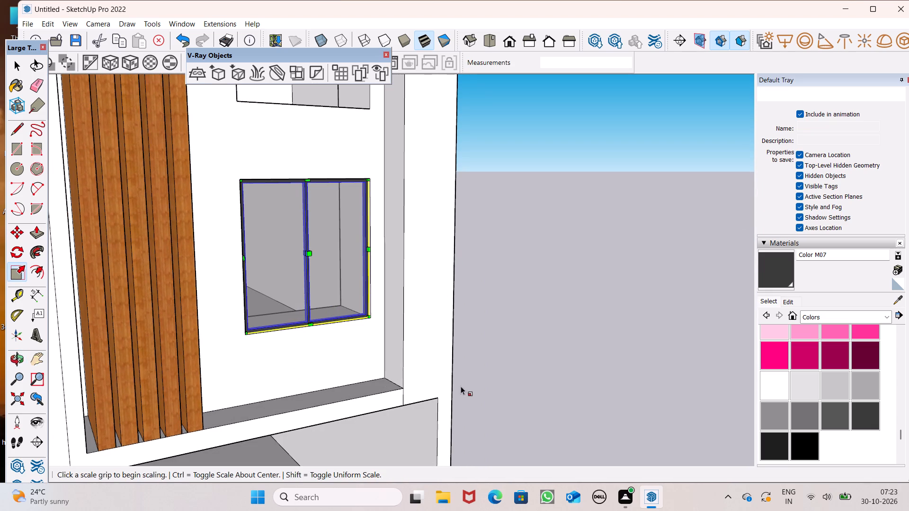
pyautogui.press('space')
pyautogui.click(582, 368)
# Move the first-floor window back into its opening, aligning its lower frame corner with the opening's lower corner away from the slats.
pyautogui.scroll(8, 417, 320)
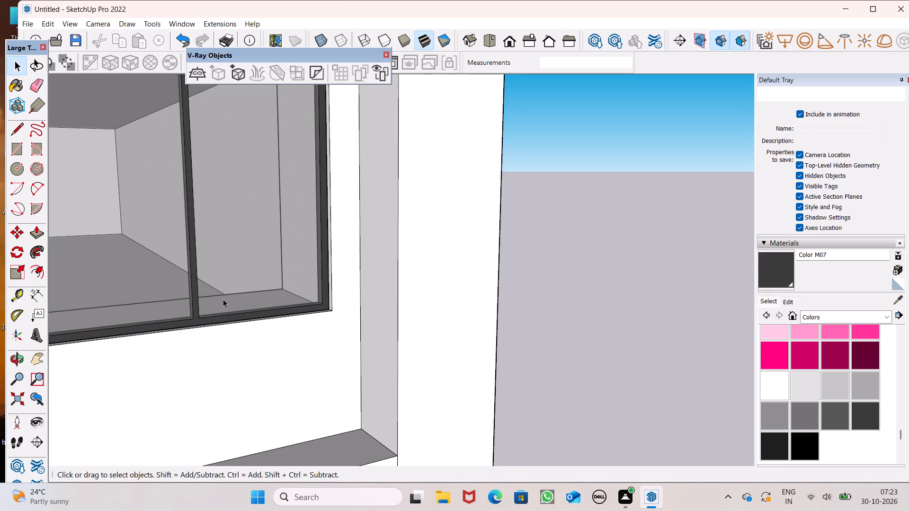
pyautogui.click(223, 299)
pyautogui.scroll(-2, 320, 258)
pyautogui.moveTo(339, 271); pyautogui.dragTo(219, 466, button='middle')
pyautogui.scroll(1, 219, 468)
pyautogui.moveTo(279, 371); pyautogui.dragTo(363, 351, button='middle')
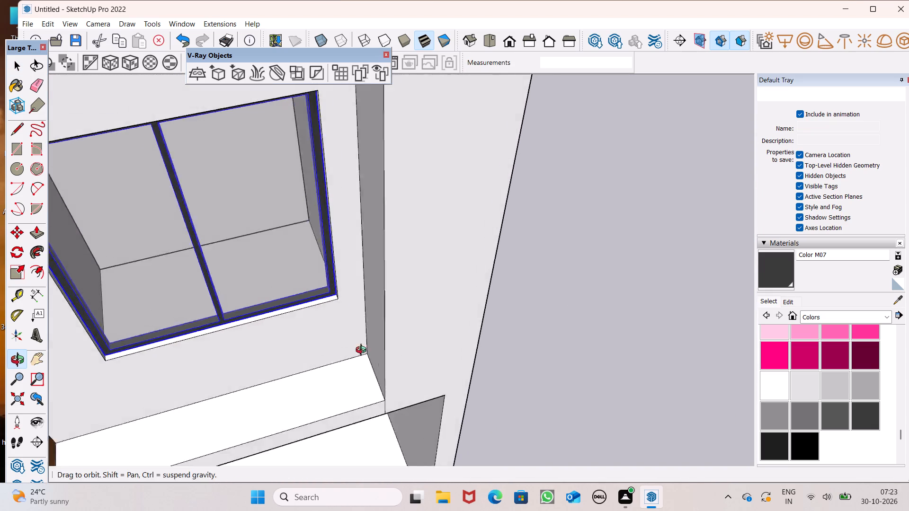
pyautogui.moveTo(363, 351); pyautogui.dragTo(428, 350, button='middle')
pyautogui.press('m')
pyautogui.press('Return')
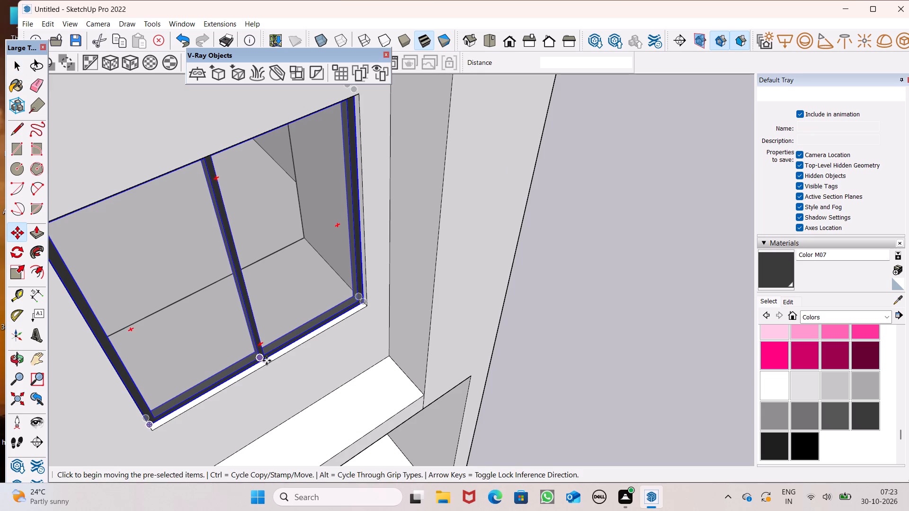
pyautogui.scroll(6, 267, 361)
pyautogui.moveTo(424, 264); pyautogui.dragTo(436, 271)
pyautogui.scroll(-5, 346, 233)
pyautogui.click(404, 254)
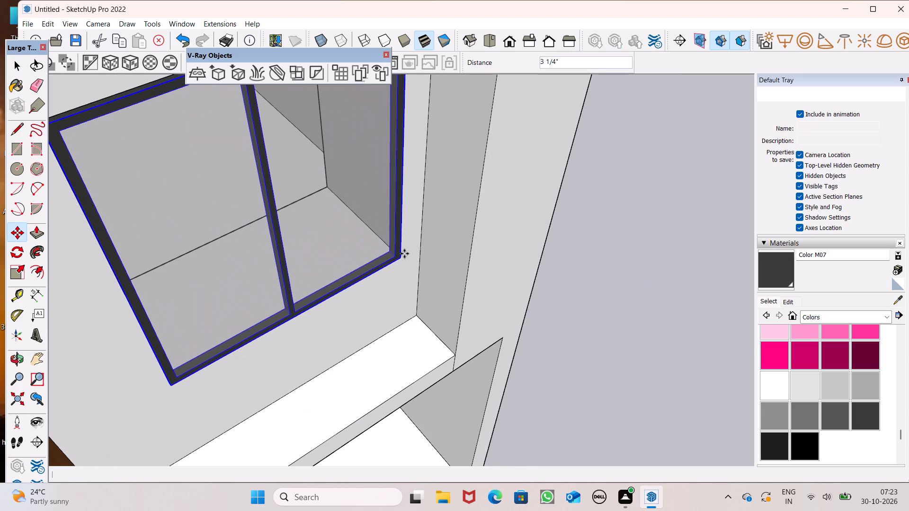
pyautogui.moveTo(416, 264); pyautogui.dragTo(398, 254, button='middle')
pyautogui.scroll(7, 398, 254)
pyautogui.moveTo(403, 263); pyautogui.dragTo(394, 258)
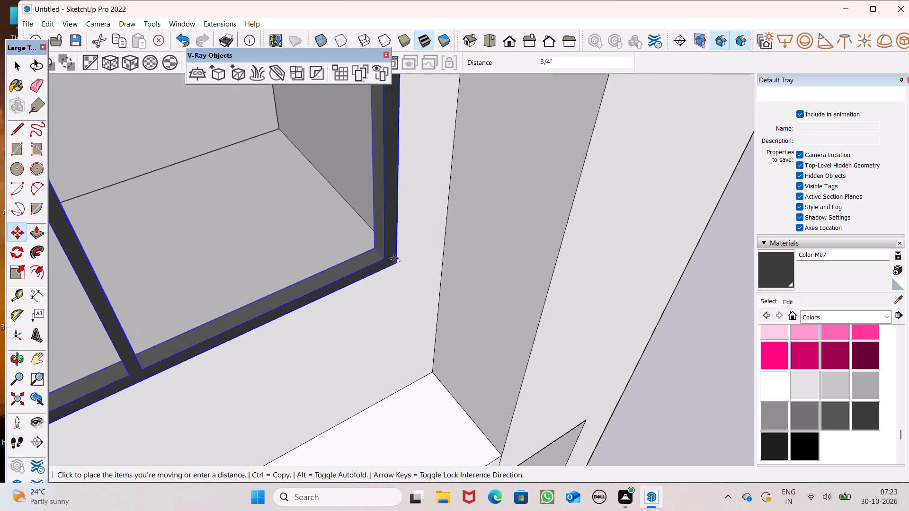
pyautogui.moveTo(394, 258); pyautogui.dragTo(393, 251)
pyautogui.scroll(-3, 337, 222)
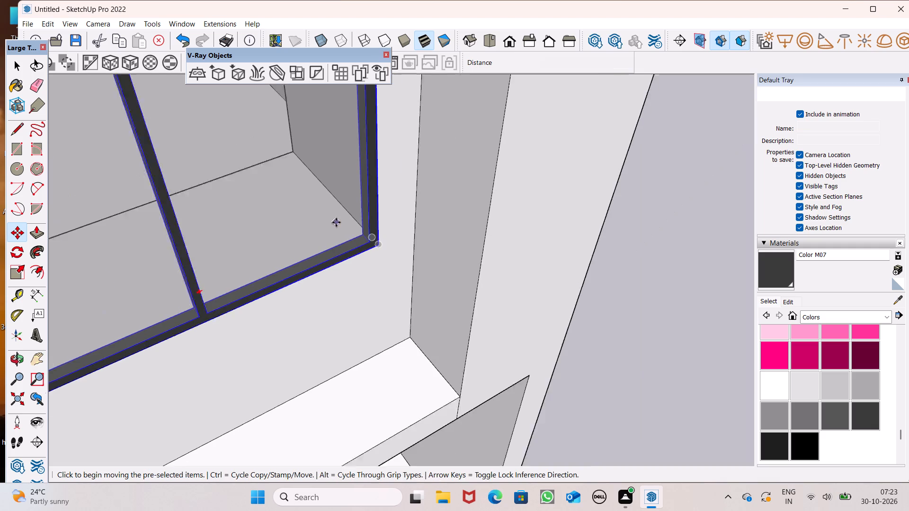
# Copy the fitted first-floor window straight up into the identical opening above it beside the wooden slats, and deselect it.
pyautogui.scroll(-4, 336, 222)
pyautogui.scroll(-13, 355, 282)
pyautogui.moveTo(387, 303); pyautogui.dragTo(229, 286, button='middle')
pyautogui.scroll(1, 229, 285)
pyautogui.scroll(-2, 315, 240)
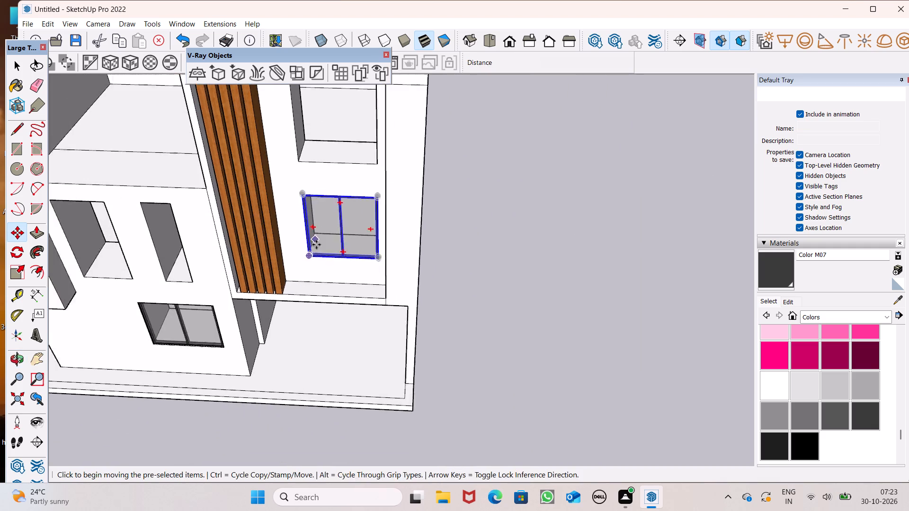
pyautogui.scroll(-1, 316, 245)
pyautogui.moveTo(327, 272); pyautogui.dragTo(424, 247, button='middle')
pyautogui.scroll(-5, 360, 209)
pyautogui.scroll(2, 305, 124)
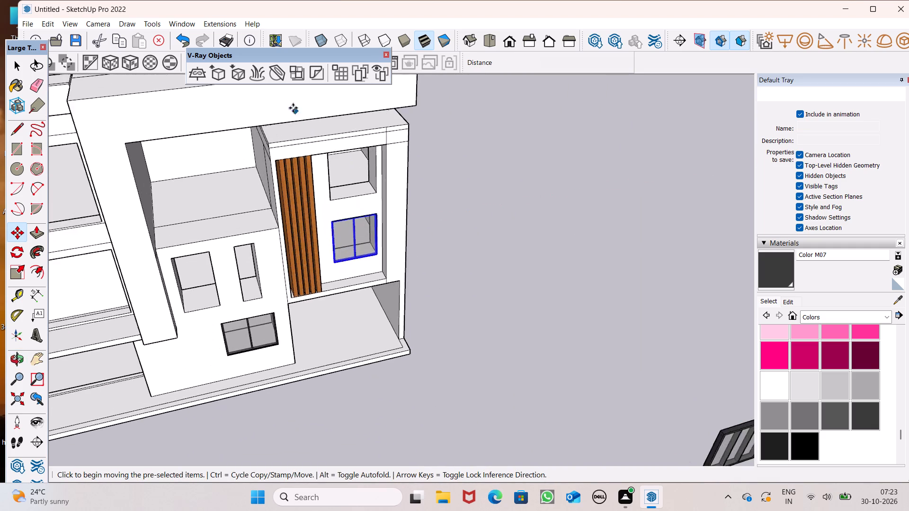
pyautogui.scroll(3, 293, 108)
pyautogui.scroll(-5, 306, 273)
pyautogui.scroll(6, 313, 212)
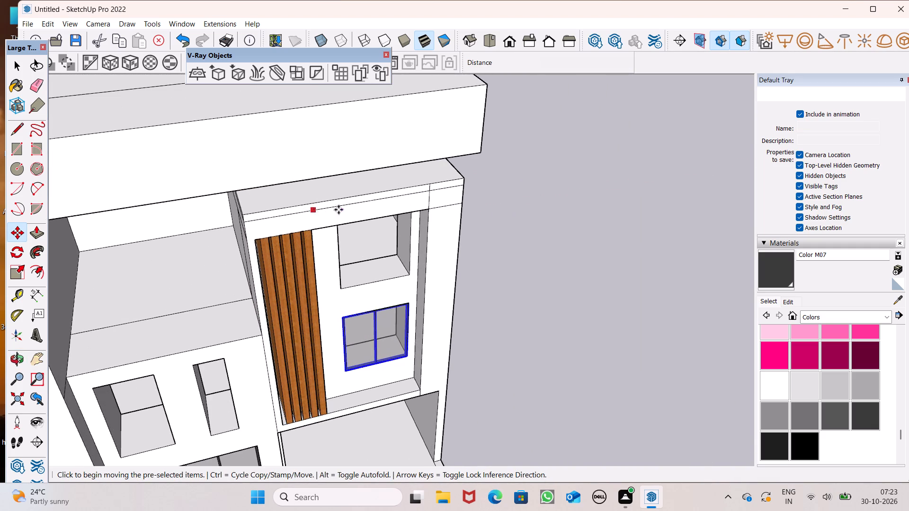
pyautogui.scroll(3, 350, 208)
pyautogui.moveTo(426, 396); pyautogui.dragTo(428, 293)
pyautogui.scroll(-6, 377, 325)
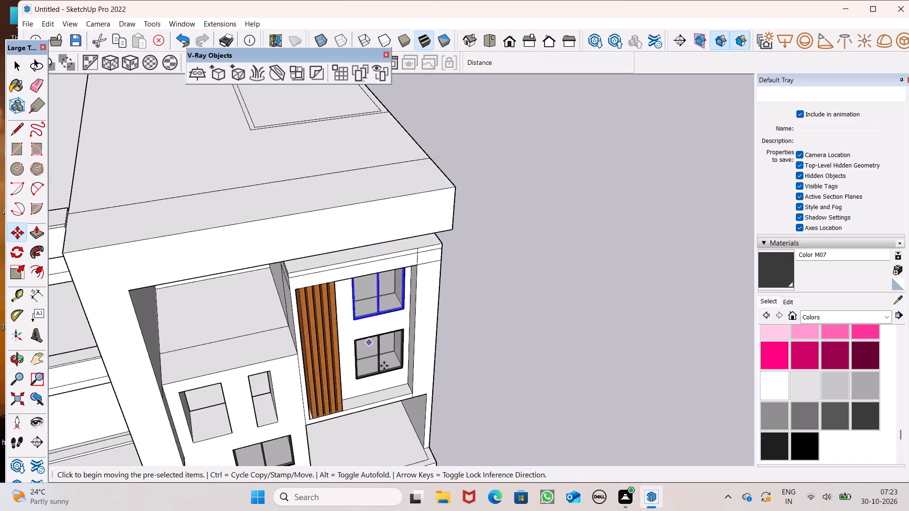
pyautogui.moveTo(385, 370); pyautogui.dragTo(358, 249, button='middle')
pyautogui.press('space')
pyautogui.click(551, 344)
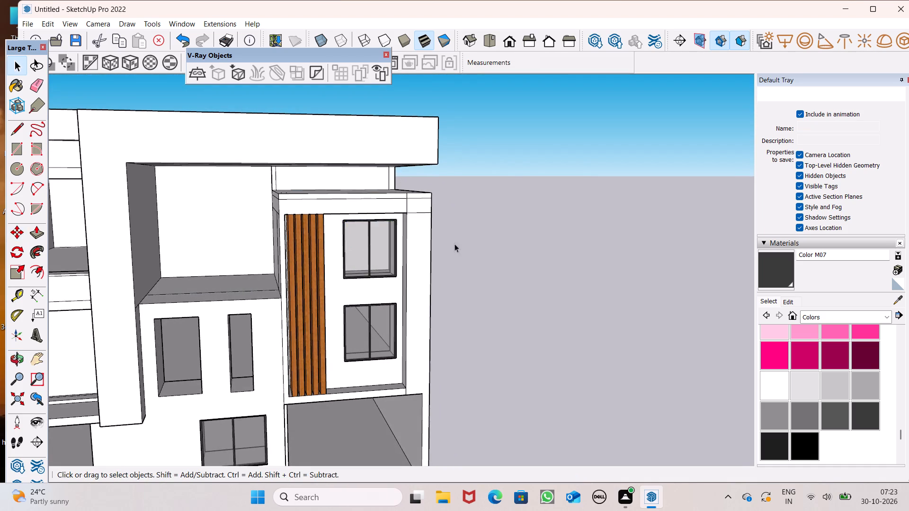
# Copy the lower window beside the slats over to the wider of the two tall openings above the ground-floor window.
pyautogui.scroll(-10, 451, 239)
pyautogui.moveTo(566, 254); pyautogui.dragTo(466, 255, button='middle')
pyautogui.scroll(7, 451, 270)
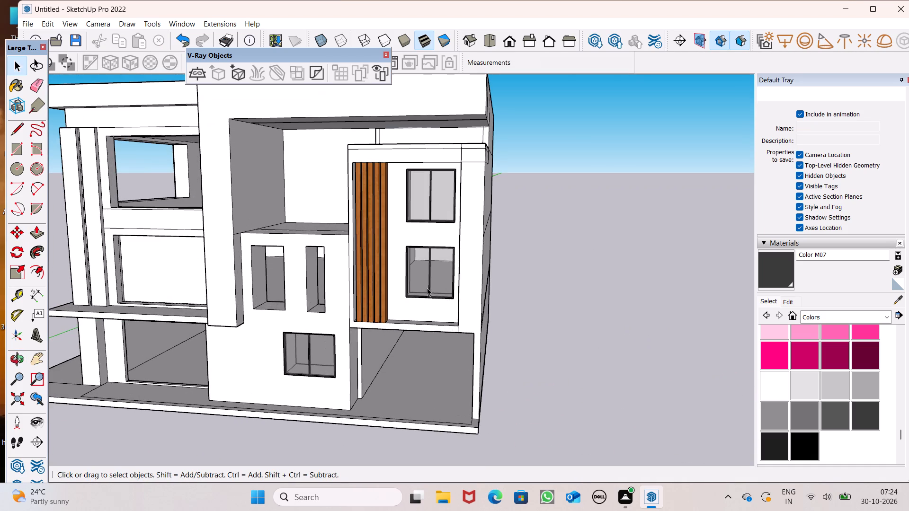
pyautogui.click(427, 288)
pyautogui.scroll(-4, 514, 288)
pyautogui.moveTo(544, 324); pyautogui.dragTo(577, 312, button='middle')
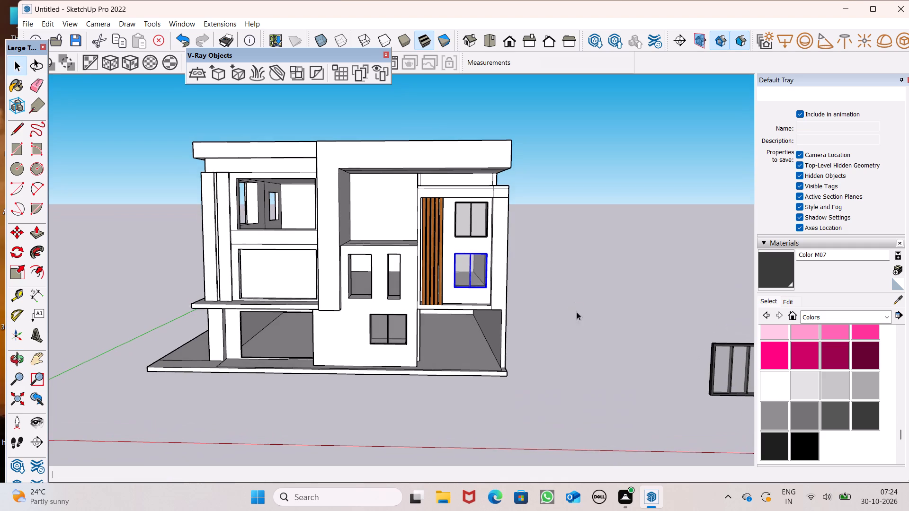
pyautogui.press('m')
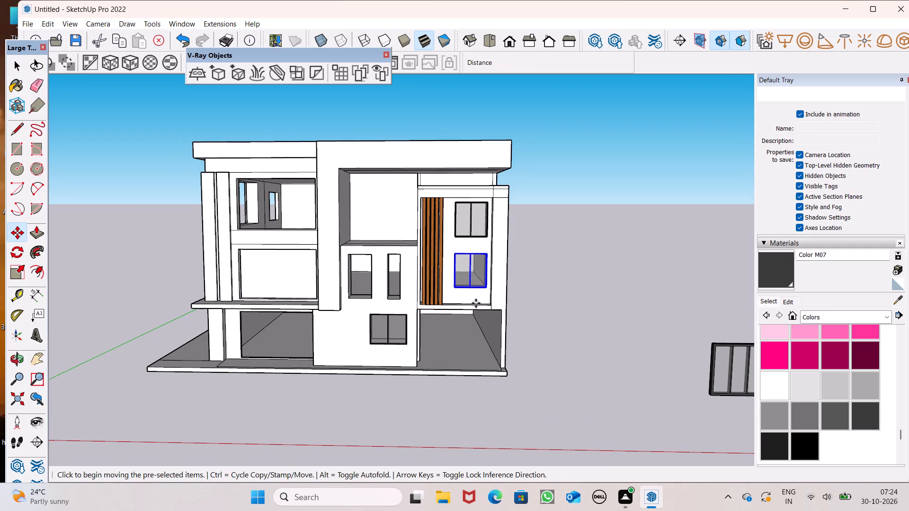
pyautogui.press('Return')
pyautogui.moveTo(487, 290); pyautogui.dragTo(376, 304)
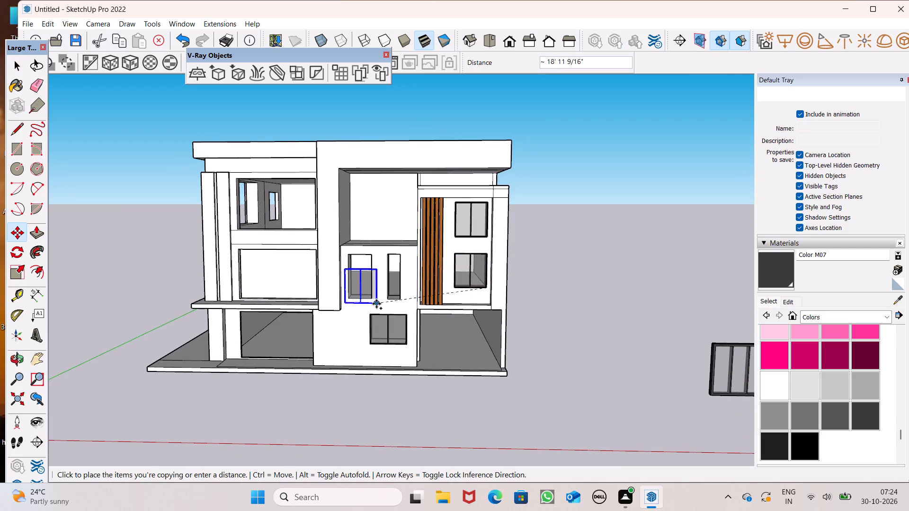
pyautogui.moveTo(376, 304); pyautogui.dragTo(379, 299)
pyautogui.scroll(6, 285, 271)
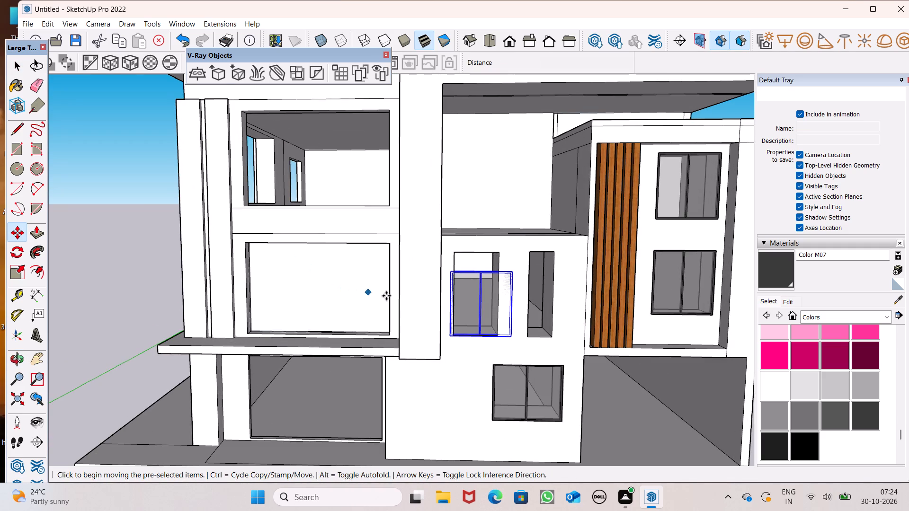
# Scale the new copy down uniformly from its upper corner so it is narrower than the wider tall opening.
pyautogui.scroll(1, 475, 287)
pyautogui.click(19, 265)
pyautogui.scroll(1, 456, 293)
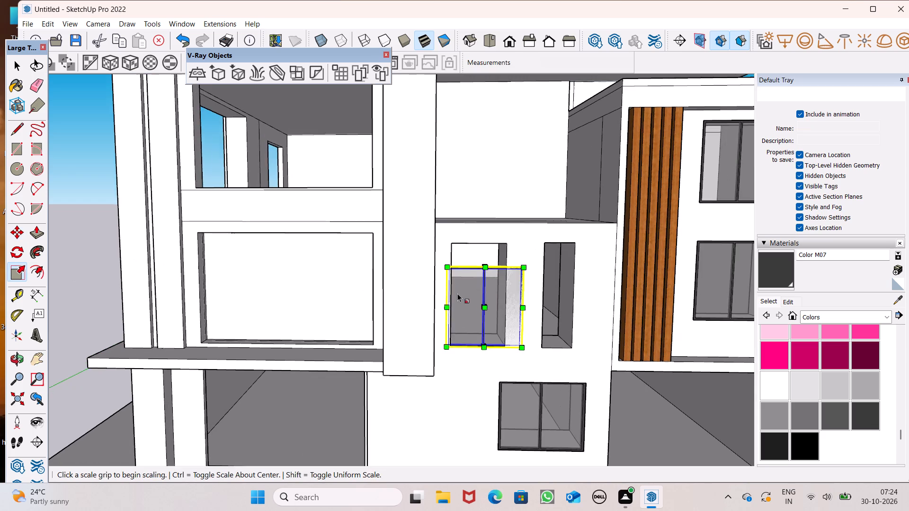
pyautogui.scroll(5, 523, 297)
pyautogui.moveTo(395, 251); pyautogui.dragTo(444, 304)
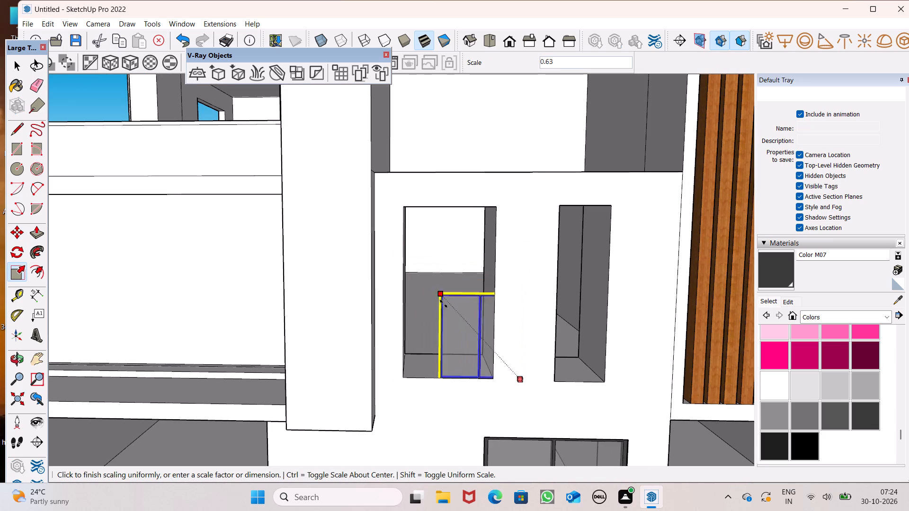
pyautogui.moveTo(444, 304); pyautogui.dragTo(460, 316)
# Move the reduced window sideways about 1' 2 5/8" to the lower corner of the wider tall opening.
pyautogui.press('space')
pyautogui.click(476, 364)
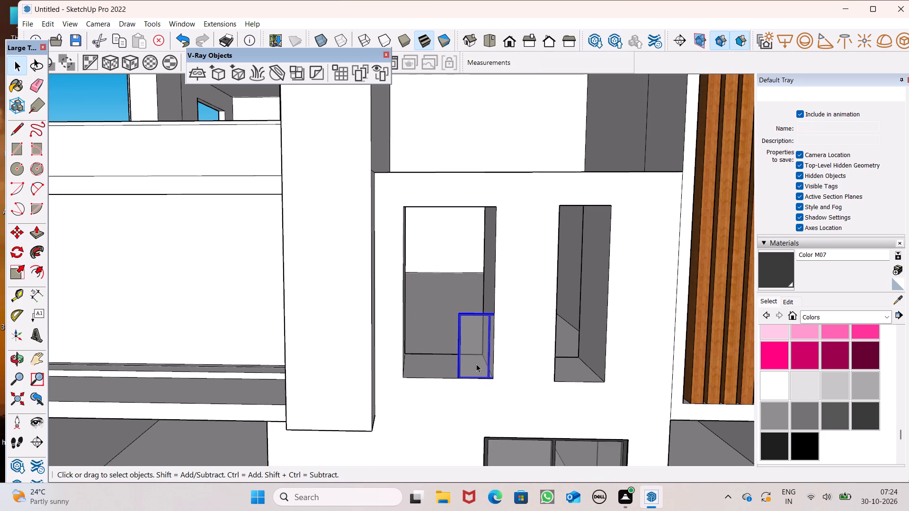
pyautogui.press('m')
pyautogui.press('Return')
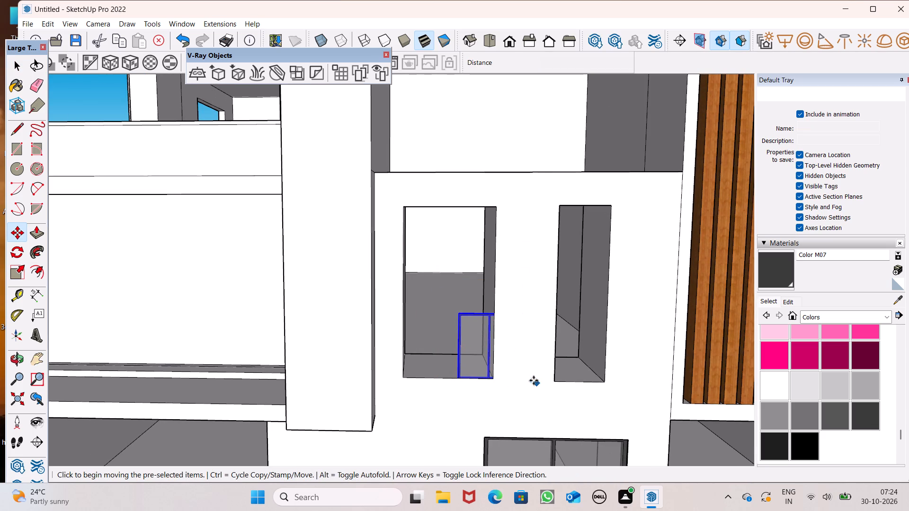
pyautogui.moveTo(522, 379); pyautogui.dragTo(492, 378)
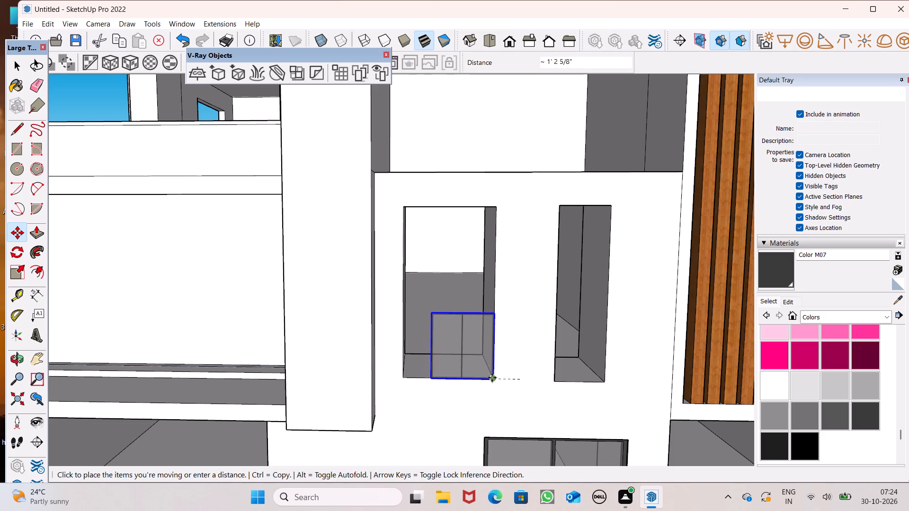
pyautogui.moveTo(492, 378); pyautogui.dragTo(492, 376)
# Shift the reduced window into the wider tall opening, aligning its frame with the opening's lower corner edge.
pyautogui.moveTo(495, 375); pyautogui.dragTo(376, 425, button='middle')
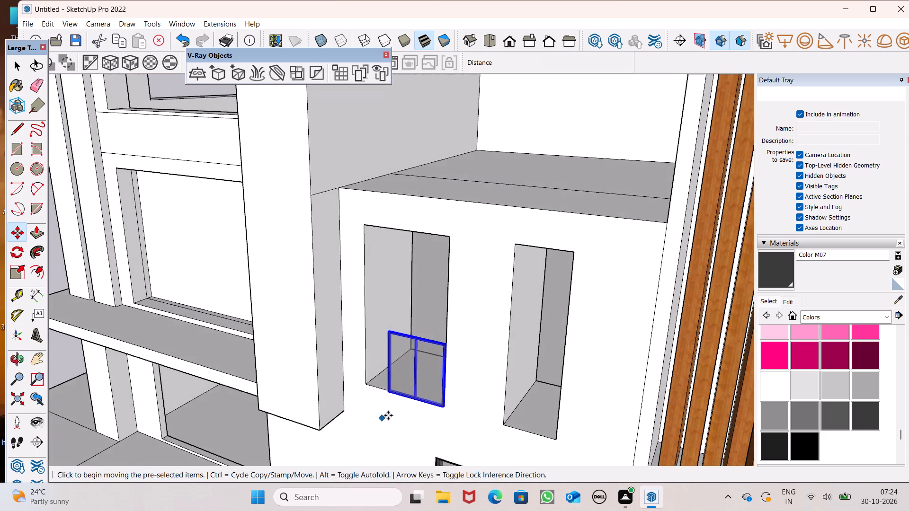
pyautogui.scroll(15, 450, 409)
pyautogui.moveTo(431, 412); pyautogui.dragTo(430, 400)
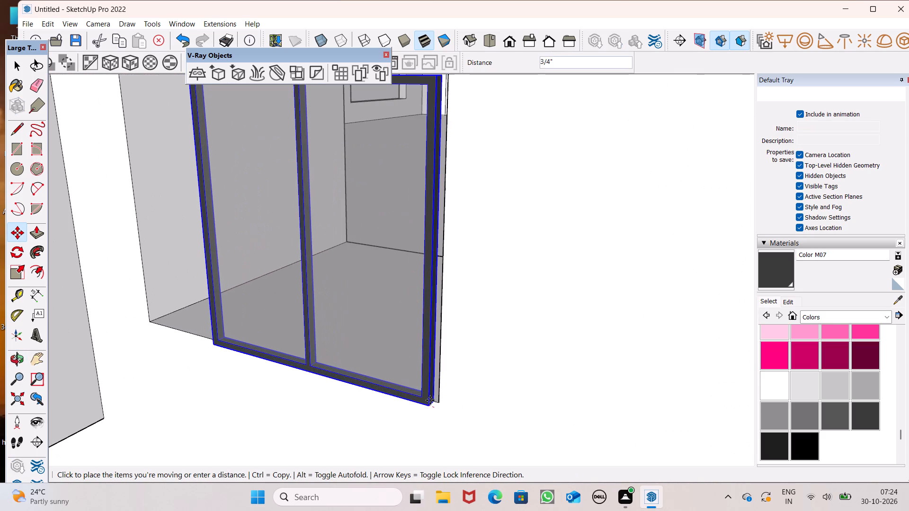
pyautogui.moveTo(430, 400); pyautogui.dragTo(437, 400)
pyautogui.scroll(-14, 490, 377)
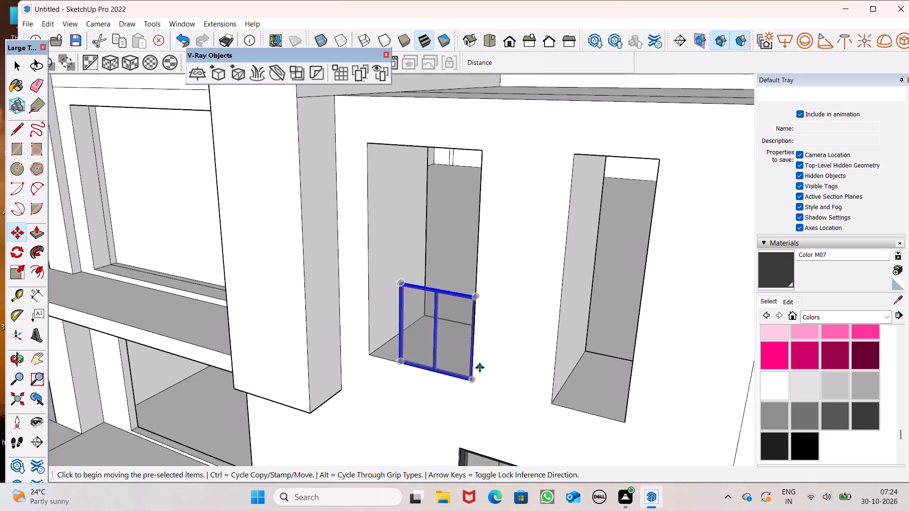
# Copy the reduced window to the lower corner of the adjacent narrow tall opening.
pyautogui.scroll(-5, 481, 374)
pyautogui.scroll(1, 466, 377)
pyautogui.moveTo(492, 392); pyautogui.dragTo(566, 425, button='middle')
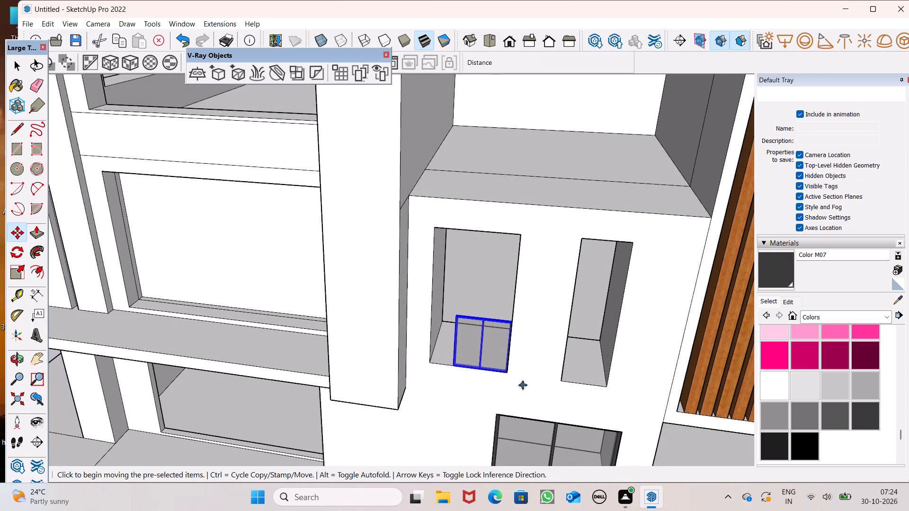
pyautogui.scroll(6, 517, 367)
pyautogui.moveTo(496, 373); pyautogui.dragTo(700, 431)
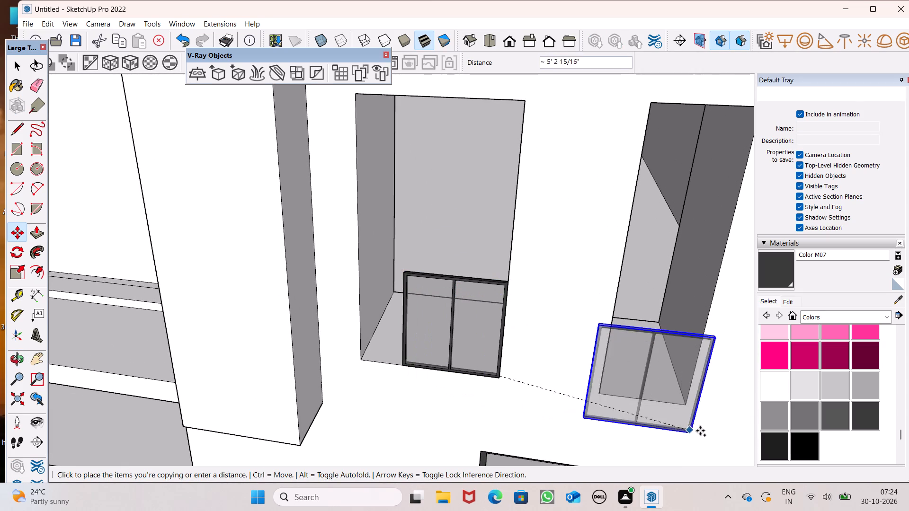
pyautogui.moveTo(700, 431); pyautogui.dragTo(689, 403)
# Move the copied window about 3/4" back into the narrow tall opening at its lower corner.
pyautogui.moveTo(678, 416); pyautogui.dragTo(535, 367, button='middle')
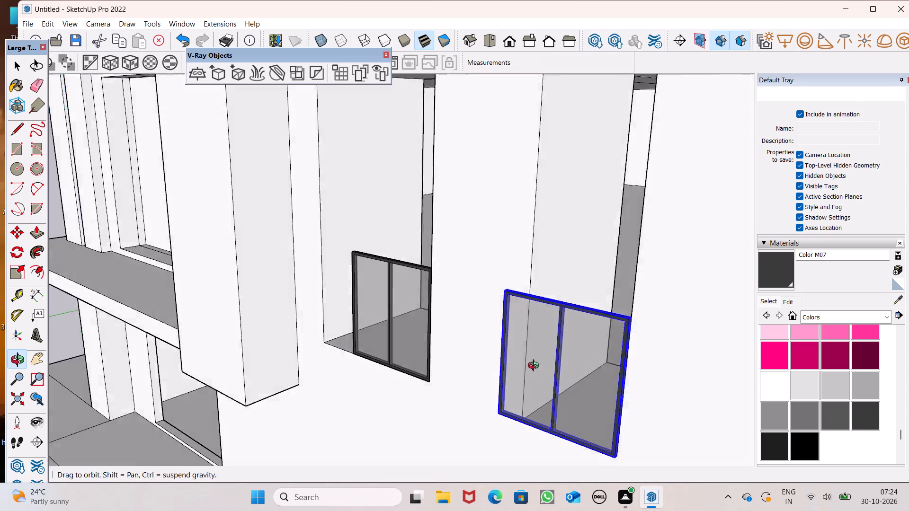
pyautogui.moveTo(535, 367); pyautogui.dragTo(529, 364, button='middle')
pyautogui.scroll(6, 588, 462)
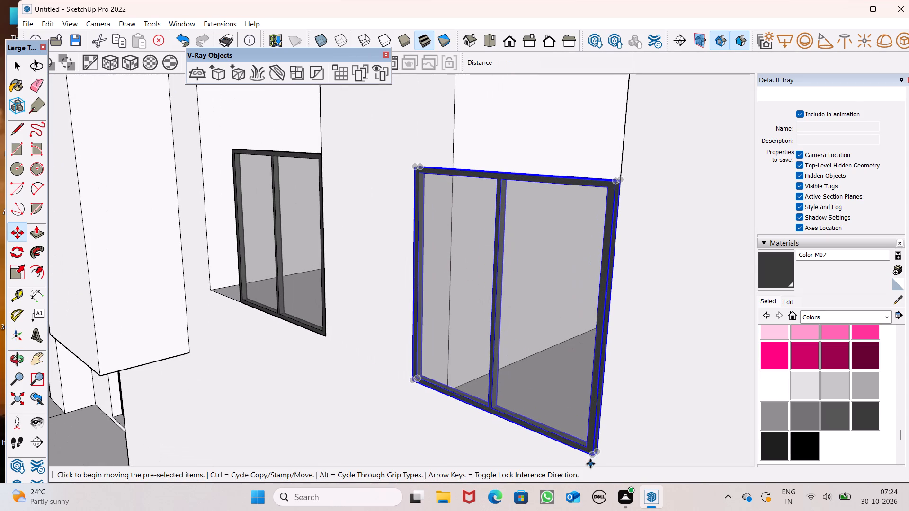
pyautogui.moveTo(591, 456); pyautogui.dragTo(600, 449)
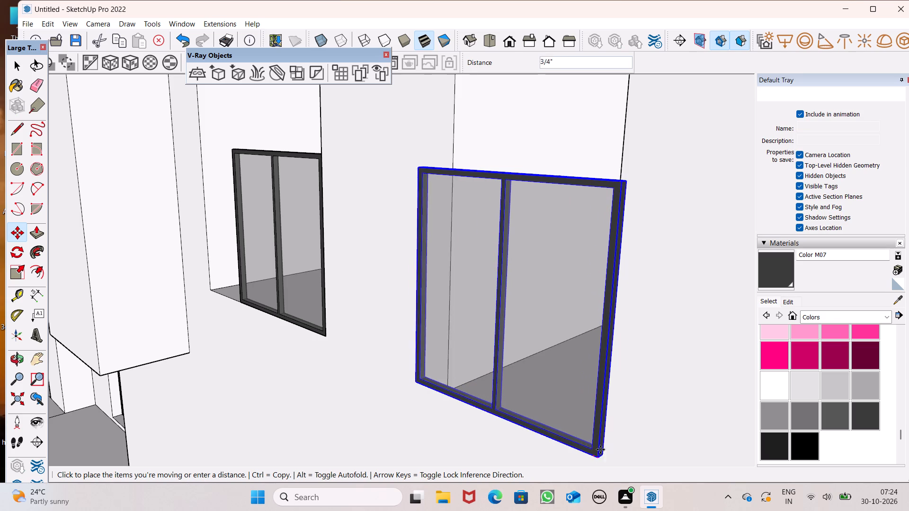
pyautogui.moveTo(600, 449); pyautogui.dragTo(600, 450)
pyautogui.scroll(-7, 576, 411)
pyautogui.moveTo(576, 411); pyautogui.dragTo(606, 413, button='middle')
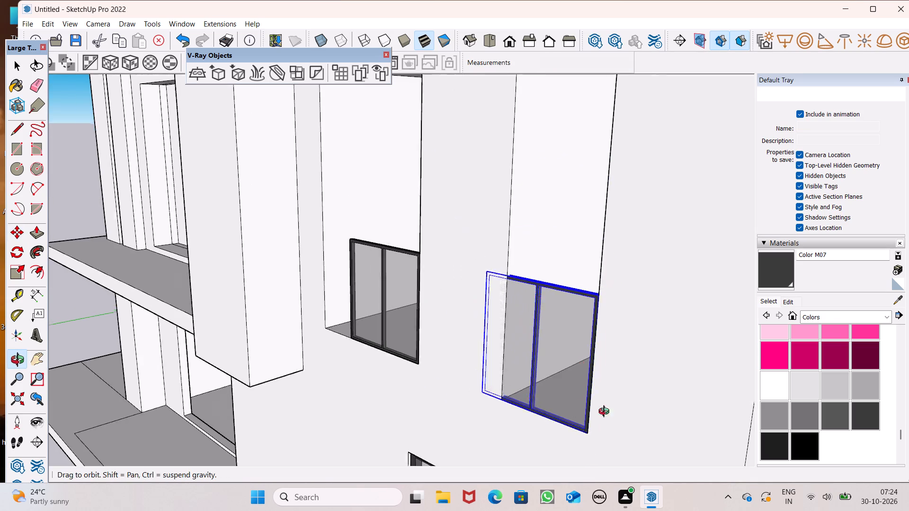
pyautogui.moveTo(606, 413); pyautogui.dragTo(722, 421, button='middle')
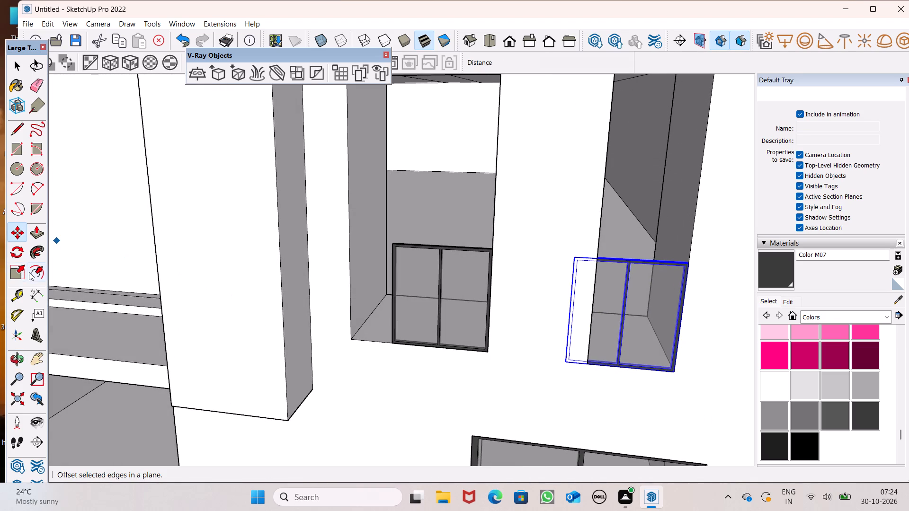
# Scale the copied window uniformly to about 0.79 so it fits the narrow tall opening's width.
pyautogui.click(19, 275)
pyautogui.scroll(-7, 52, 296)
pyautogui.moveTo(252, 288); pyautogui.dragTo(277, 348, button='middle')
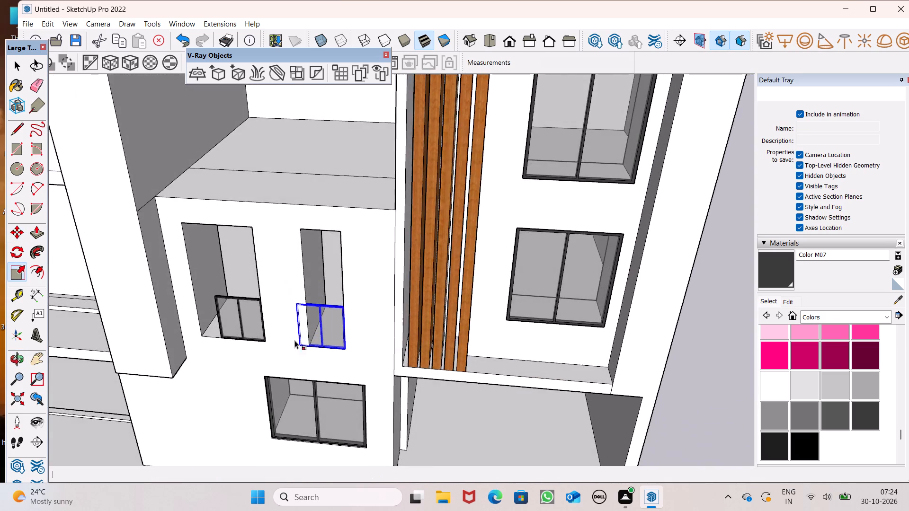
pyautogui.scroll(6, 306, 333)
pyautogui.moveTo(288, 282); pyautogui.dragTo(311, 298)
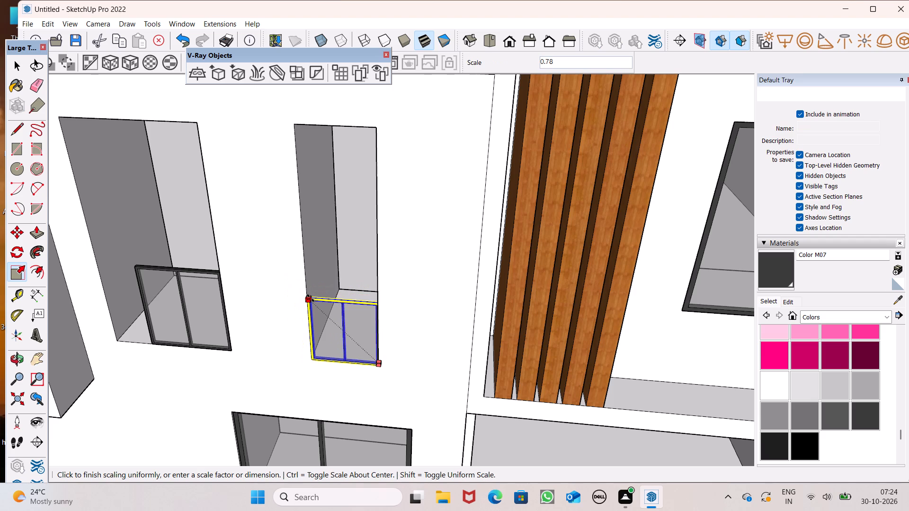
pyautogui.moveTo(311, 298); pyautogui.dragTo(308, 298)
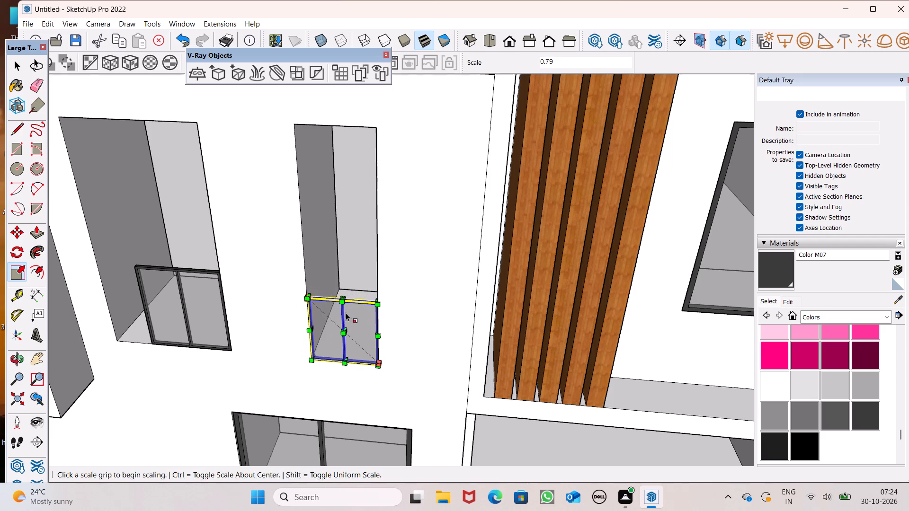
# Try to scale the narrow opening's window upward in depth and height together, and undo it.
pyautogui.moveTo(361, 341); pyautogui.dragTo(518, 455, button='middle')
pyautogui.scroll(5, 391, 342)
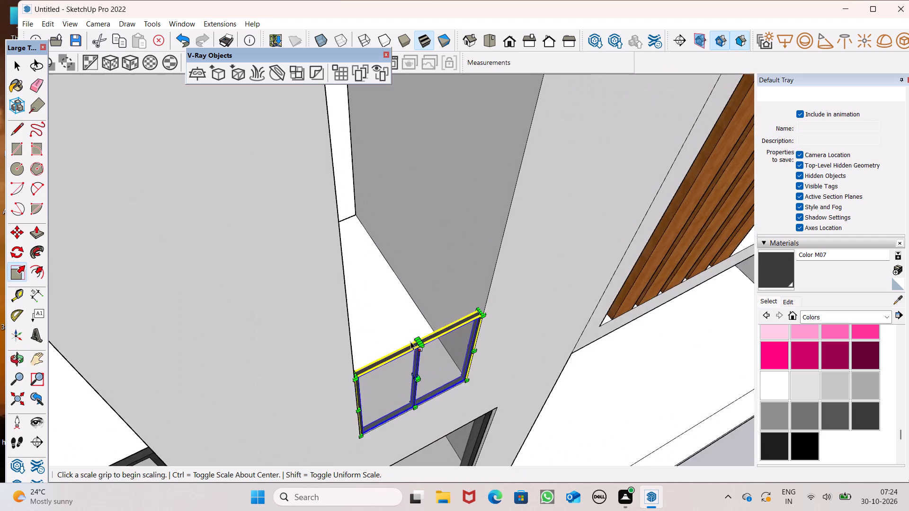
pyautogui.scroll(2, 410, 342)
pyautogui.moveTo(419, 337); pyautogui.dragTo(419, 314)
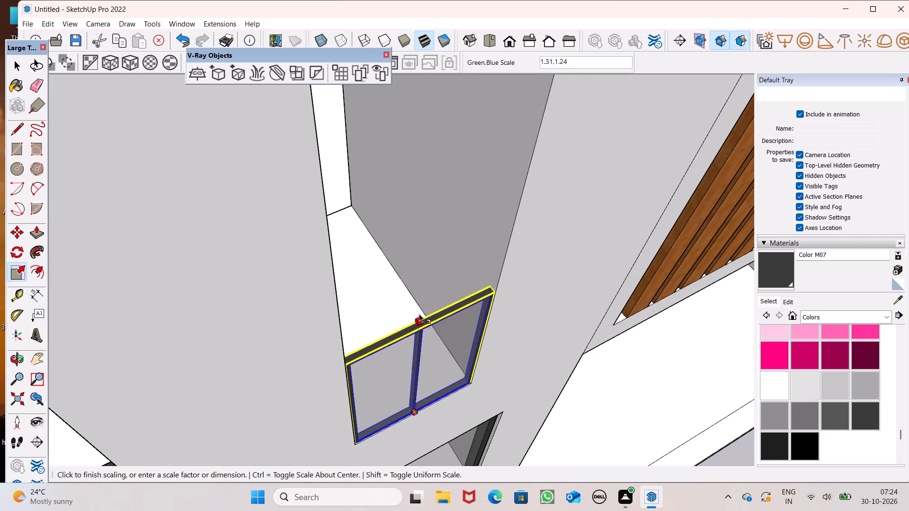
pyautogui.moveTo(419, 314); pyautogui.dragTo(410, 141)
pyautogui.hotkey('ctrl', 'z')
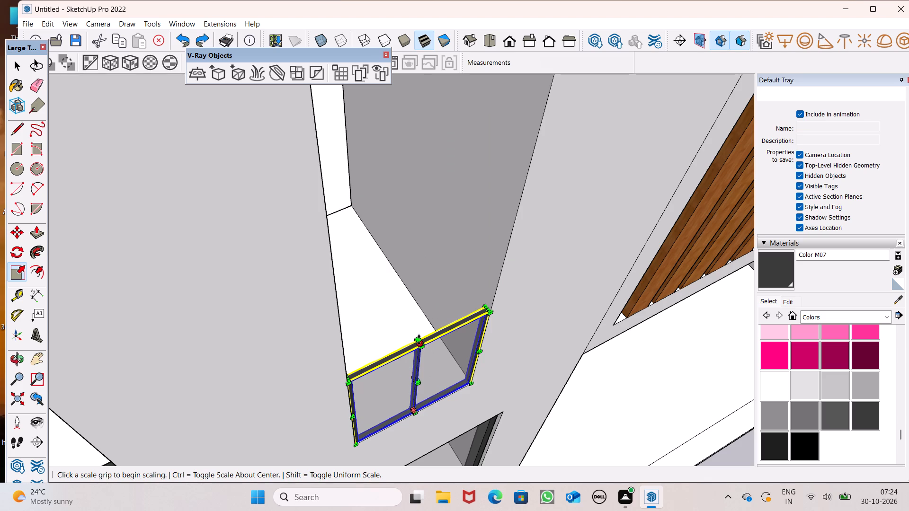
# Stretch the narrow opening's window upward along the blue axis until its frame meets the opening's top edge, and deselect it.
pyautogui.moveTo(419, 339); pyautogui.dragTo(406, 81)
pyautogui.scroll(-7, 419, 120)
pyautogui.scroll(-7, 392, 213)
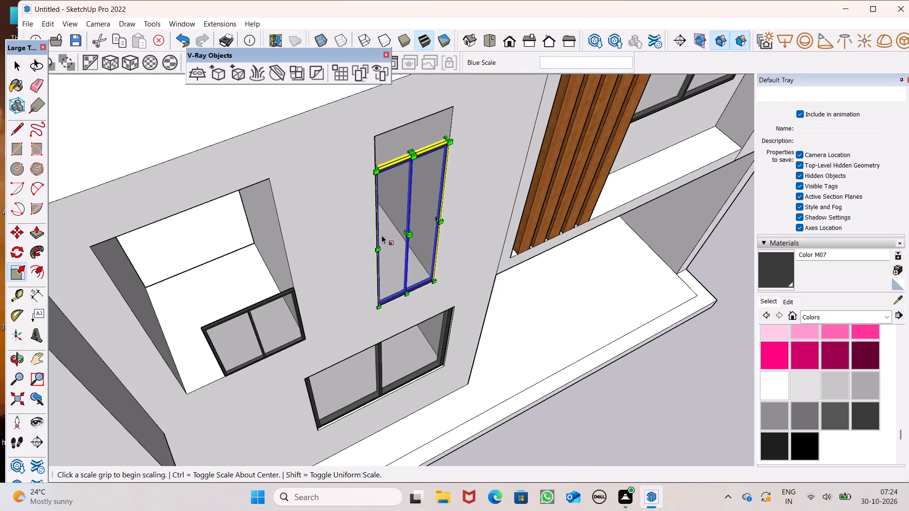
pyautogui.scroll(15, 399, 116)
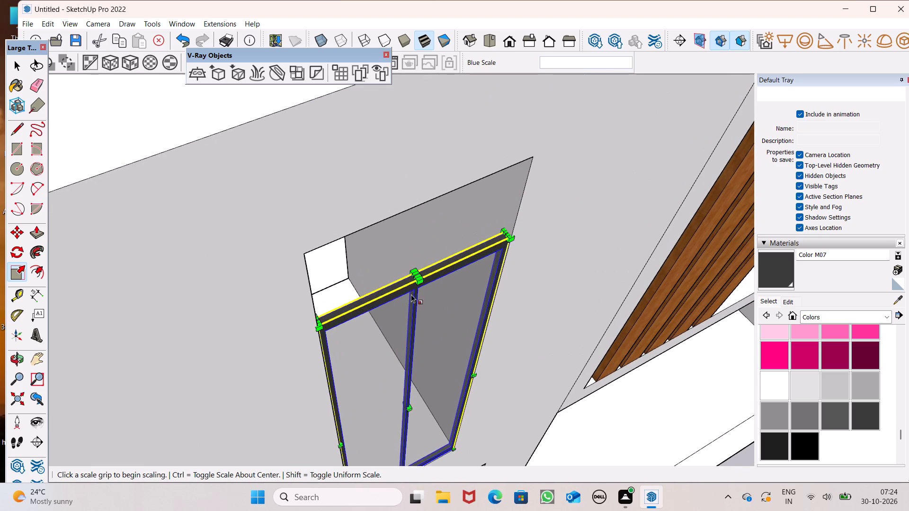
pyautogui.moveTo(416, 284); pyautogui.dragTo(407, 211)
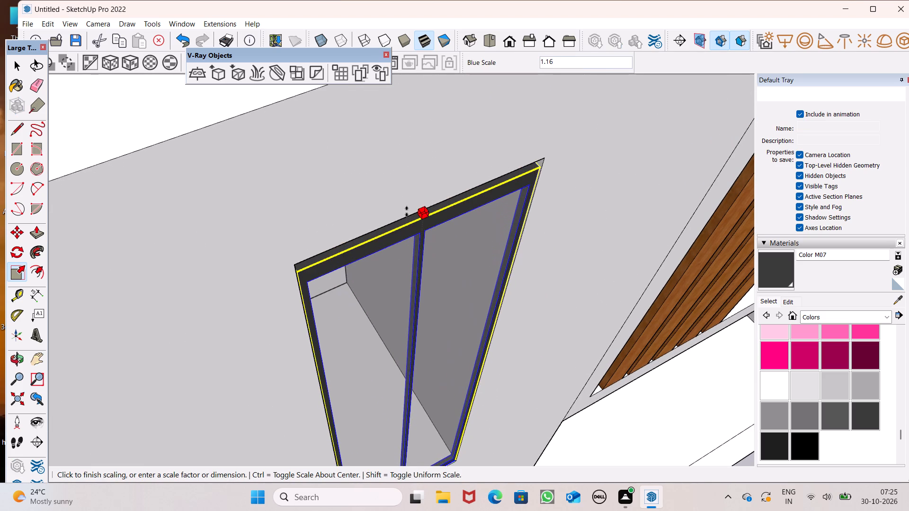
pyautogui.moveTo(407, 211); pyautogui.dragTo(406, 208)
pyautogui.moveTo(403, 238); pyautogui.dragTo(395, 169, button='middle')
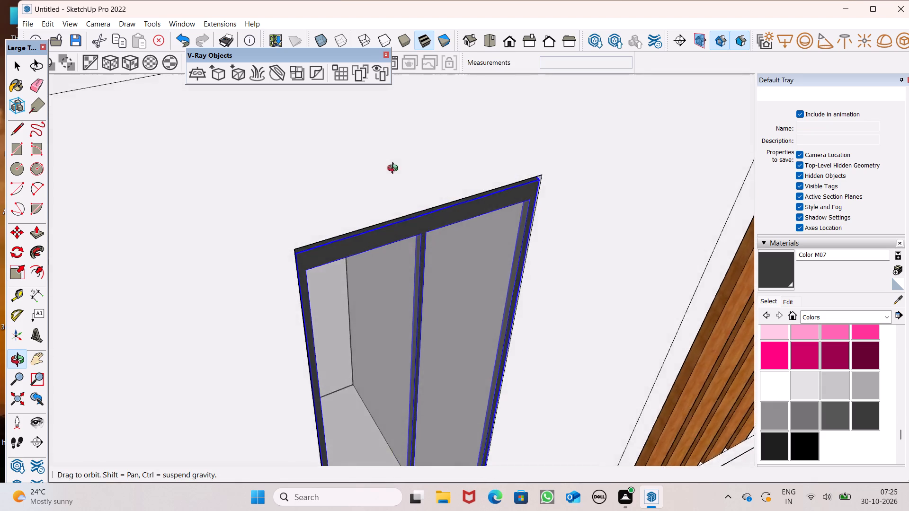
pyautogui.moveTo(395, 169); pyautogui.dragTo(373, 96, button='middle')
pyautogui.scroll(8, 420, 194)
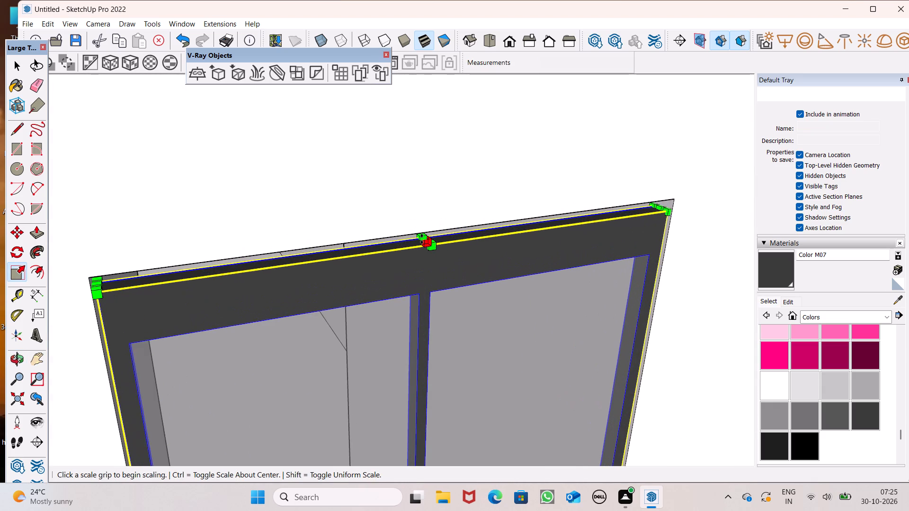
pyautogui.moveTo(422, 239); pyautogui.dragTo(422, 220)
pyautogui.scroll(-17, 383, 190)
pyautogui.scroll(-7, 363, 195)
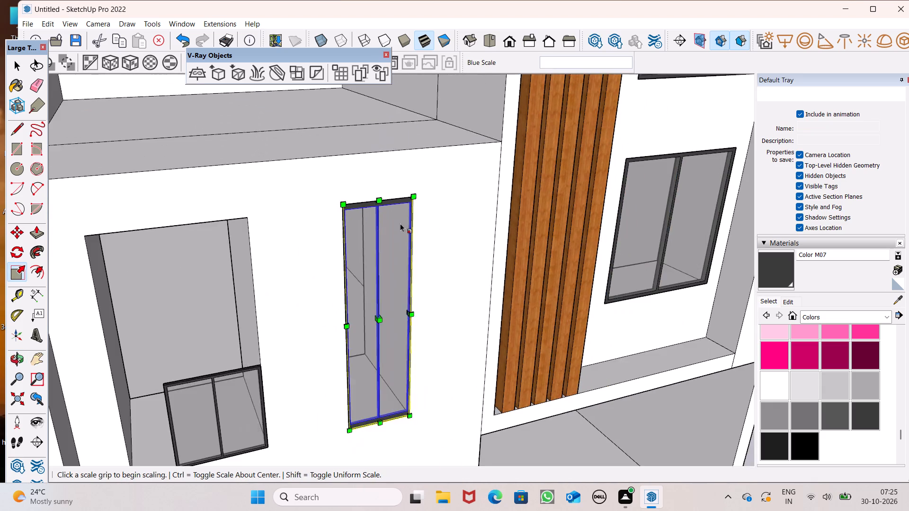
pyautogui.moveTo(401, 228); pyautogui.dragTo(353, 218, button='middle')
pyautogui.press('space')
pyautogui.scroll(-6, 360, 203)
pyautogui.scroll(-5, 322, 299)
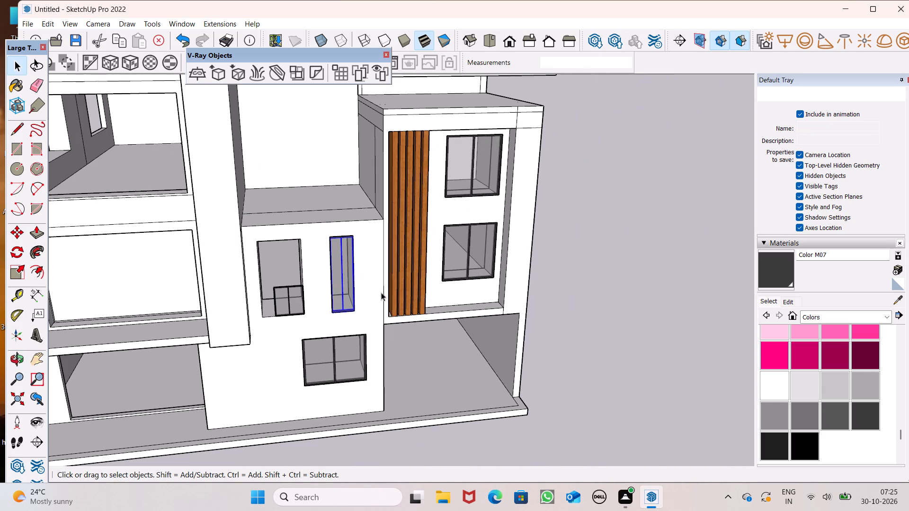
pyautogui.click(667, 285)
# Widen the window in the wider tall opening along the red axis by about 1.43 to reach the opposite side edge.
pyautogui.scroll(8, 246, 286)
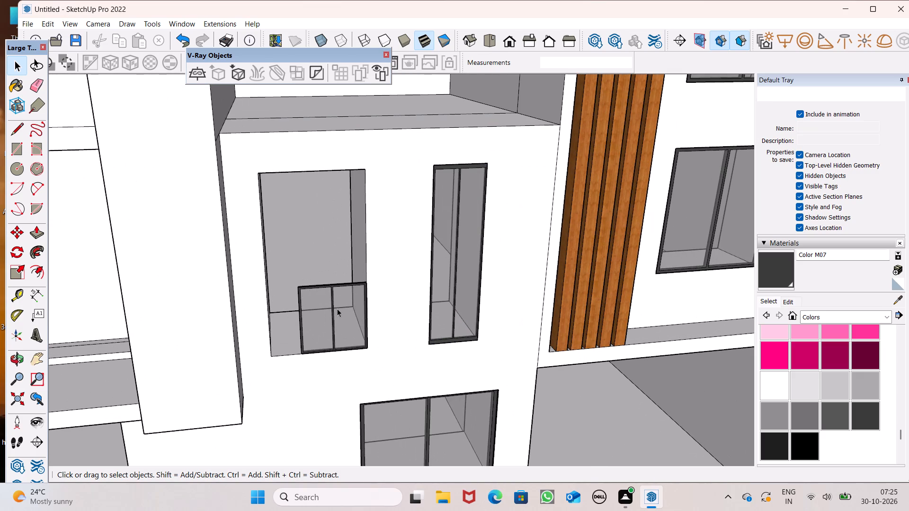
pyautogui.click(337, 308)
pyautogui.click(14, 273)
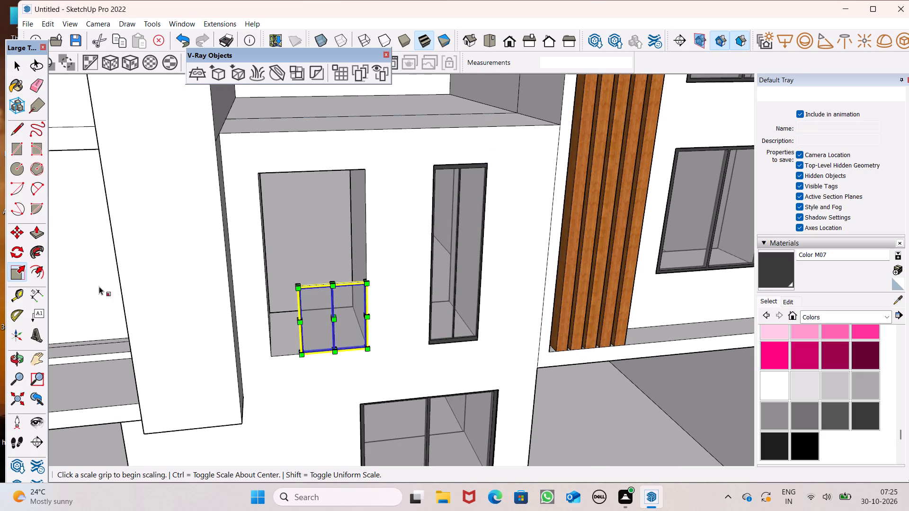
pyautogui.moveTo(320, 308); pyautogui.dragTo(427, 376, button='middle')
pyautogui.scroll(6, 342, 365)
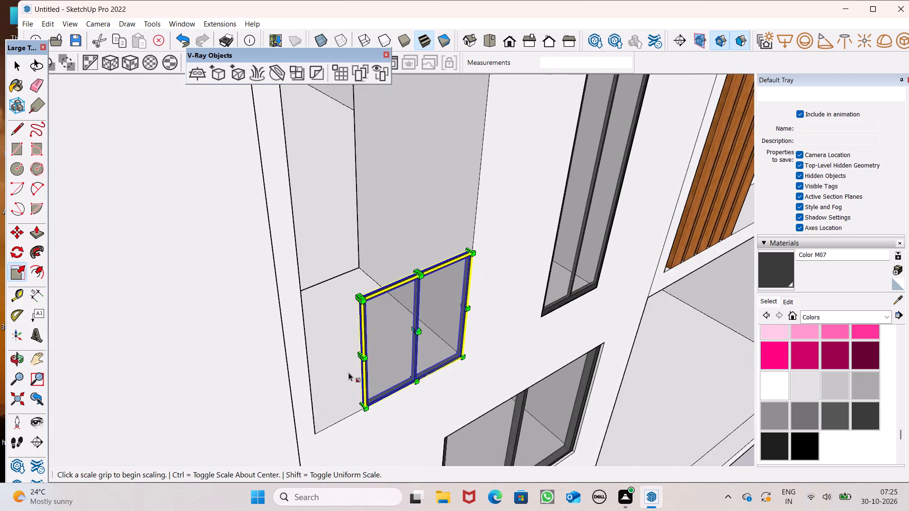
pyautogui.scroll(2, 348, 372)
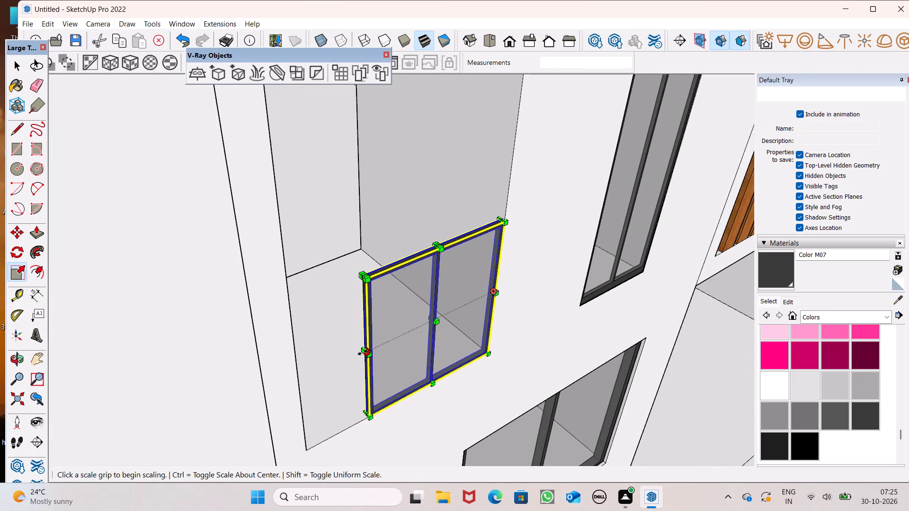
pyautogui.moveTo(363, 352); pyautogui.dragTo(292, 365)
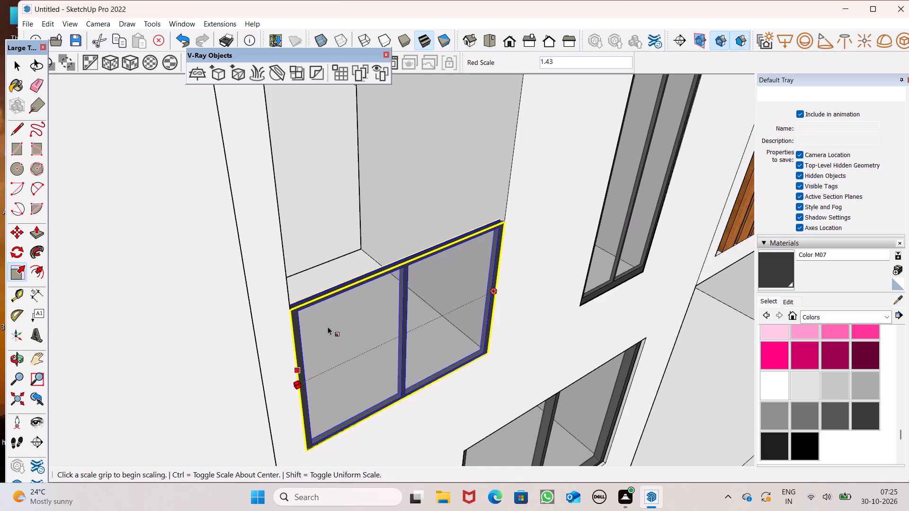
pyautogui.scroll(9, 299, 408)
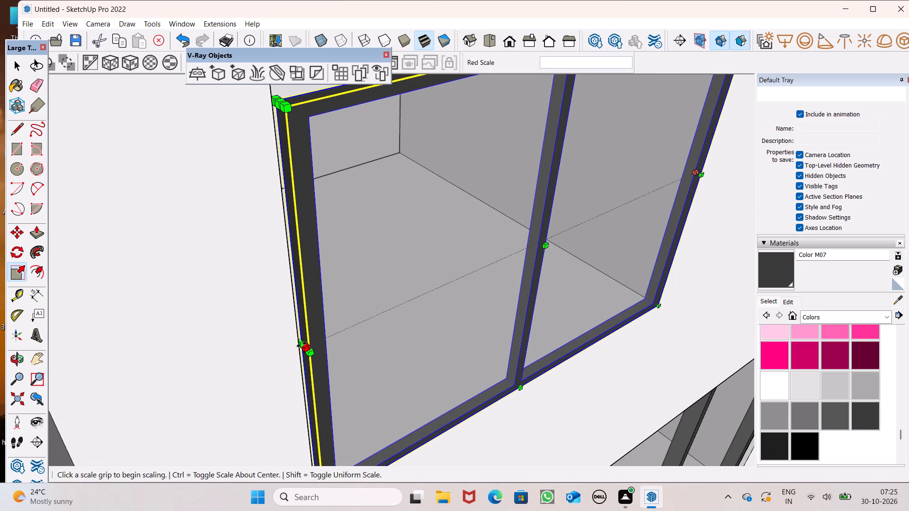
pyautogui.moveTo(302, 346); pyautogui.dragTo(298, 350)
pyautogui.scroll(-7, 331, 374)
pyautogui.scroll(-6, 369, 390)
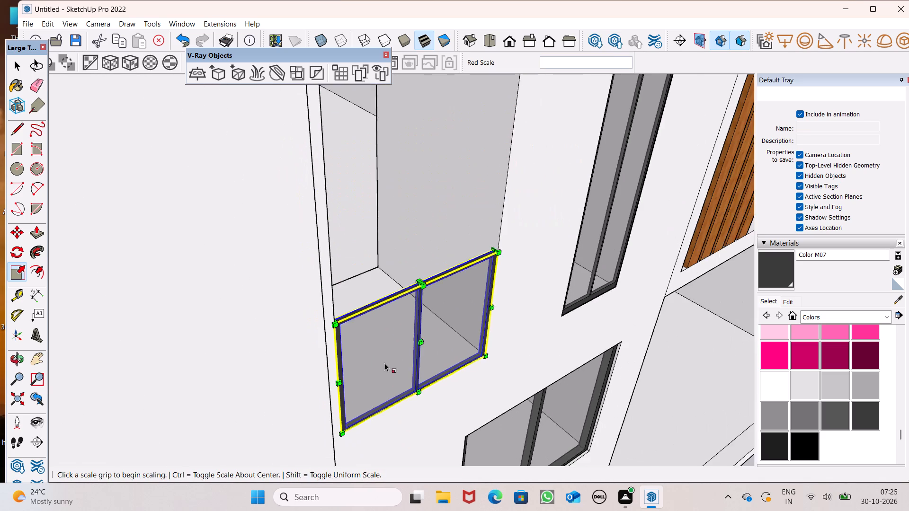
# Stretch the wider opening's window upward along the blue axis to just below the opening's top edge.
pyautogui.scroll(-6, 387, 374)
pyautogui.scroll(6, 377, 210)
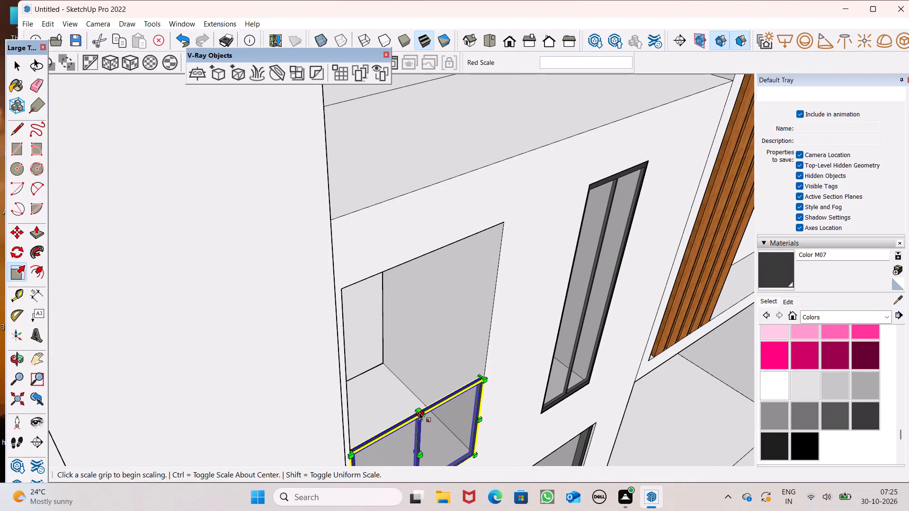
pyautogui.scroll(-6, 427, 319)
pyautogui.moveTo(435, 361); pyautogui.dragTo(449, 381, button='middle')
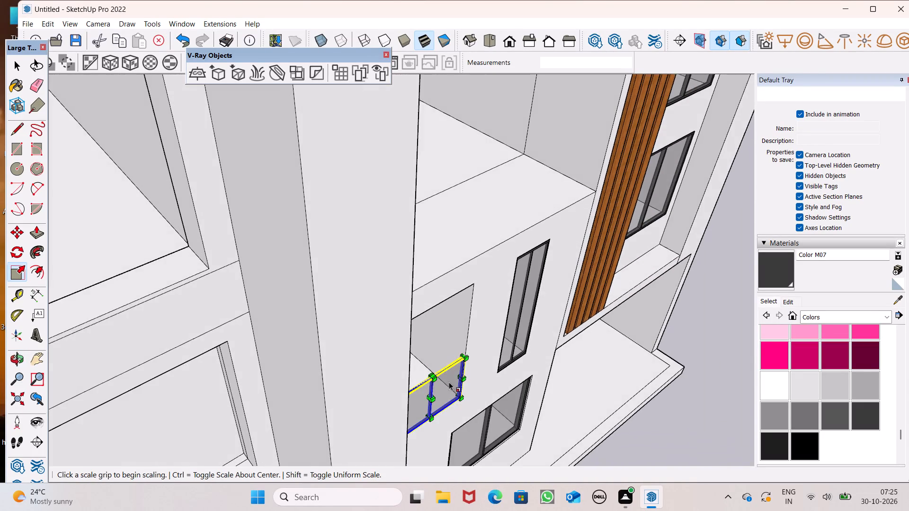
pyautogui.scroll(13, 437, 384)
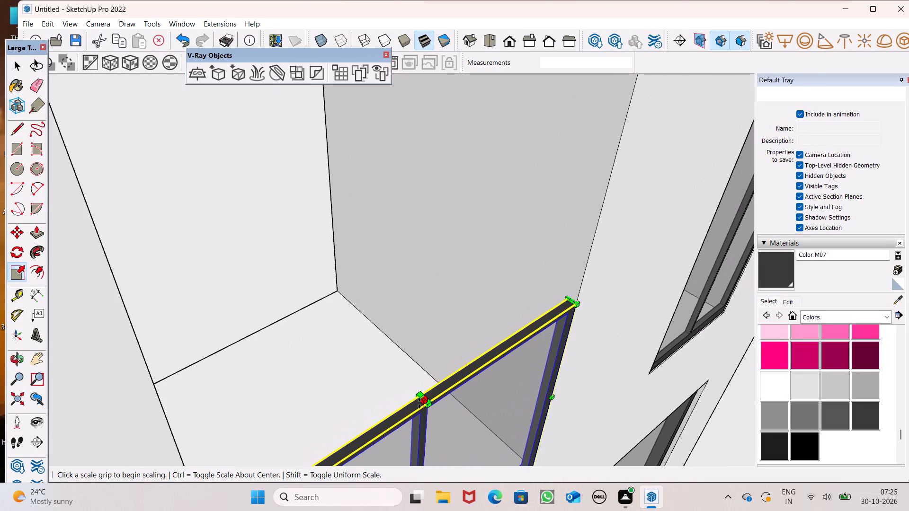
pyautogui.moveTo(419, 403); pyautogui.dragTo(380, 101)
pyautogui.scroll(-7, 379, 217)
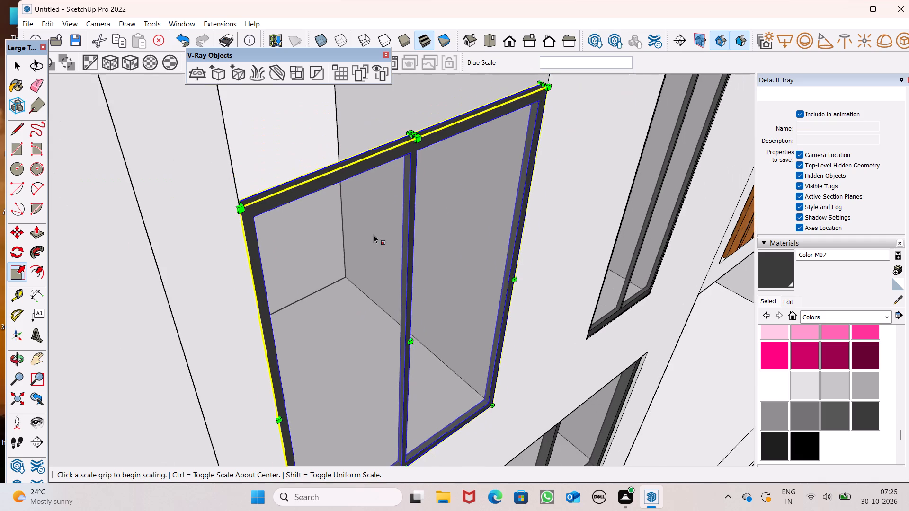
pyautogui.scroll(-7, 380, 261)
pyautogui.scroll(7, 361, 137)
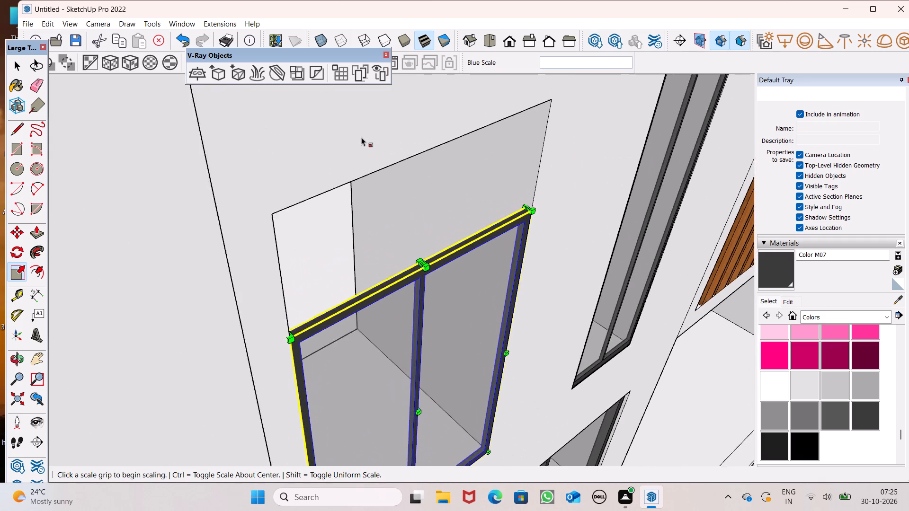
pyautogui.scroll(3, 361, 137)
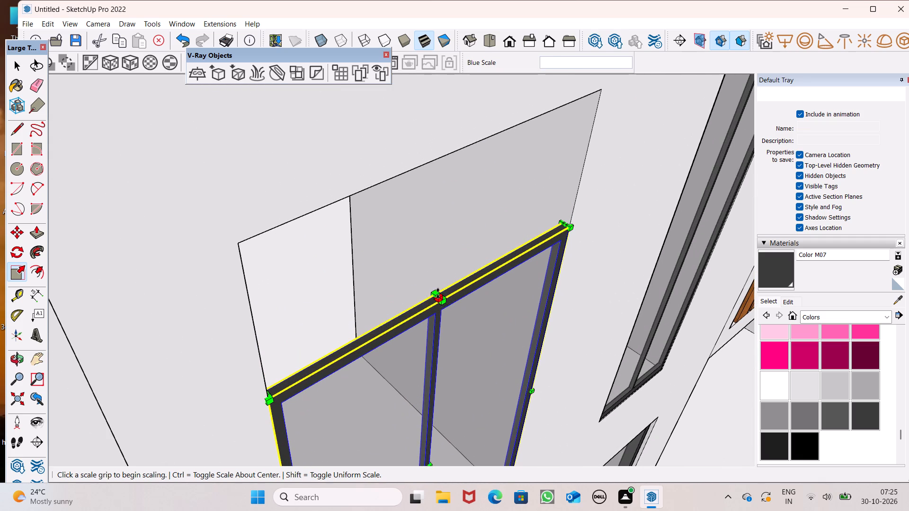
pyautogui.moveTo(438, 293); pyautogui.dragTo(373, 181)
pyautogui.scroll(-5, 298, 235)
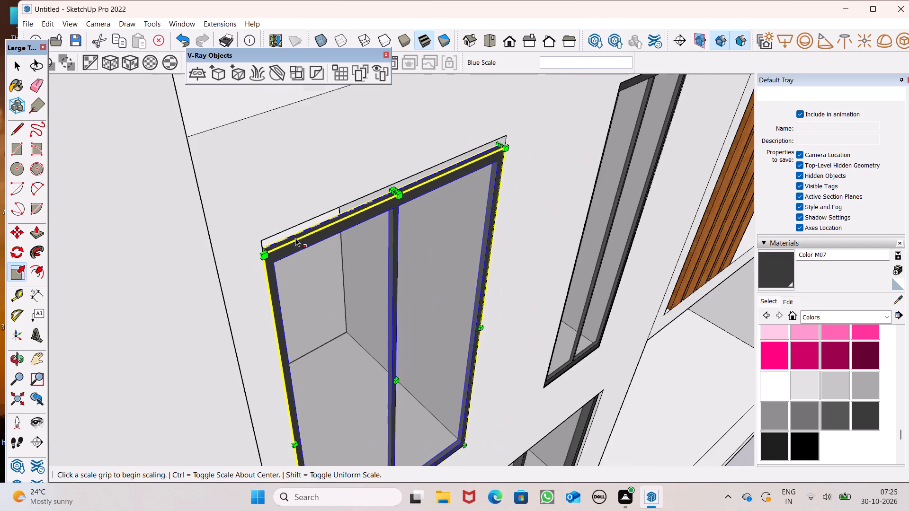
pyautogui.scroll(-1, 295, 238)
# Scale the wider opening's window height by about 1.03 so its frame meets the opening's top edge, and deselect it.
pyautogui.scroll(7, 366, 203)
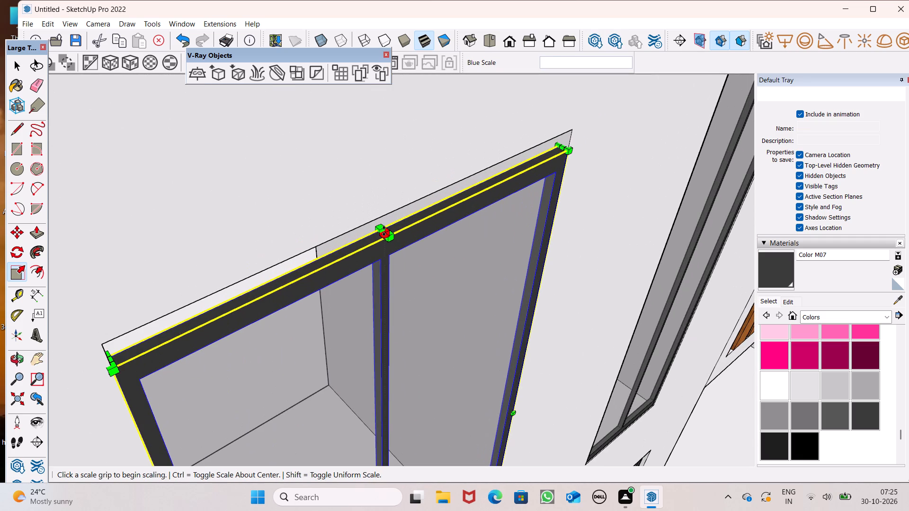
pyautogui.moveTo(384, 231); pyautogui.dragTo(382, 214)
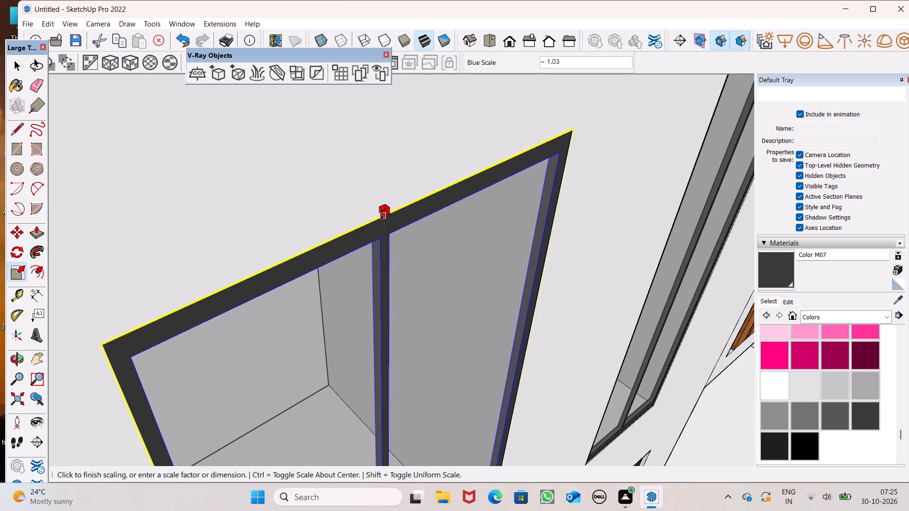
pyautogui.moveTo(382, 214); pyautogui.dragTo(378, 219)
pyautogui.scroll(-7, 310, 211)
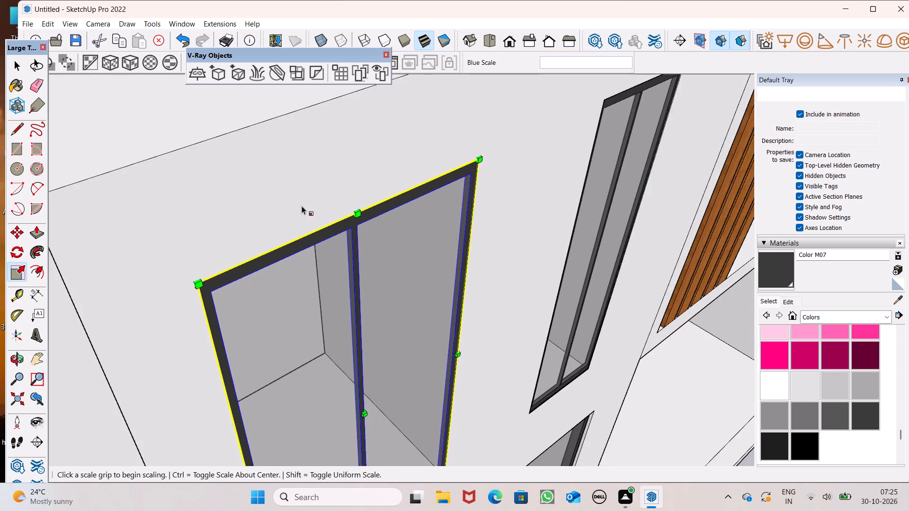
pyautogui.scroll(-7, 301, 206)
pyautogui.moveTo(297, 231); pyautogui.dragTo(131, 194, button='middle')
pyautogui.scroll(1, 278, 225)
pyautogui.scroll(-8, 436, 268)
pyautogui.press('space')
pyautogui.scroll(-6, 411, 259)
pyautogui.press('space')
pyautogui.scroll(-2, 374, 267)
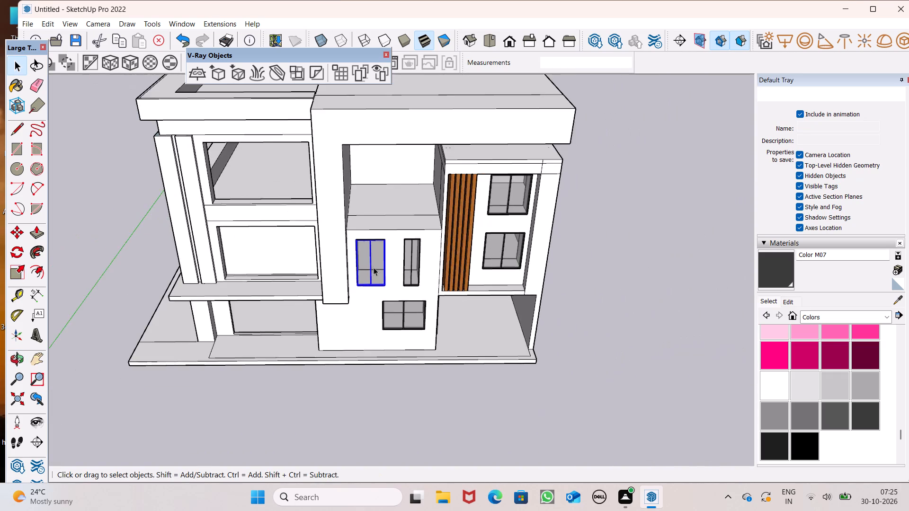
pyautogui.scroll(-2, 374, 267)
pyautogui.moveTo(391, 299); pyautogui.dragTo(385, 145, button='middle')
pyautogui.click(641, 341)
# Move the freestanding four-pane window from beside the house over to the facade's middle-floor wide opening.
pyautogui.scroll(-1, 629, 322)
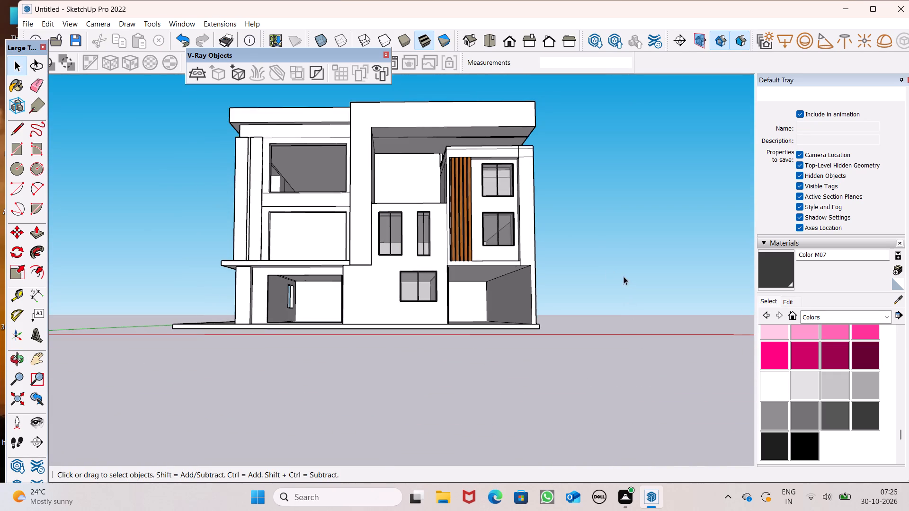
pyautogui.scroll(-4, 592, 237)
pyautogui.moveTo(544, 321); pyautogui.dragTo(565, 421, button='middle')
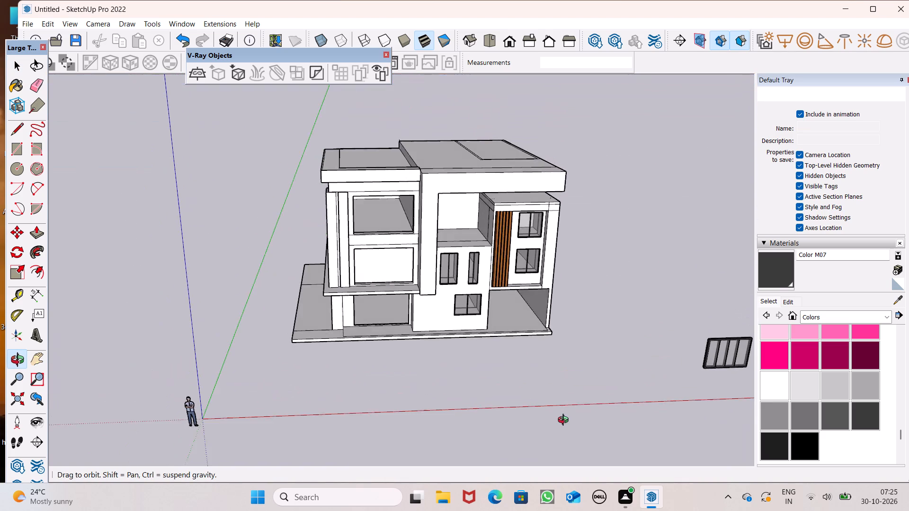
pyautogui.moveTo(565, 421); pyautogui.dragTo(479, 357, button='middle')
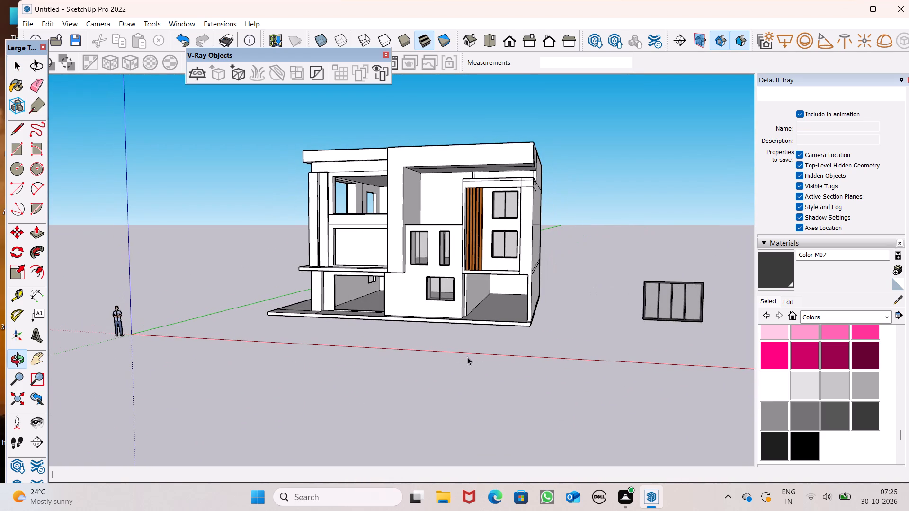
pyautogui.scroll(-1, 467, 357)
pyautogui.moveTo(423, 365); pyautogui.dragTo(439, 366, button='middle')
pyautogui.click(668, 301)
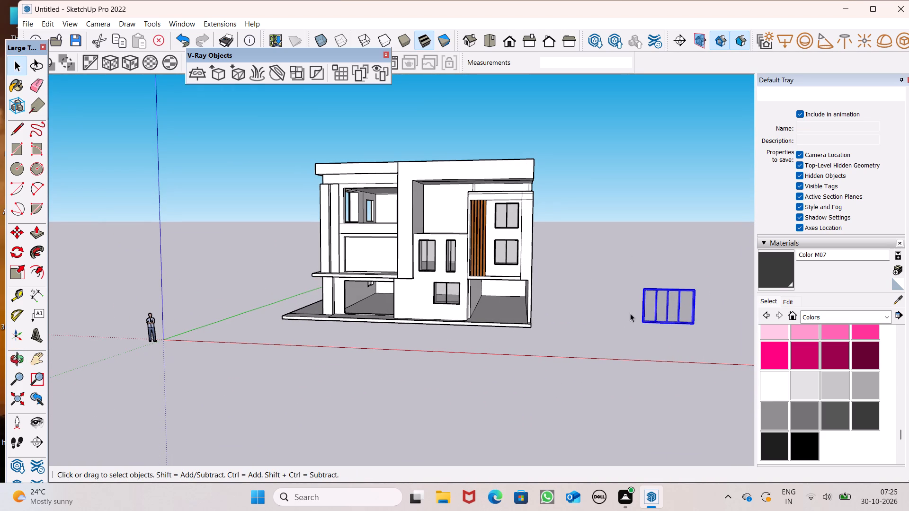
pyautogui.press('m')
pyautogui.press('Return')
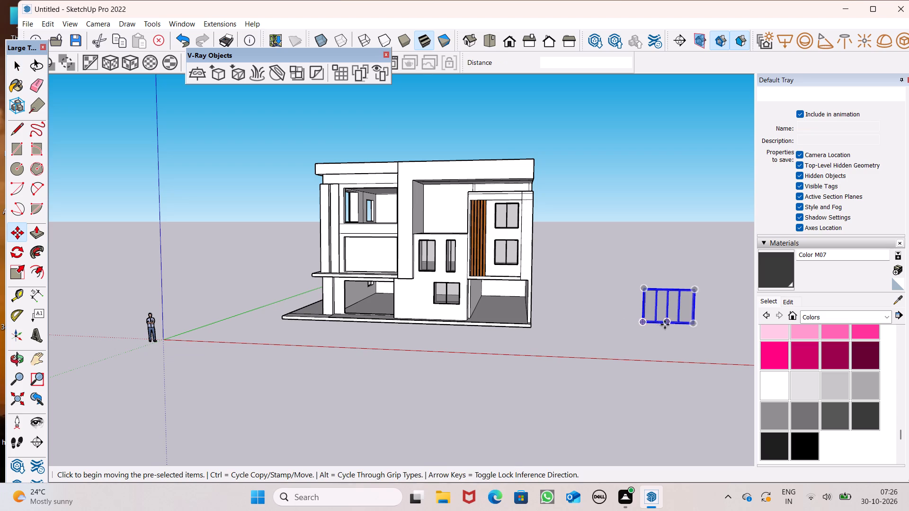
pyautogui.moveTo(694, 323); pyautogui.dragTo(377, 272)
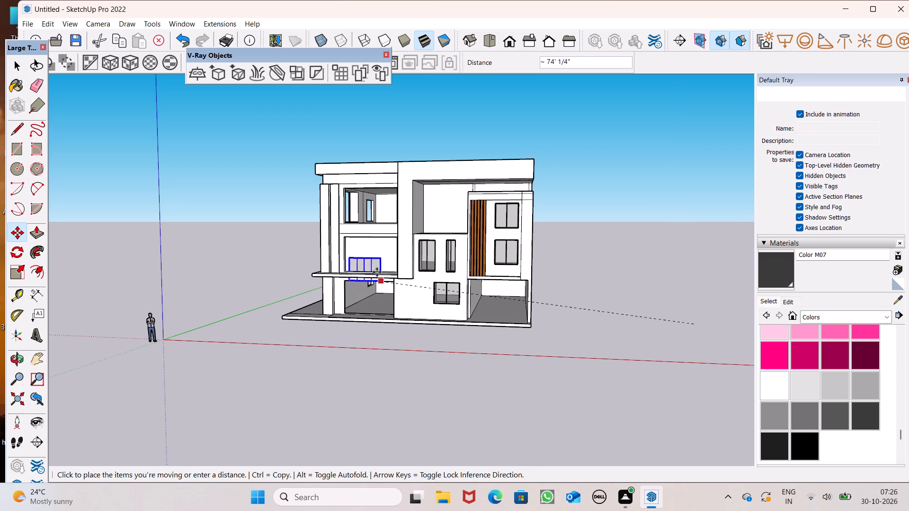
pyautogui.moveTo(377, 272); pyautogui.dragTo(393, 272)
# Move the four-pane window into the middle-floor wide opening, placing its corner at the opening's lower corner nearest the central pillar.
pyautogui.scroll(9, 328, 260)
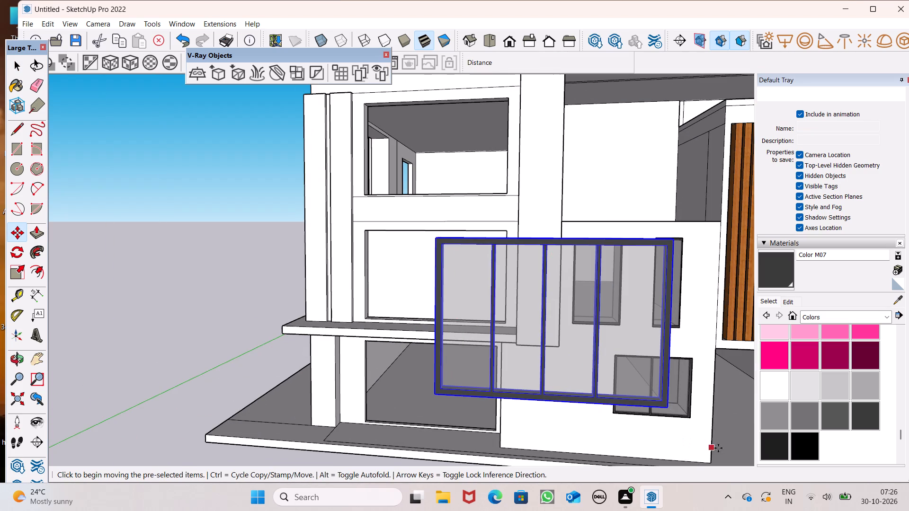
pyautogui.moveTo(669, 410); pyautogui.dragTo(510, 301)
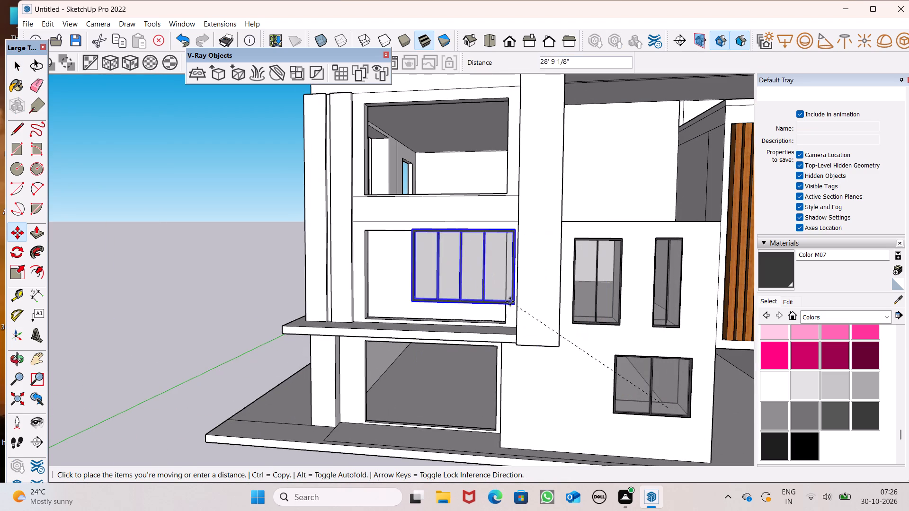
pyautogui.moveTo(510, 301); pyautogui.dragTo(488, 308)
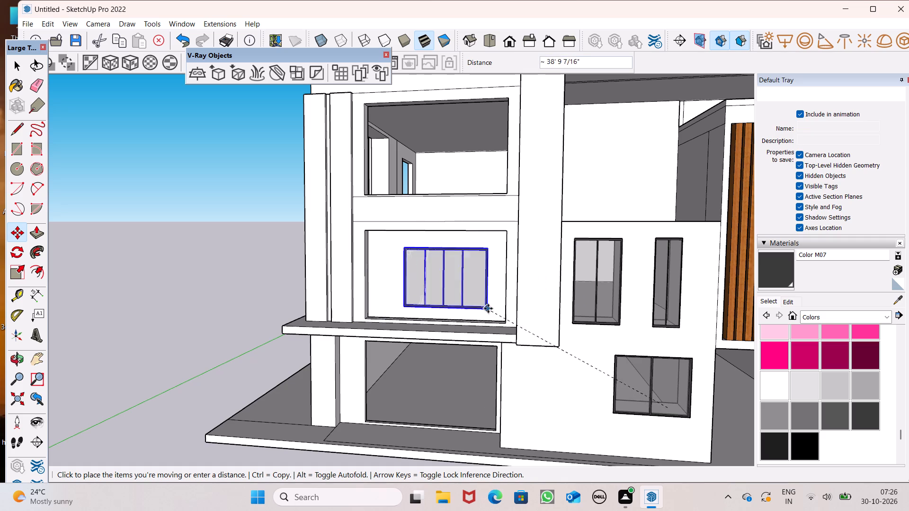
pyautogui.moveTo(488, 308); pyautogui.dragTo(499, 323)
# Examine how the four-pane window's lower corner sits against the middle-floor opening's edges and the ledge.
pyautogui.scroll(9, 459, 317)
pyautogui.scroll(1, 515, 360)
pyautogui.moveTo(512, 361); pyautogui.dragTo(478, 379, button='middle')
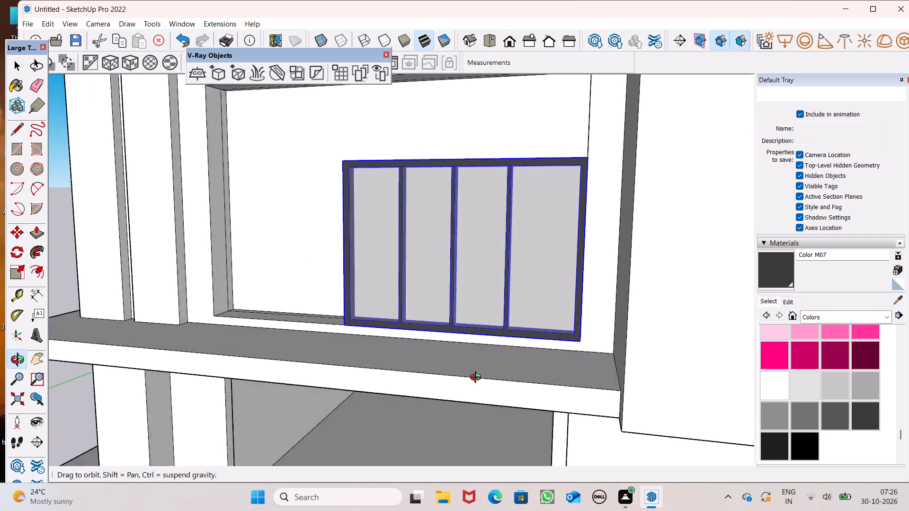
pyautogui.moveTo(478, 379); pyautogui.dragTo(473, 464, button='middle')
pyautogui.scroll(7, 580, 415)
pyautogui.scroll(7, 553, 348)
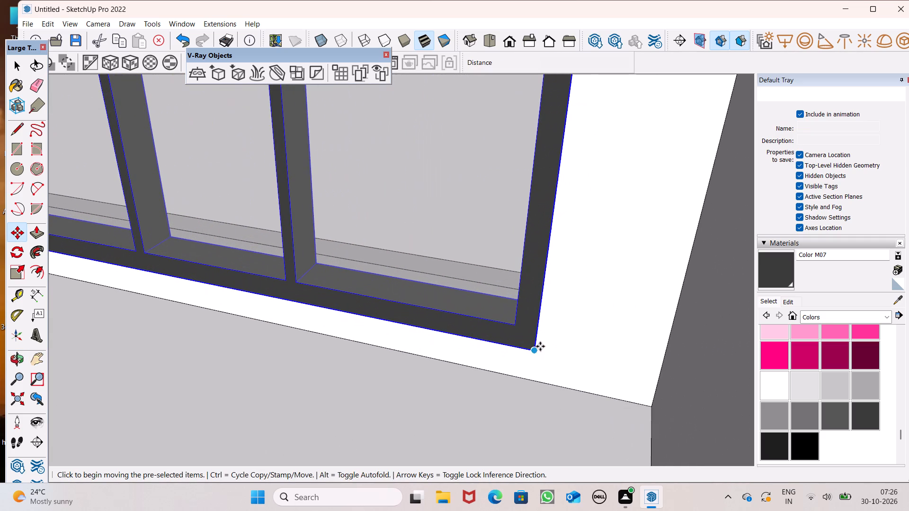
pyautogui.moveTo(564, 375); pyautogui.dragTo(539, 420, button='middle')
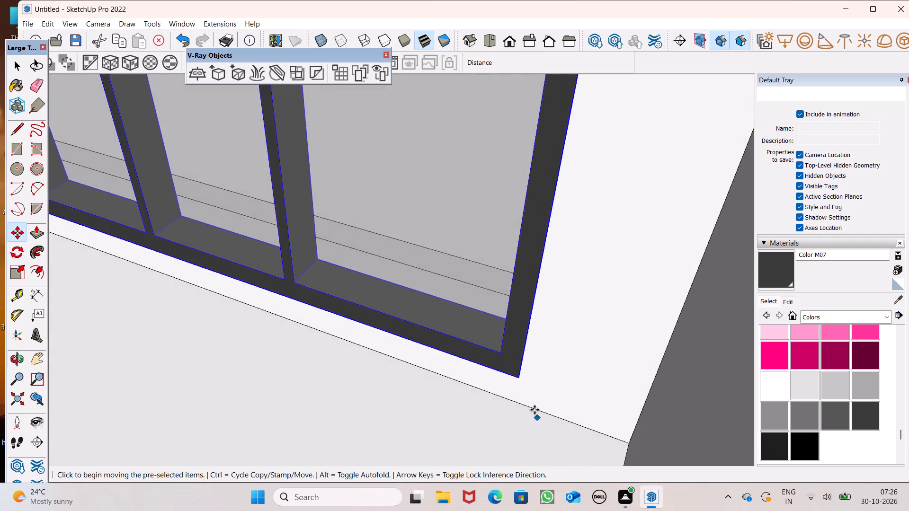
pyautogui.scroll(7, 531, 387)
pyautogui.moveTo(502, 453); pyautogui.dragTo(682, 377, button='middle')
pyautogui.scroll(1, 682, 377)
pyautogui.scroll(-6, 538, 308)
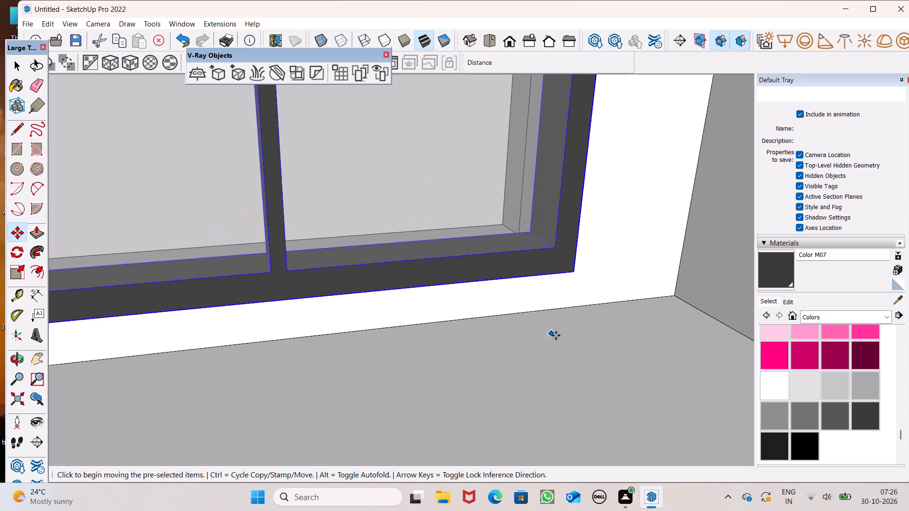
pyautogui.scroll(-7, 550, 322)
pyautogui.scroll(-14, 543, 324)
pyautogui.moveTo(525, 326); pyautogui.dragTo(581, 386, button='middle')
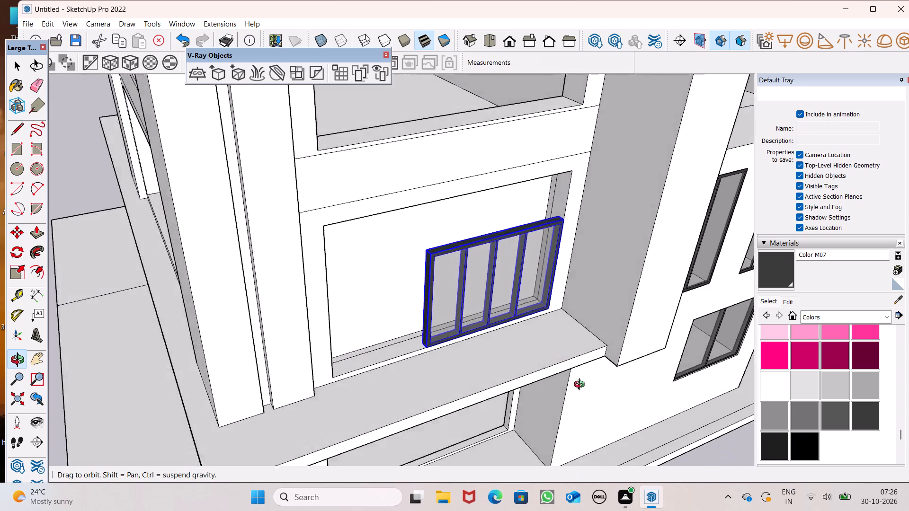
pyautogui.moveTo(581, 386); pyautogui.dragTo(613, 410, button='middle')
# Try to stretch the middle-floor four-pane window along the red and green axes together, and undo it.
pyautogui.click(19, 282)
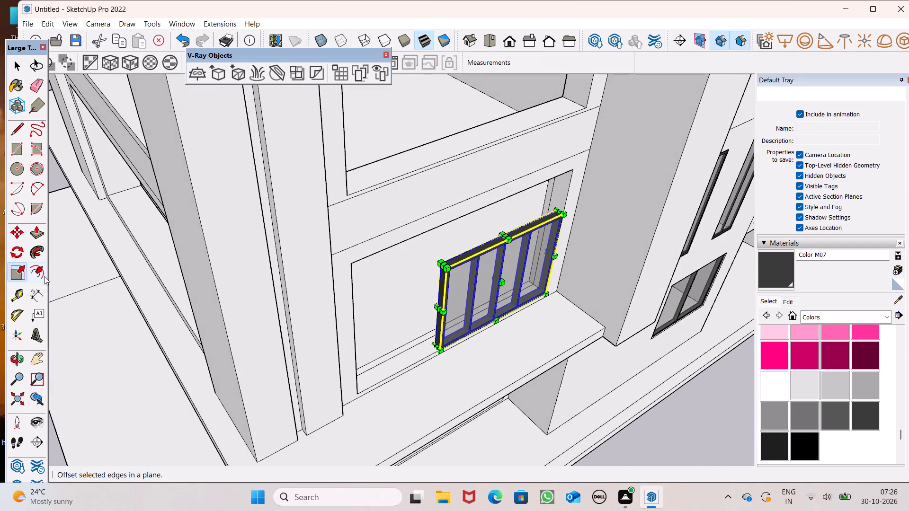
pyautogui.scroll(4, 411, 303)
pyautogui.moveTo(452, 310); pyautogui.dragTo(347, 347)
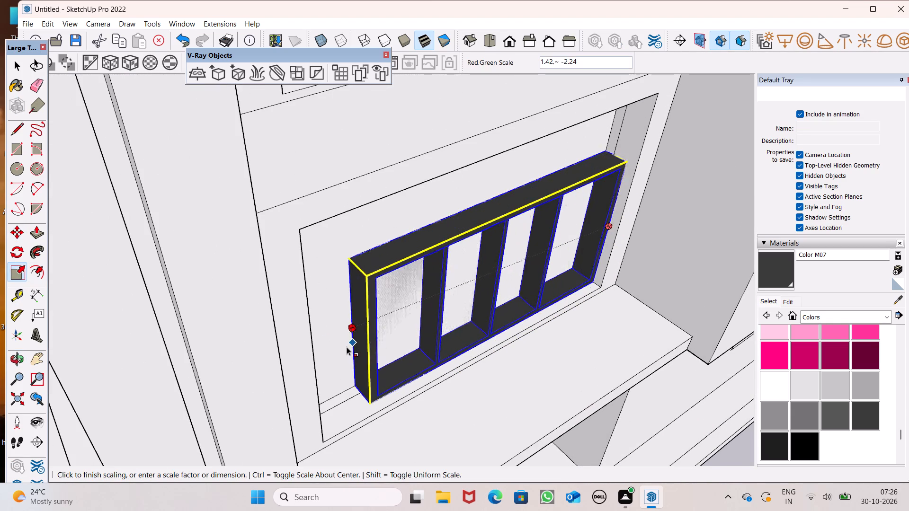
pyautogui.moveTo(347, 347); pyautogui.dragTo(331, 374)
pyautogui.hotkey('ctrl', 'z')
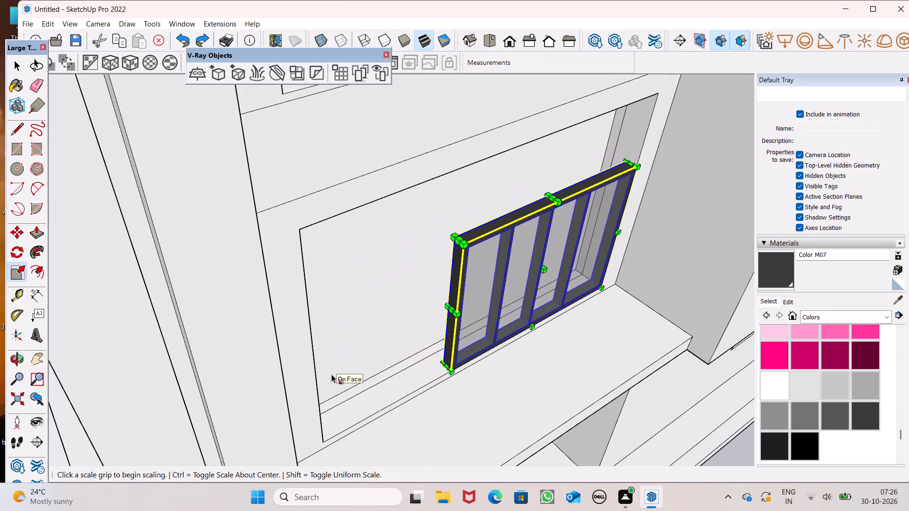
# Widen the middle-floor four-pane window along the red axis by about 1.66 to reach the opening's opposite side edge.
pyautogui.moveTo(452, 311); pyautogui.dragTo(440, 321)
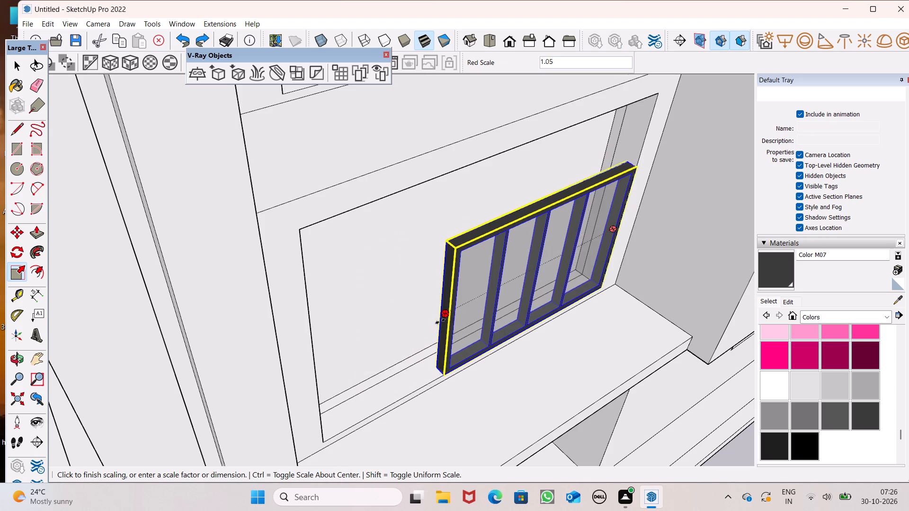
pyautogui.moveTo(440, 321); pyautogui.dragTo(332, 414)
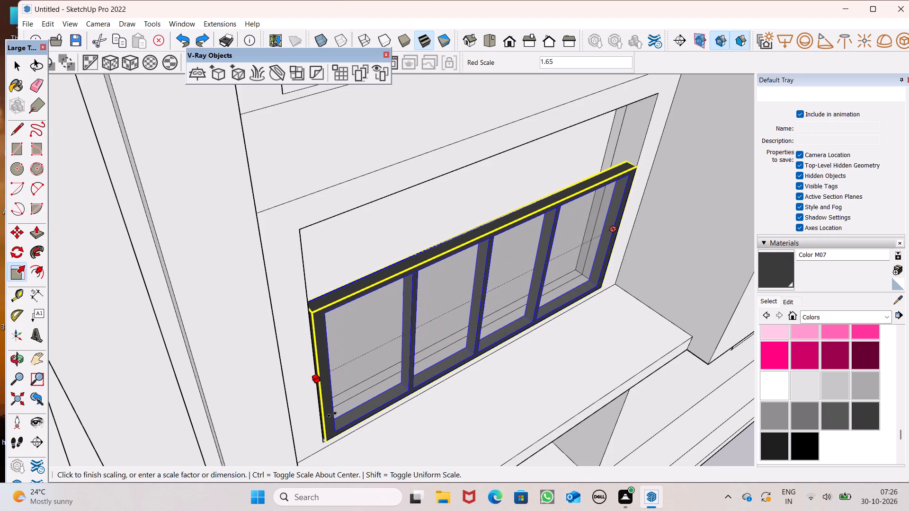
pyautogui.moveTo(332, 414); pyautogui.dragTo(332, 416)
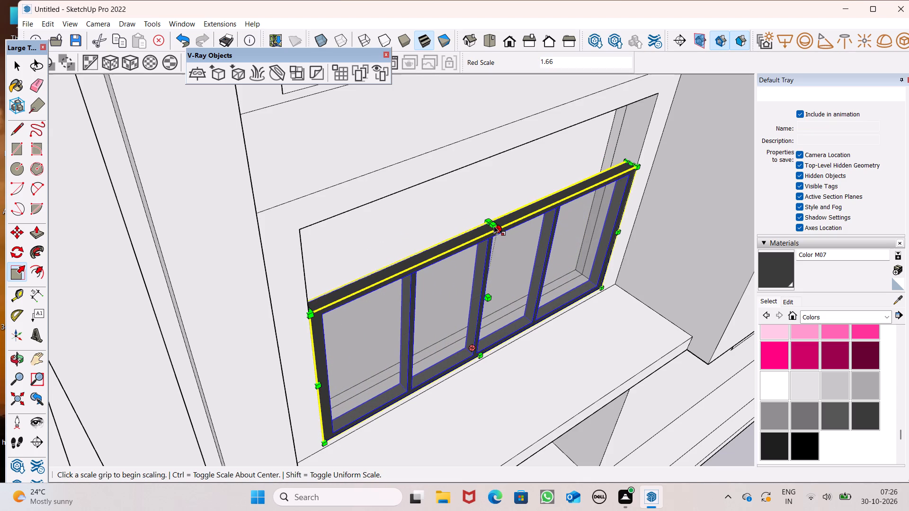
# Stretch the middle-floor four-pane window upward along the blue axis to the opening's top edge, and deselect it.
pyautogui.moveTo(494, 223); pyautogui.dragTo(448, 175)
pyautogui.scroll(-5, 312, 228)
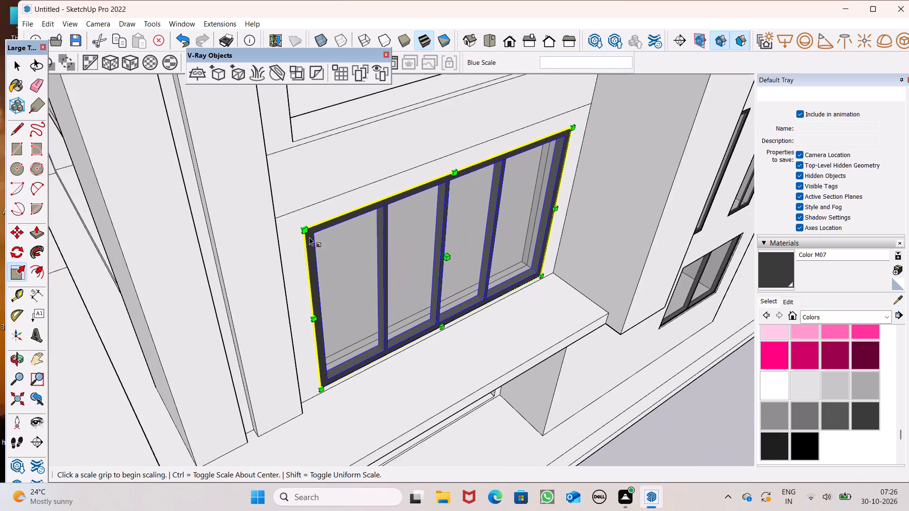
pyautogui.moveTo(318, 275); pyautogui.dragTo(134, 134, button='middle')
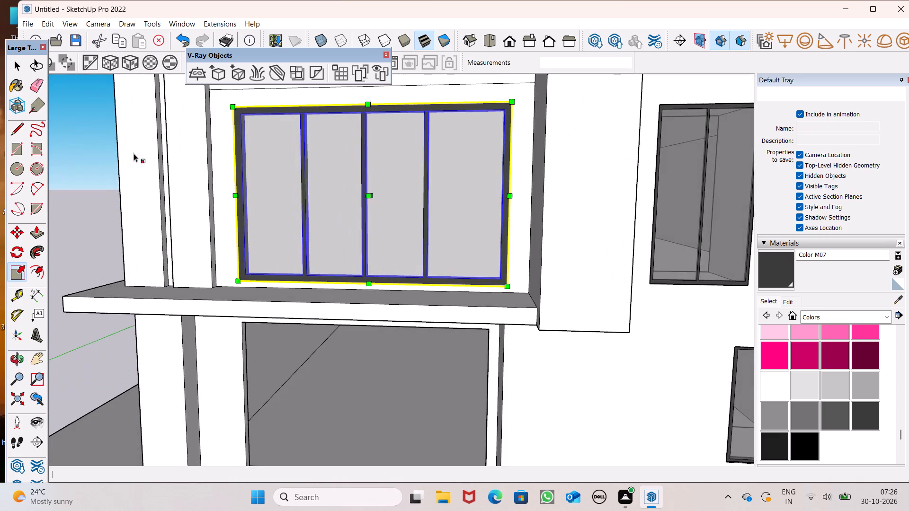
pyautogui.scroll(-6, 132, 172)
pyautogui.press('space')
pyautogui.click(61, 185)
# Copy the fitted middle-floor four-pane window straight up into the top-floor wide opening.
pyautogui.scroll(-7, 245, 266)
pyautogui.moveTo(270, 264); pyautogui.dragTo(309, 282, button='middle')
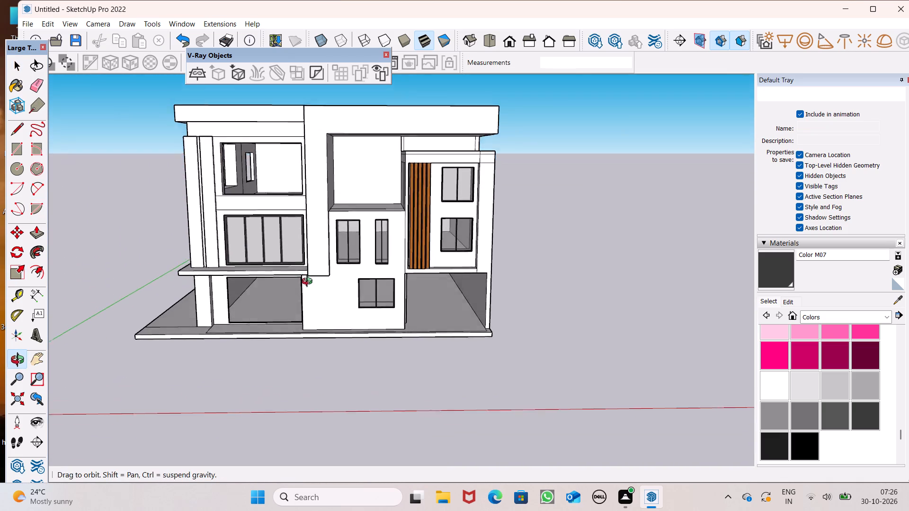
pyautogui.moveTo(309, 282); pyautogui.dragTo(309, 283, button='middle')
pyautogui.scroll(6, 256, 170)
pyautogui.scroll(-3, 264, 246)
pyautogui.click(276, 321)
pyautogui.scroll(-5, 256, 273)
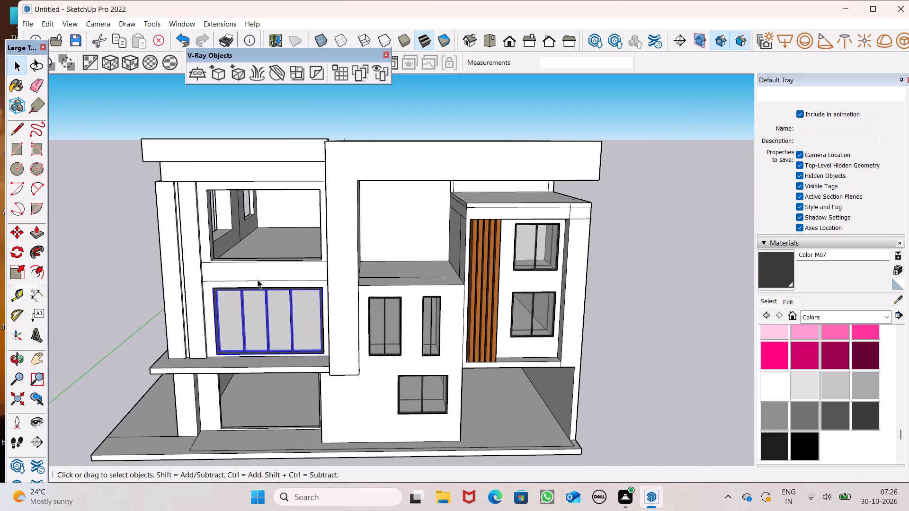
pyautogui.scroll(4, 247, 187)
pyautogui.press('m')
pyautogui.press('Return')
pyautogui.scroll(-7, 340, 230)
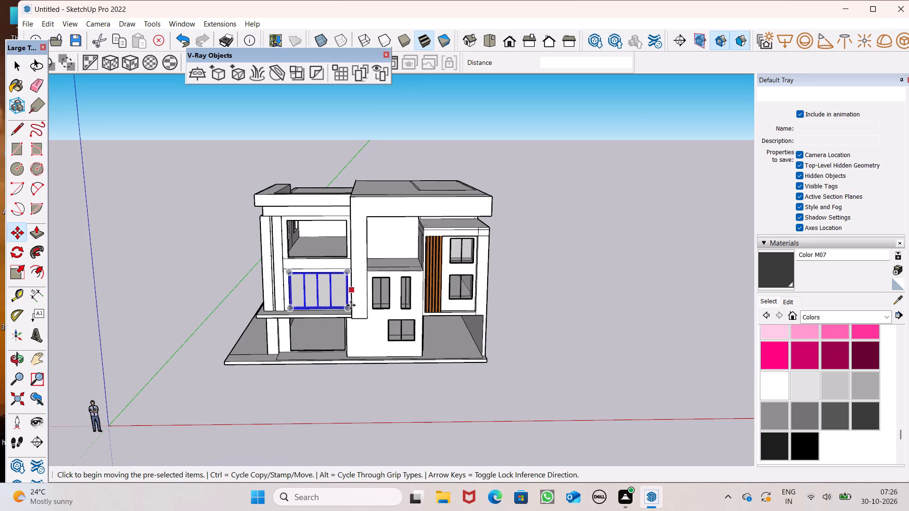
pyautogui.scroll(7, 328, 282)
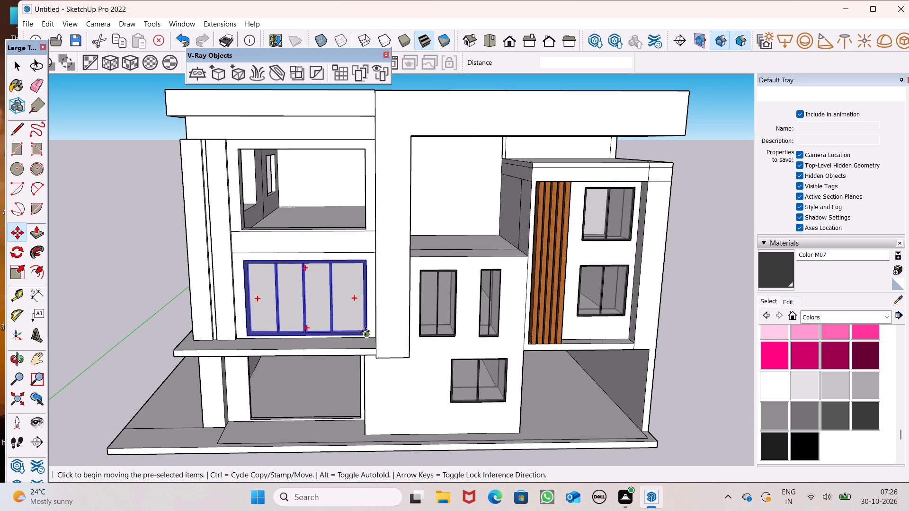
pyautogui.moveTo(366, 333); pyautogui.dragTo(359, 225)
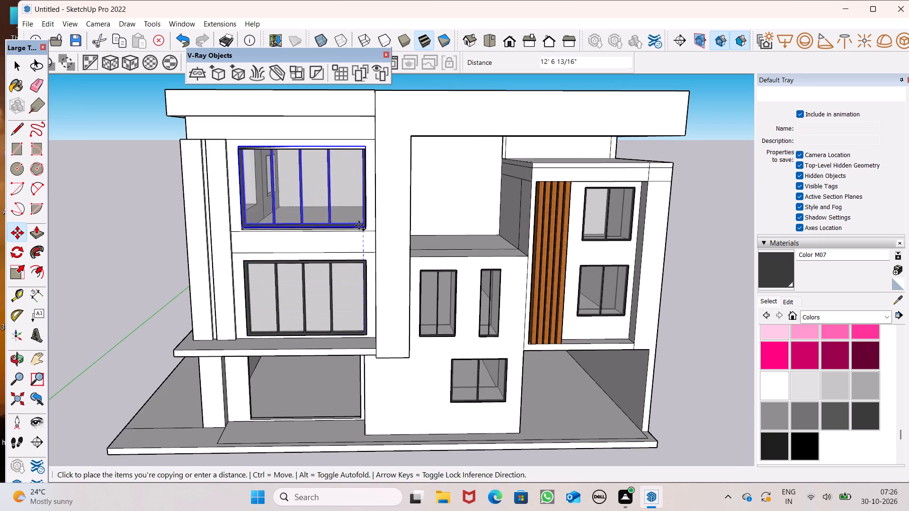
pyautogui.moveTo(359, 225); pyautogui.dragTo(361, 227)
# Move the copied window about 1' 7" so its corner meets the top-floor opening's lower front corner, and deselect it.
pyautogui.scroll(9, 345, 210)
pyautogui.scroll(3, 381, 288)
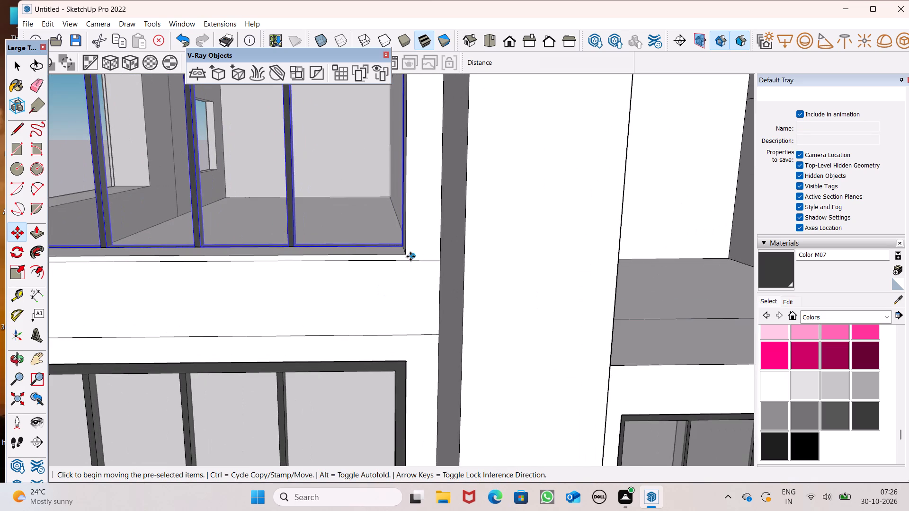
pyautogui.moveTo(412, 257); pyautogui.dragTo(401, 253)
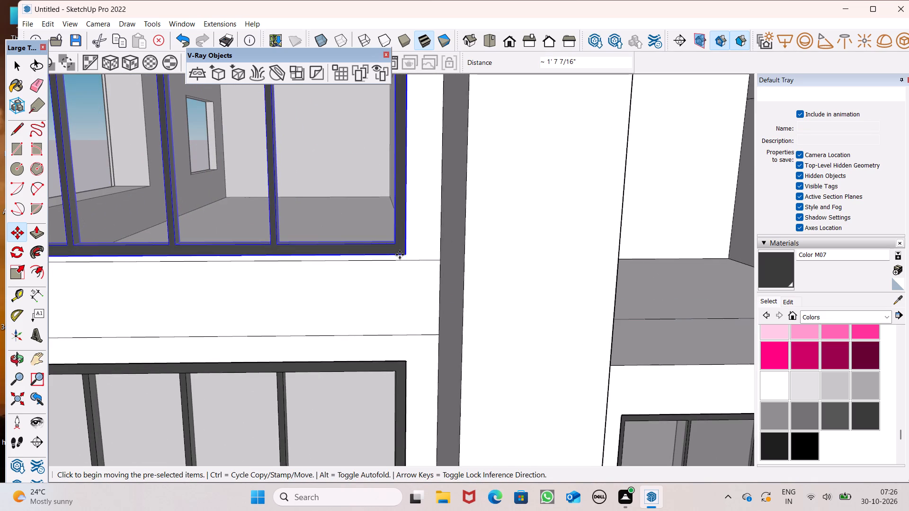
pyautogui.scroll(-7, 471, 339)
pyautogui.scroll(-6, 410, 270)
pyautogui.moveTo(392, 274); pyautogui.dragTo(432, 285, button='middle')
pyautogui.scroll(-3, 366, 273)
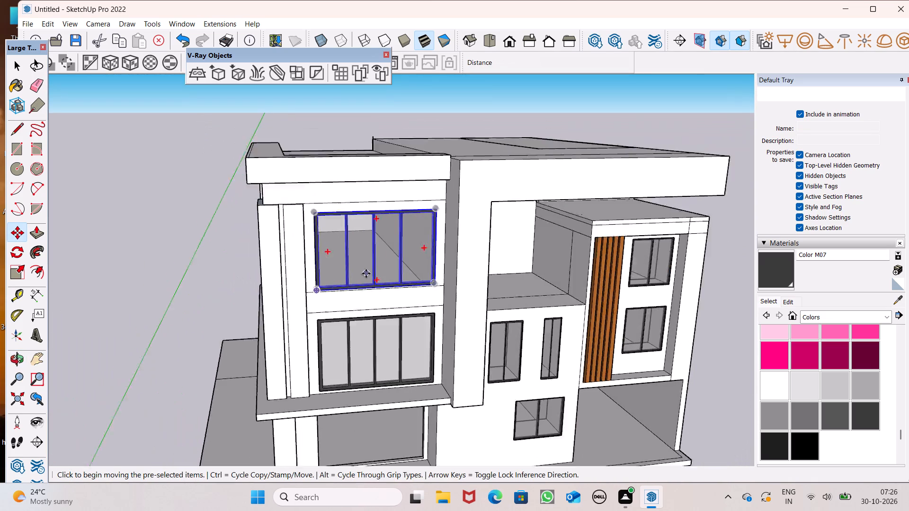
pyautogui.scroll(-3, 366, 273)
pyautogui.moveTo(354, 267); pyautogui.dragTo(358, 203, button='middle')
pyautogui.scroll(1, 354, 204)
pyautogui.press('space')
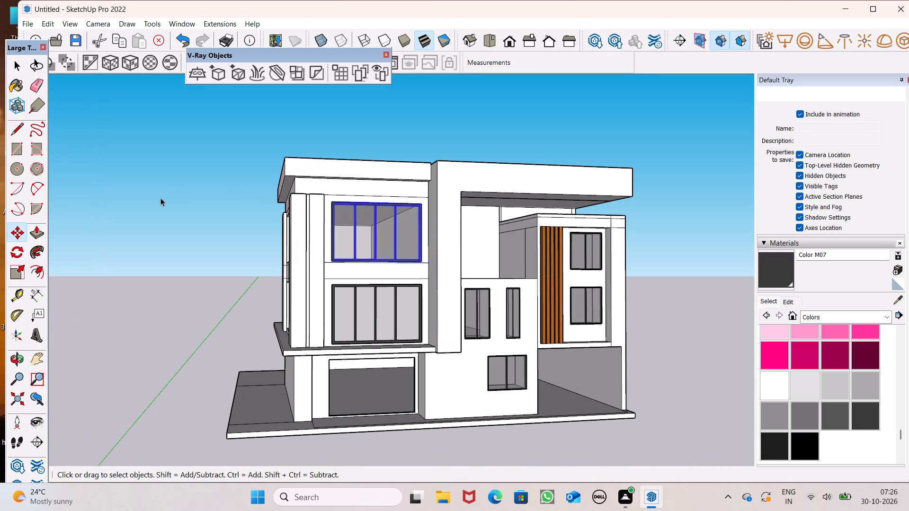
pyautogui.click(160, 198)
# Copy the fitted top-floor four-pane window out into the open space in front of the house.
pyautogui.moveTo(238, 236); pyautogui.dragTo(321, 235, button='middle')
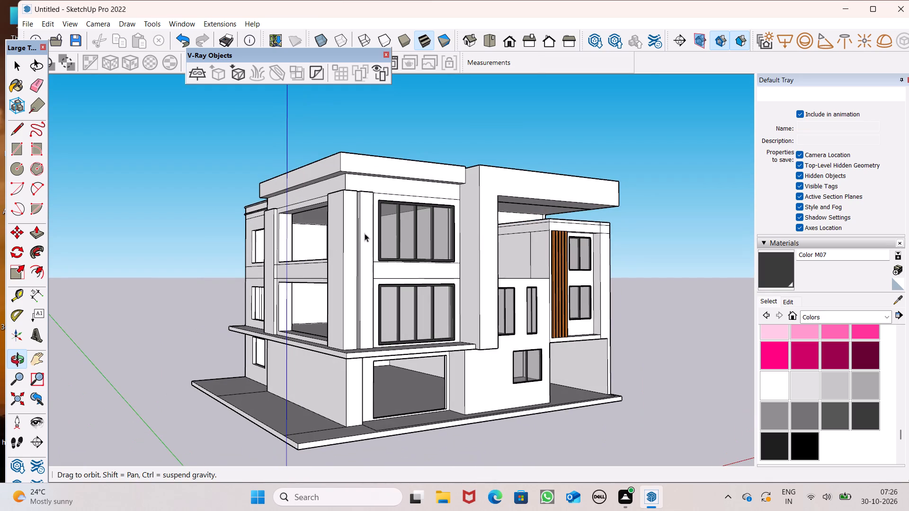
pyautogui.click(419, 229)
pyautogui.scroll(-6, 303, 170)
pyautogui.moveTo(298, 200); pyautogui.dragTo(338, 217, button='middle')
pyautogui.press('m')
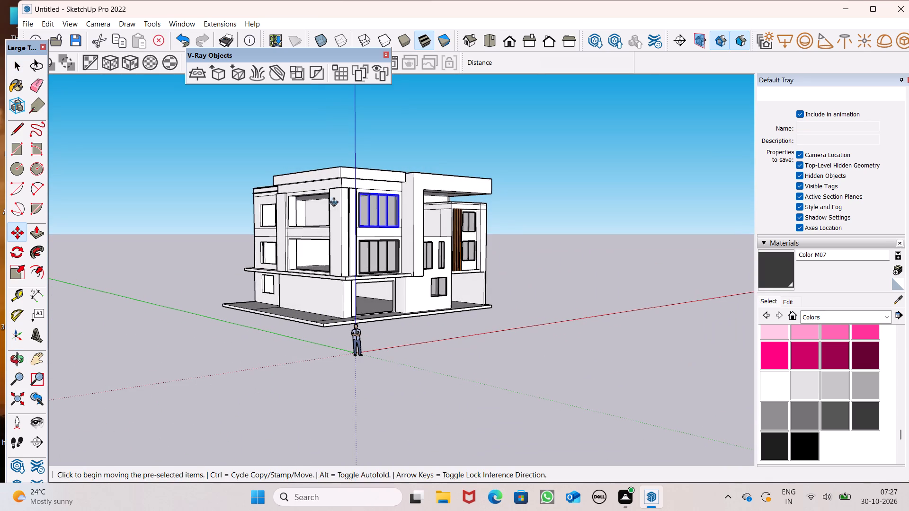
pyautogui.press('Return')
pyautogui.moveTo(426, 248); pyautogui.dragTo(296, 265, button='middle')
pyautogui.moveTo(374, 232); pyautogui.dragTo(386, 298)
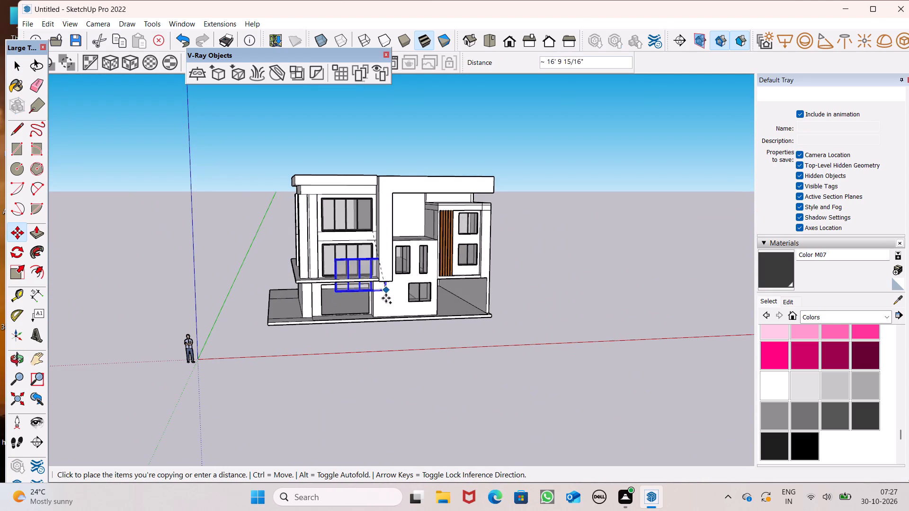
pyautogui.moveTo(386, 298); pyautogui.dragTo(402, 312)
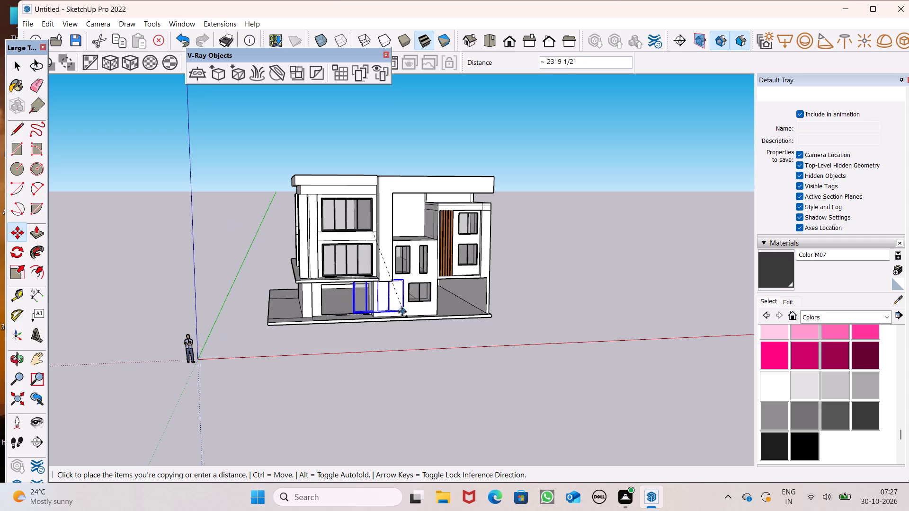
pyautogui.moveTo(402, 312); pyautogui.dragTo(274, 255)
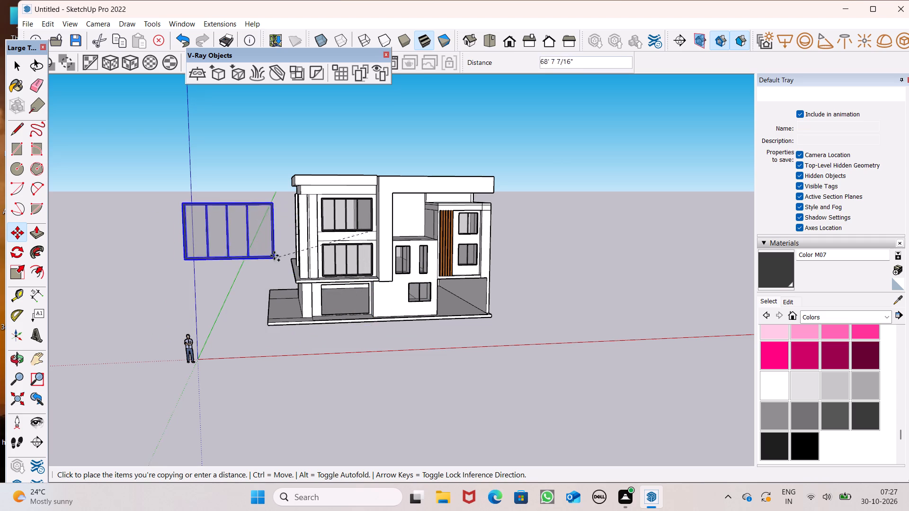
pyautogui.moveTo(274, 255); pyautogui.dragTo(276, 229)
pyautogui.moveTo(262, 257); pyautogui.dragTo(446, 313, button='middle')
pyautogui.middleClick(447, 308)
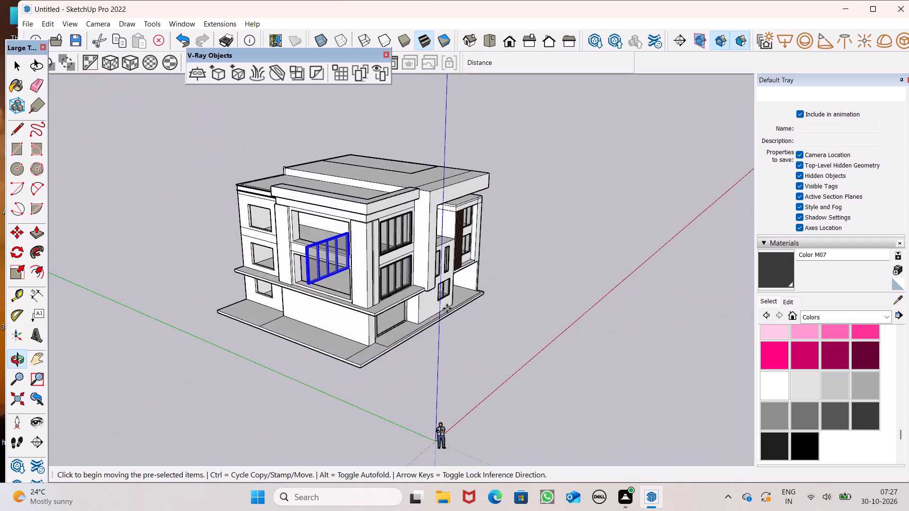
pyautogui.moveTo(447, 308); pyautogui.dragTo(574, 279, button='middle')
pyautogui.press('space')
# Rotate the copied four-pane window 270 degrees about its lower corner in the horizontal plane to face the side facade, and deselect it.
pyautogui.scroll(-3, 254, 231)
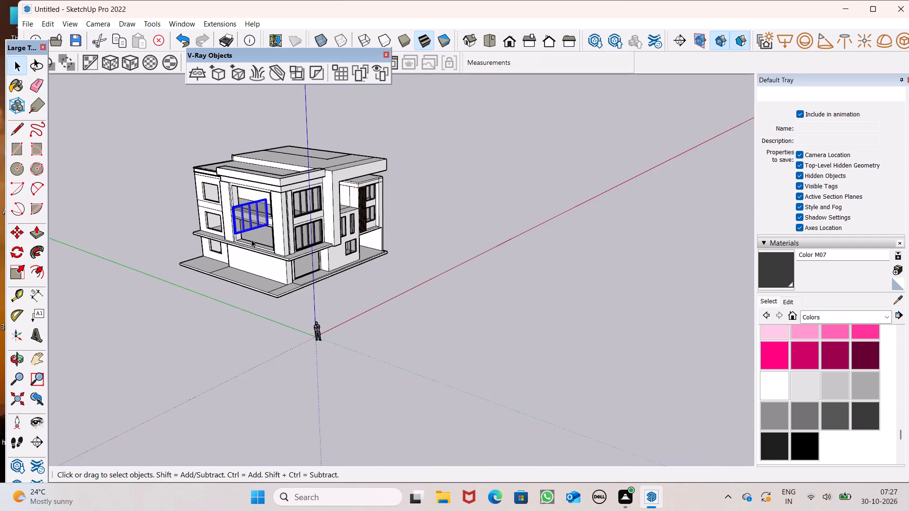
pyautogui.moveTo(251, 299); pyautogui.dragTo(460, 264, button='middle')
pyautogui.click(15, 252)
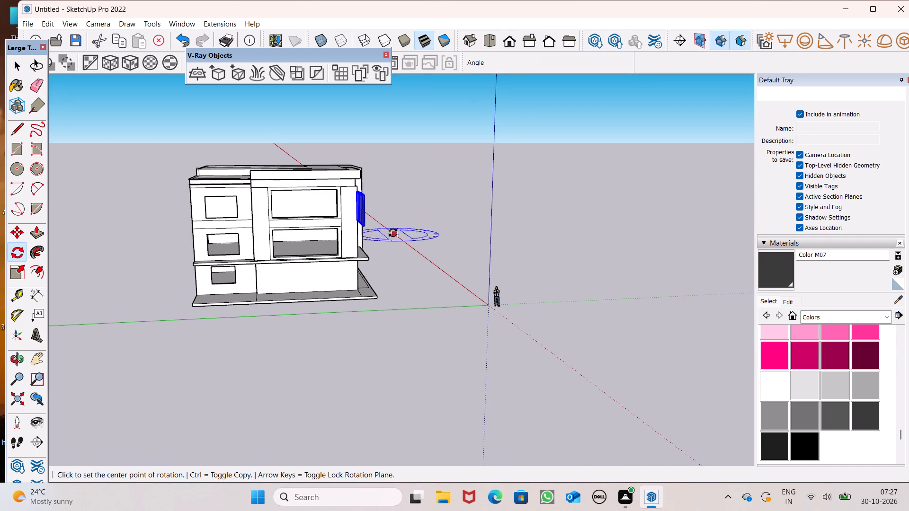
pyautogui.click(371, 231)
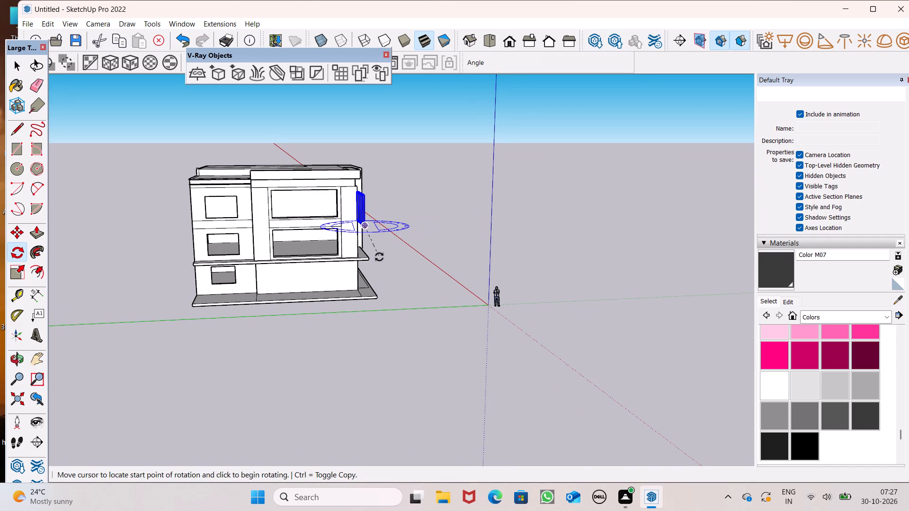
pyautogui.click(384, 256)
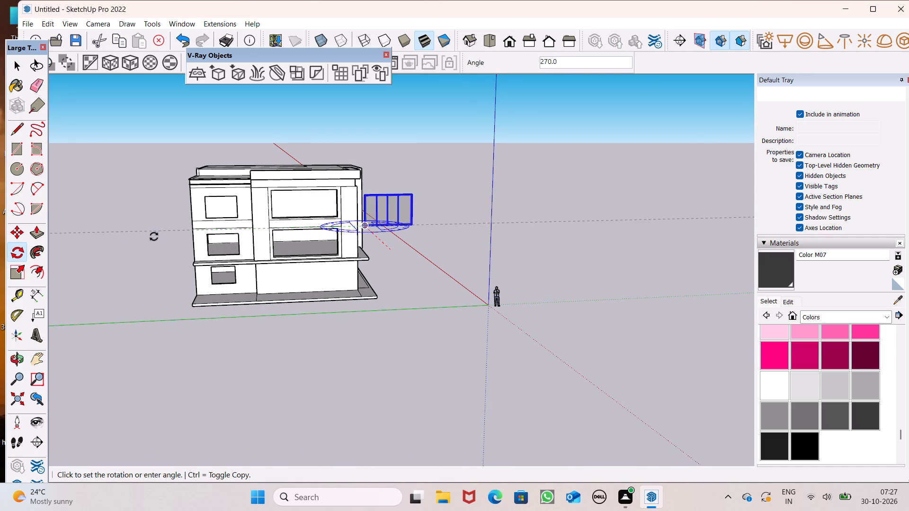
pyautogui.moveTo(212, 268); pyautogui.dragTo(211, 269, button='middle')
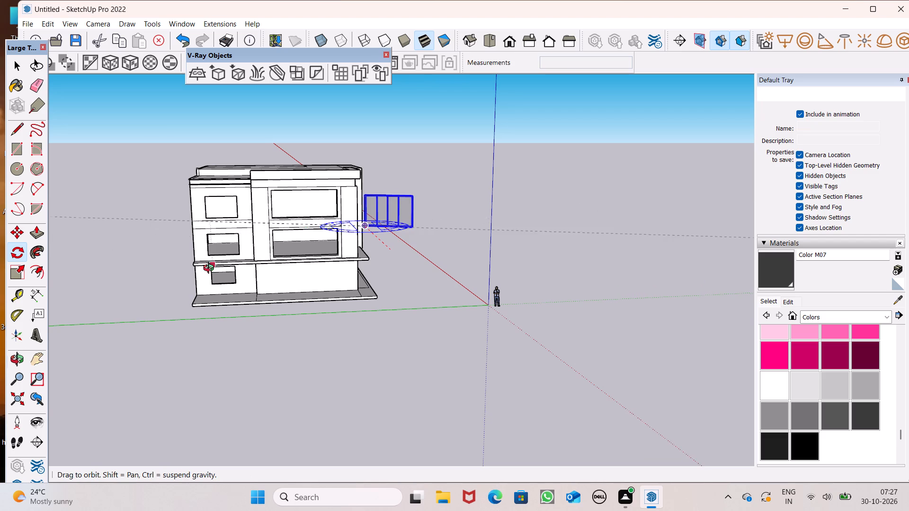
pyautogui.moveTo(211, 269); pyautogui.dragTo(164, 308, button='middle')
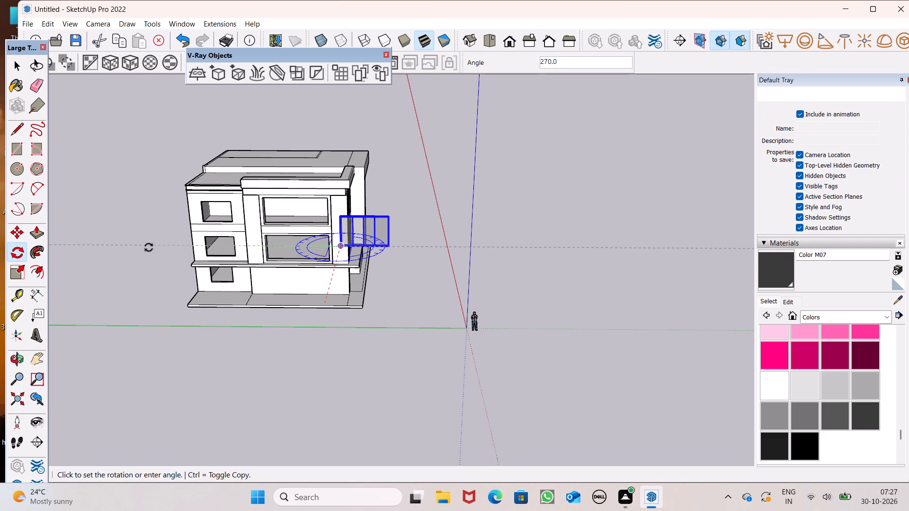
pyautogui.click(149, 247)
pyautogui.press('space')
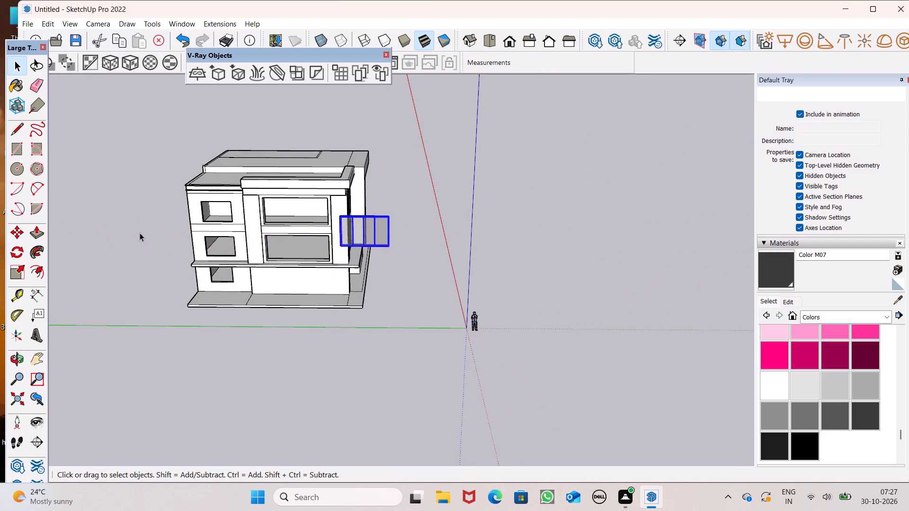
pyautogui.click(140, 233)
# Move the rotated four-pane window away from the house corner towards the side facade's wide openings.
pyautogui.click(347, 242)
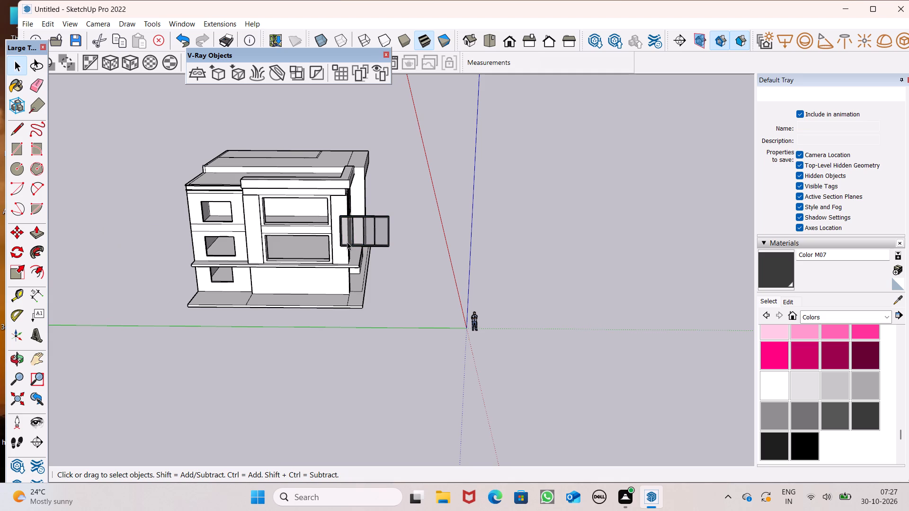
pyautogui.press('m')
pyautogui.press('Return')
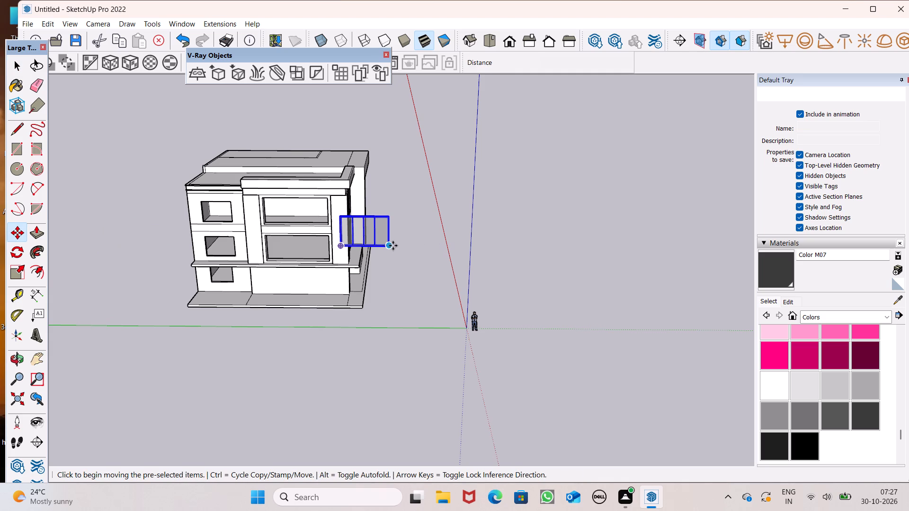
pyautogui.moveTo(390, 247); pyautogui.dragTo(330, 259)
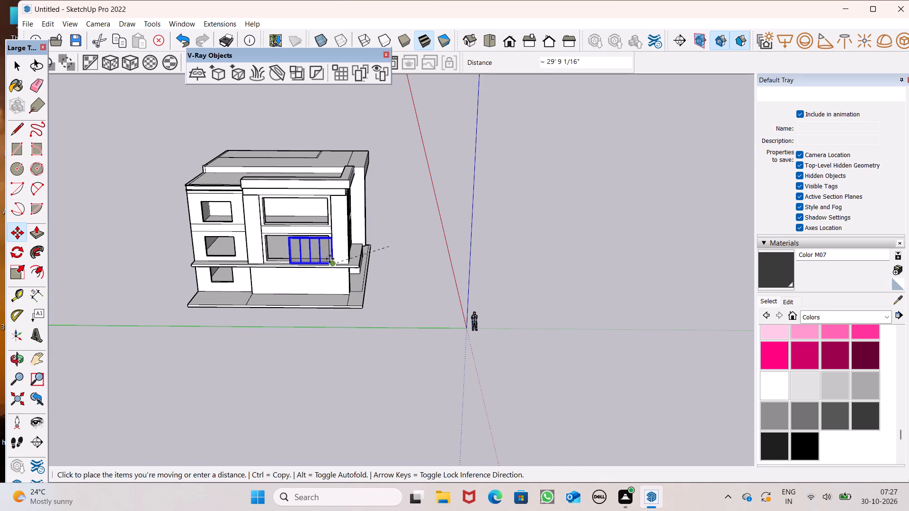
pyautogui.moveTo(330, 259); pyautogui.dragTo(321, 254)
pyautogui.scroll(9, 312, 226)
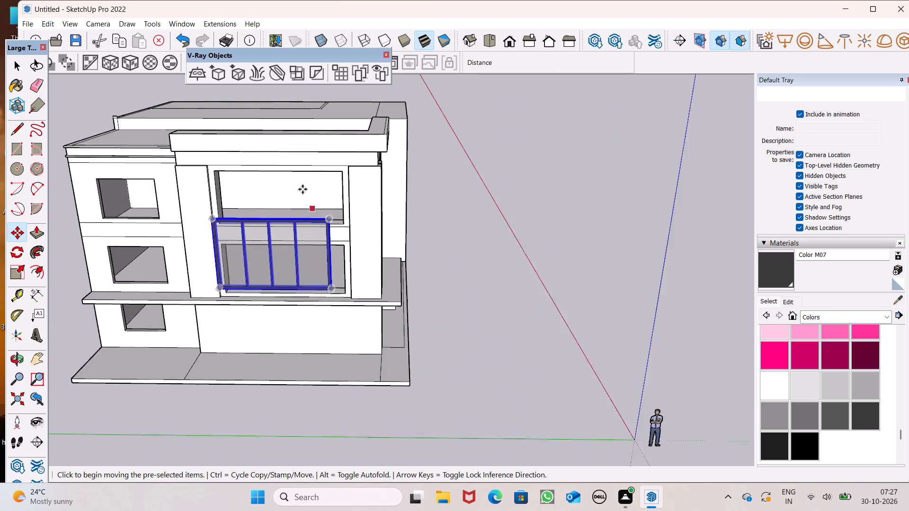
pyautogui.scroll(1, 332, 300)
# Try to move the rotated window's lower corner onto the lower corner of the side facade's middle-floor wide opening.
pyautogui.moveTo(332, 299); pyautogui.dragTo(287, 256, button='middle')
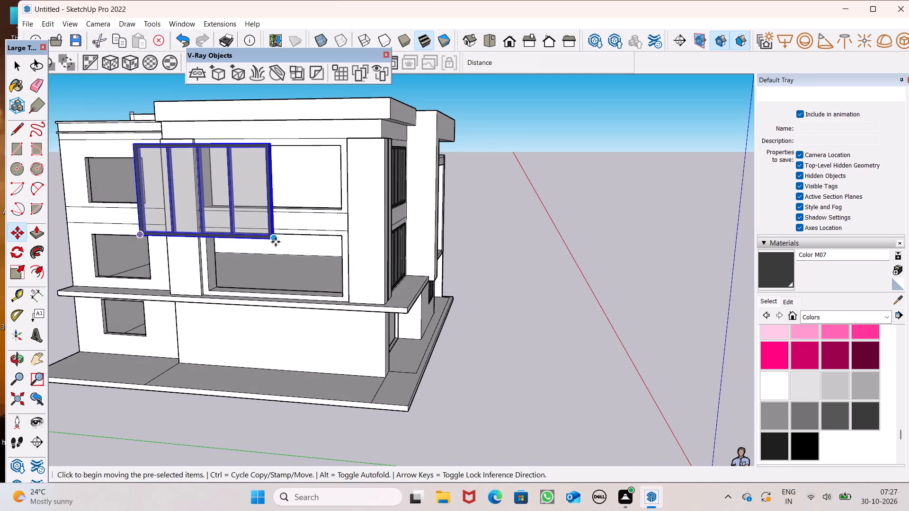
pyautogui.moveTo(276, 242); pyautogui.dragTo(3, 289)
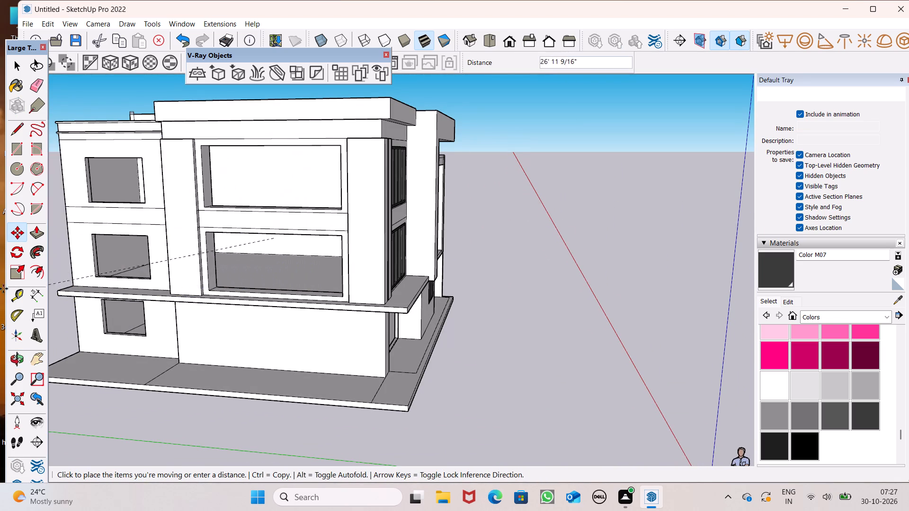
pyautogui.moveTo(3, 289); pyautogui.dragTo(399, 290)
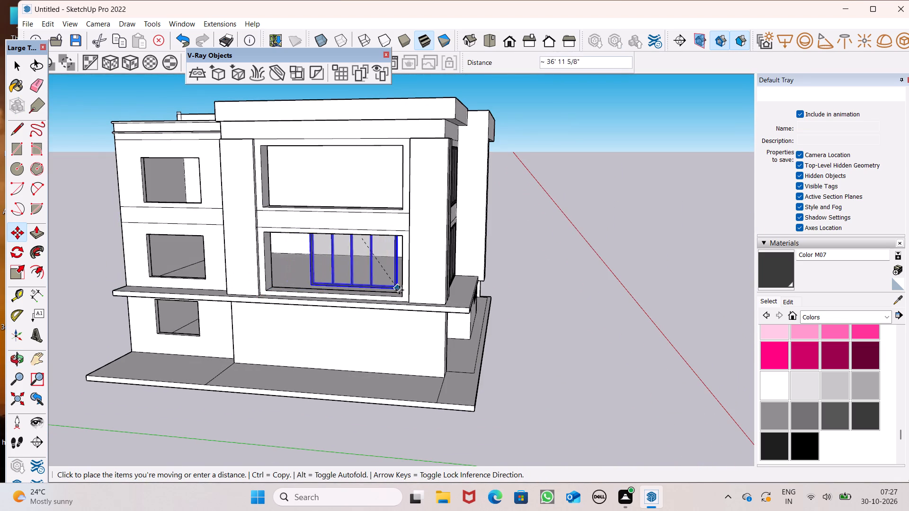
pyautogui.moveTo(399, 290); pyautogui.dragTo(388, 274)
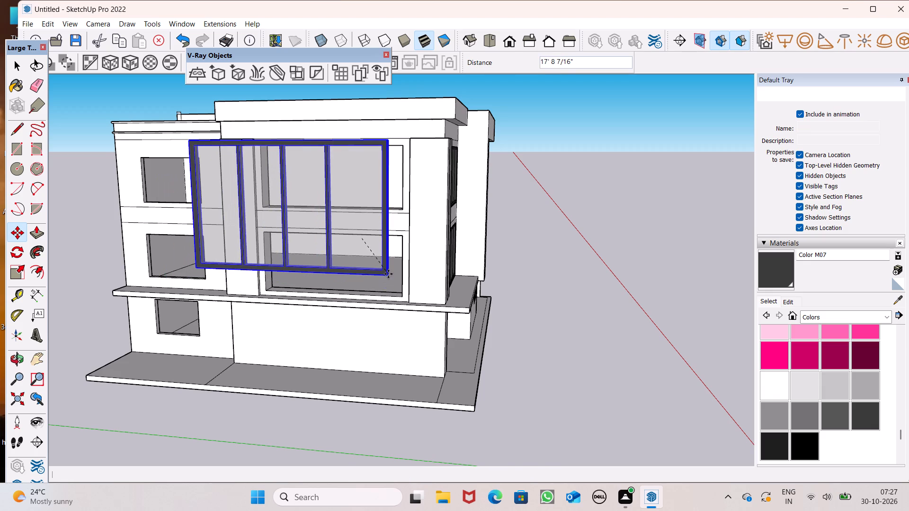
# Move the rotated window so its lower corner meets the lower corner nearest the front facade of the side's middle-floor wide opening.
pyautogui.scroll(13, 386, 269)
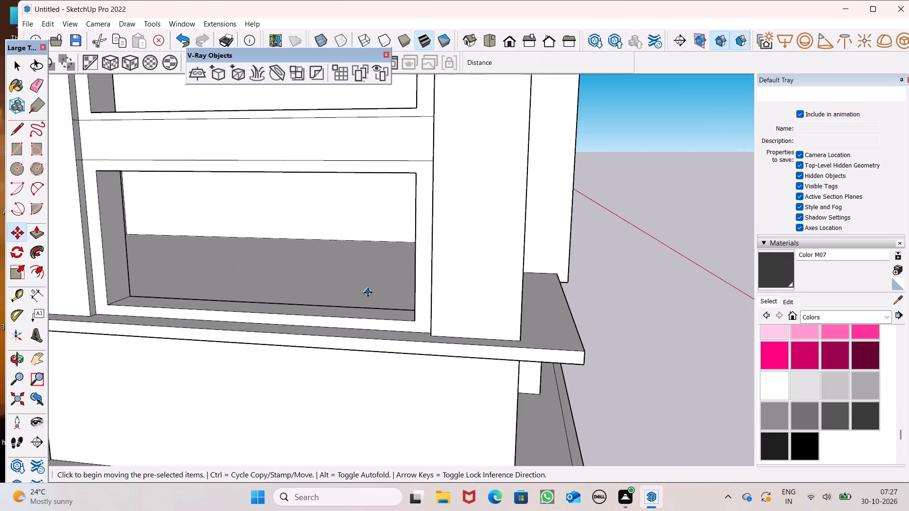
pyautogui.scroll(-3, 368, 292)
pyautogui.moveTo(422, 315); pyautogui.dragTo(420, 331, button='middle')
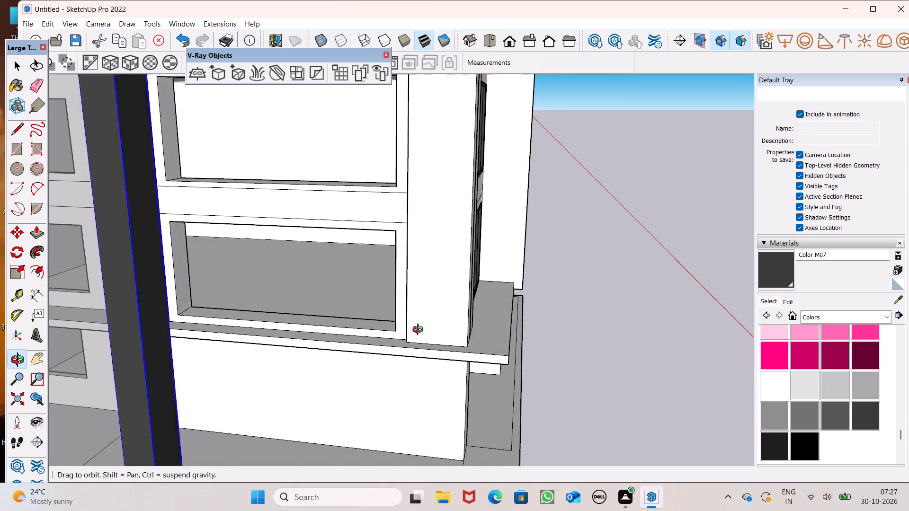
pyautogui.moveTo(420, 331); pyautogui.dragTo(427, 331, button='middle')
pyautogui.scroll(-6, 389, 302)
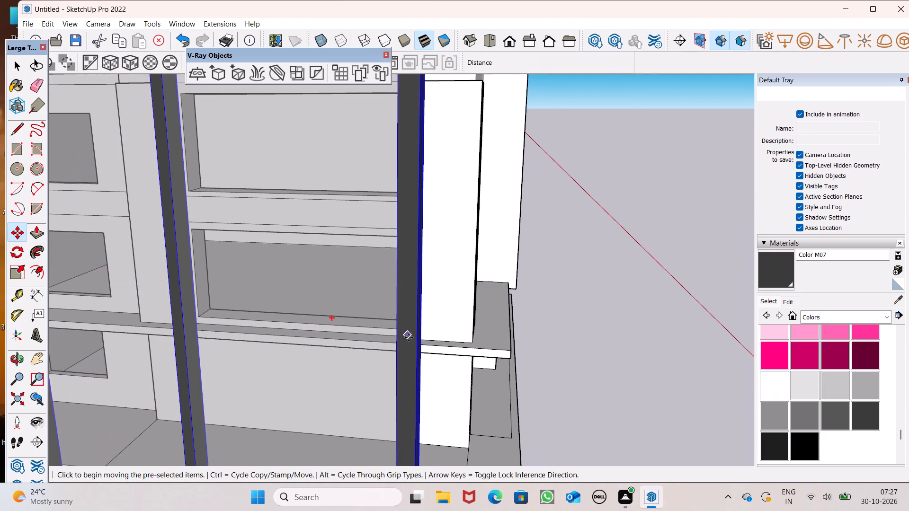
pyautogui.scroll(-2, 405, 333)
pyautogui.scroll(-4, 379, 286)
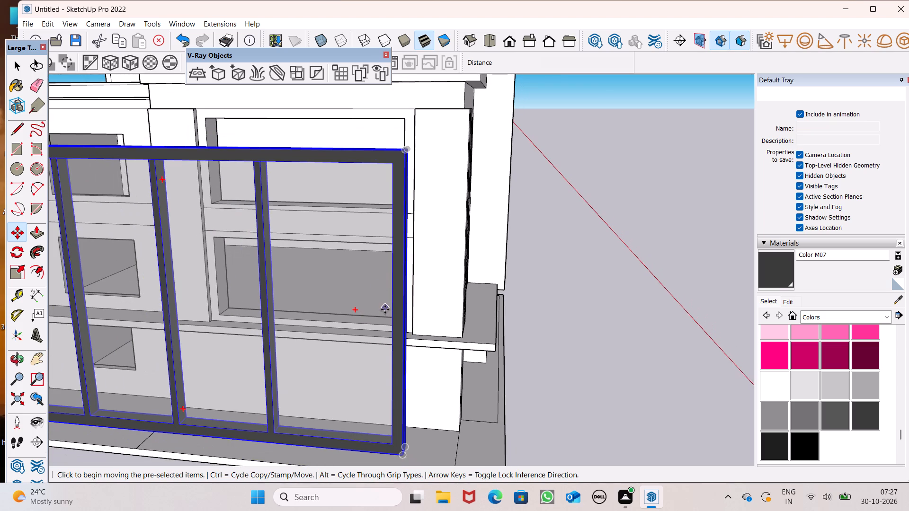
pyautogui.scroll(-7, 379, 302)
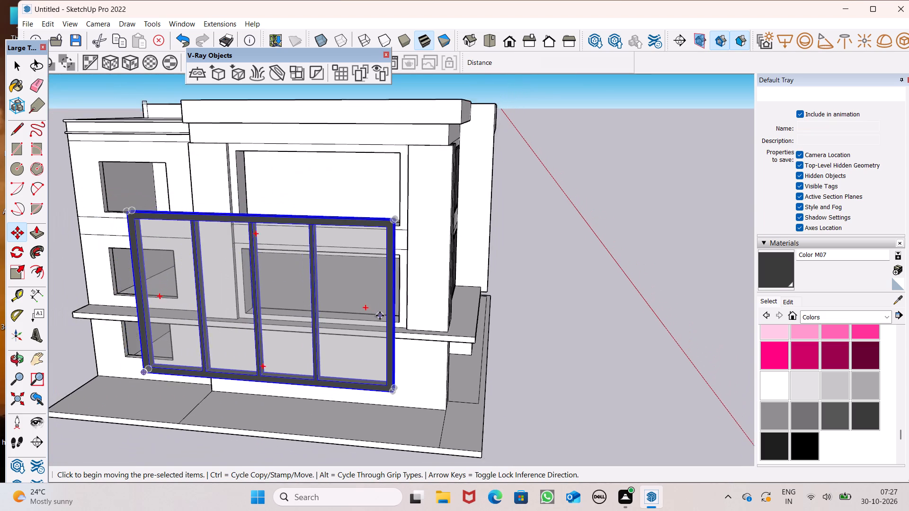
pyautogui.scroll(-1, 380, 316)
pyautogui.moveTo(393, 383); pyautogui.dragTo(332, 299)
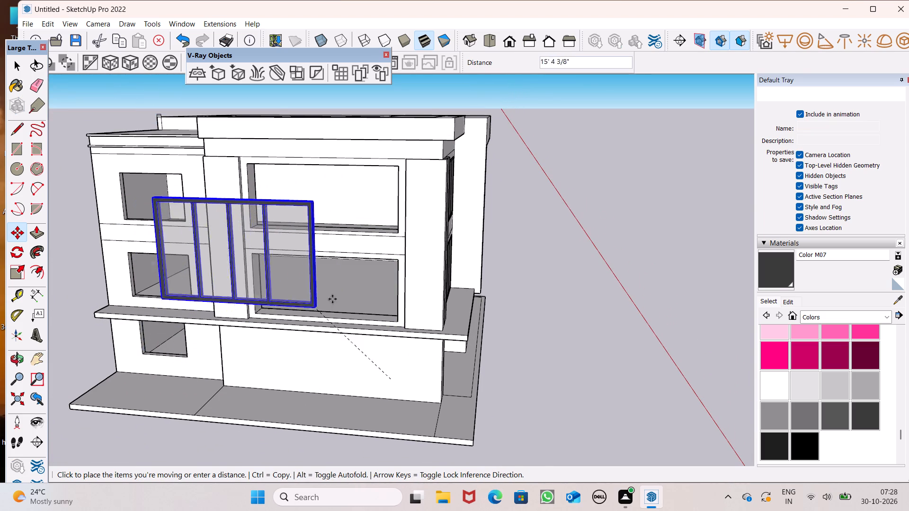
pyautogui.moveTo(332, 299); pyautogui.dragTo(396, 318)
# Scale the side facade's four-pane window uniformly to about 0.96 from its free upper corner.
pyautogui.scroll(5, 312, 252)
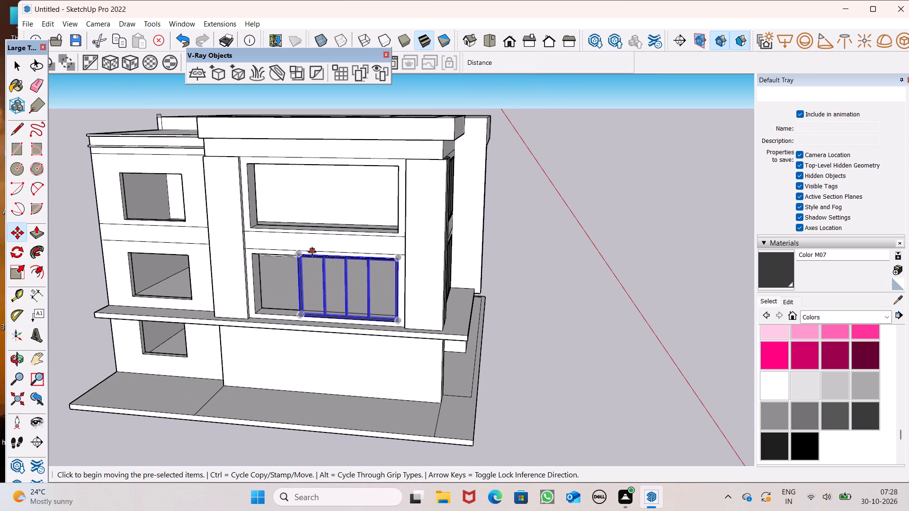
pyautogui.scroll(3, 312, 252)
pyautogui.moveTo(316, 282); pyautogui.dragTo(197, 263, button='middle')
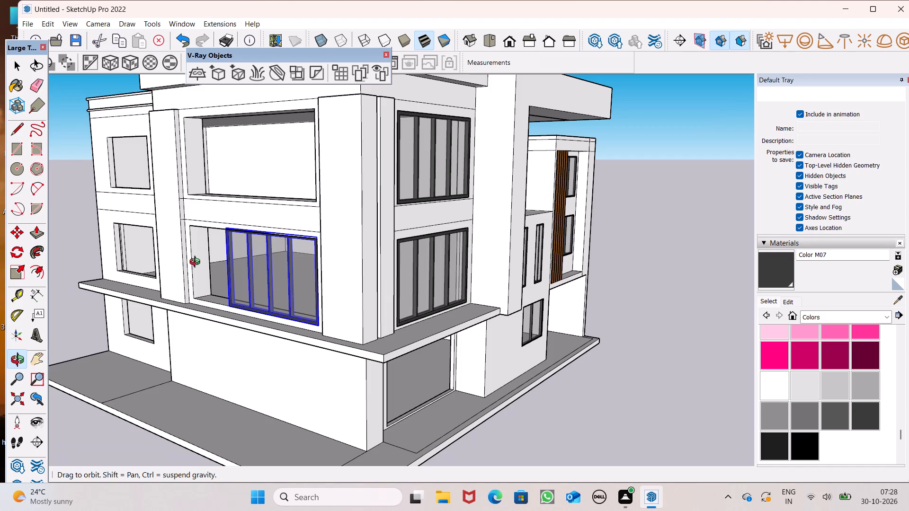
pyautogui.moveTo(197, 263); pyautogui.dragTo(509, 247, button='middle')
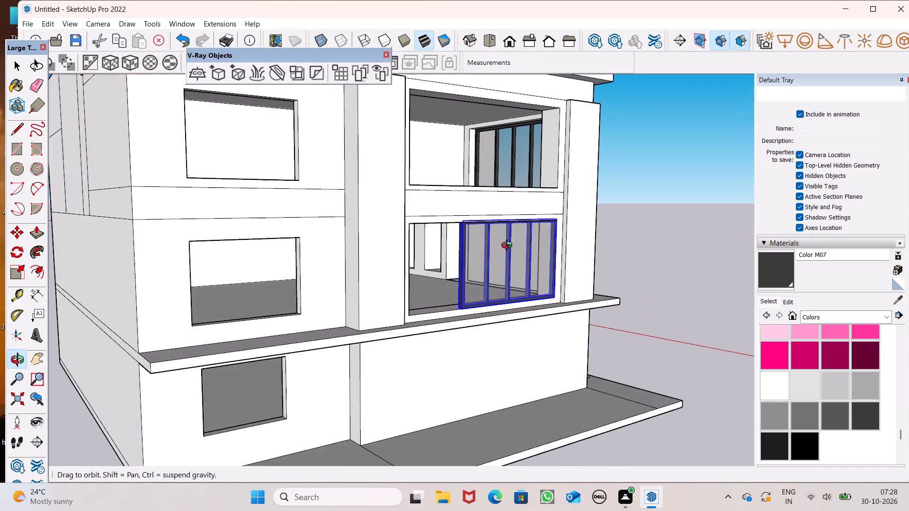
pyautogui.moveTo(509, 247); pyautogui.dragTo(523, 252, button='middle')
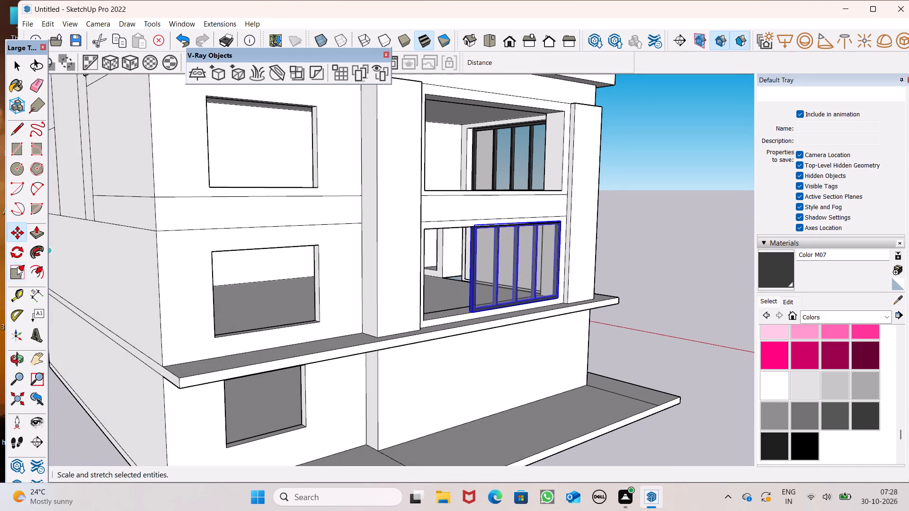
pyautogui.click(17, 267)
pyautogui.moveTo(416, 276); pyautogui.dragTo(341, 290, button='middle')
pyautogui.scroll(6, 397, 264)
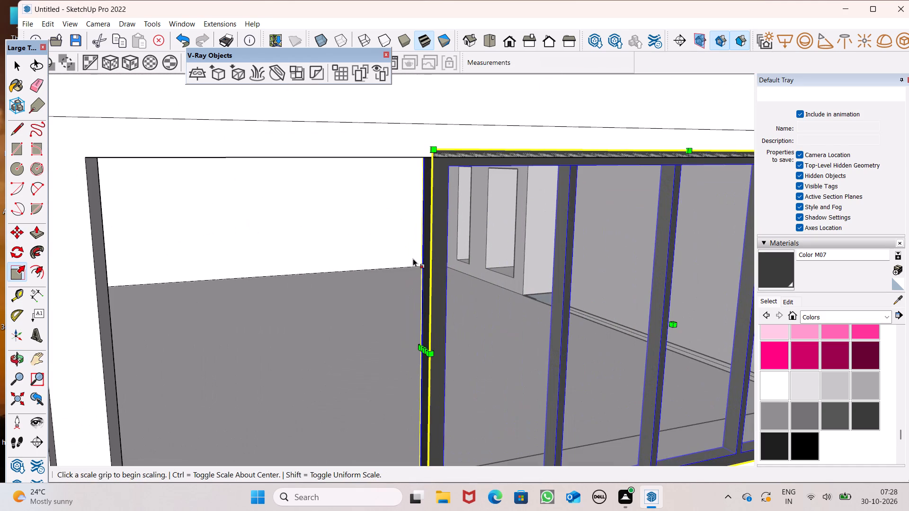
pyautogui.moveTo(432, 147); pyautogui.dragTo(441, 185)
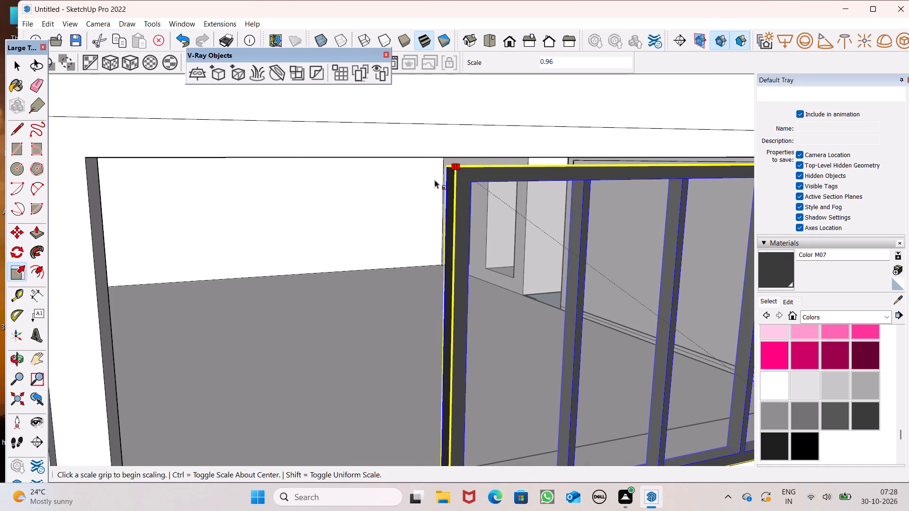
# Stretch the side facade's middle-floor four-pane window along the red axis to about 1.54, out to the opening's far side.
pyautogui.scroll(-5, 348, 169)
pyautogui.moveTo(355, 252); pyautogui.dragTo(429, 284, button='middle')
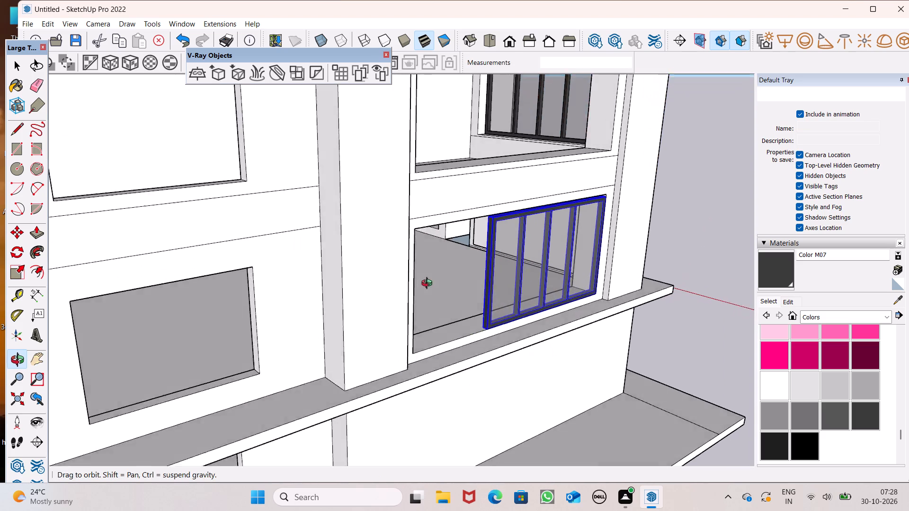
pyautogui.moveTo(429, 284); pyautogui.dragTo(438, 291, button='middle')
pyautogui.moveTo(501, 289); pyautogui.dragTo(490, 304)
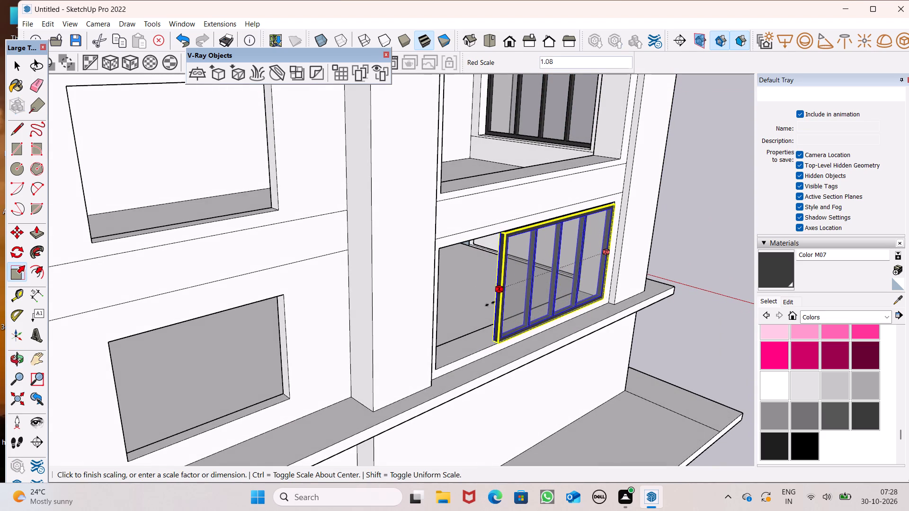
pyautogui.moveTo(490, 304); pyautogui.dragTo(438, 335)
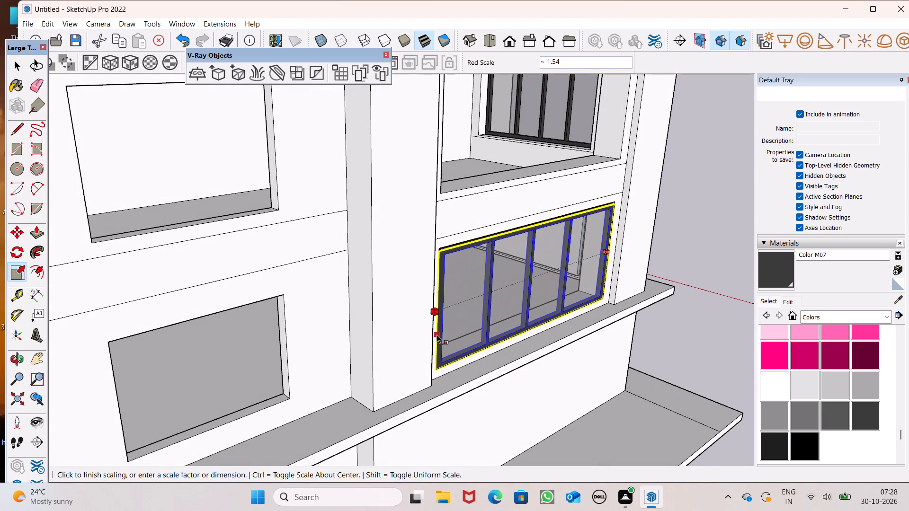
# Scale the same window along the blue axis to about 1.02, up to the opening's top edge, and deselect it.
pyautogui.moveTo(436, 331); pyautogui.dragTo(334, 301, button='middle')
pyautogui.scroll(5, 480, 193)
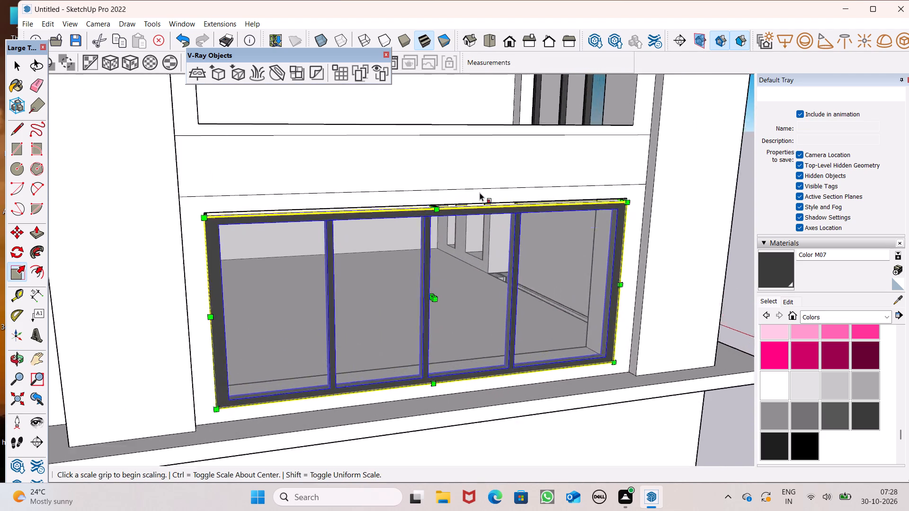
pyautogui.scroll(2, 480, 193)
pyautogui.scroll(8, 437, 203)
pyautogui.scroll(-2, 396, 229)
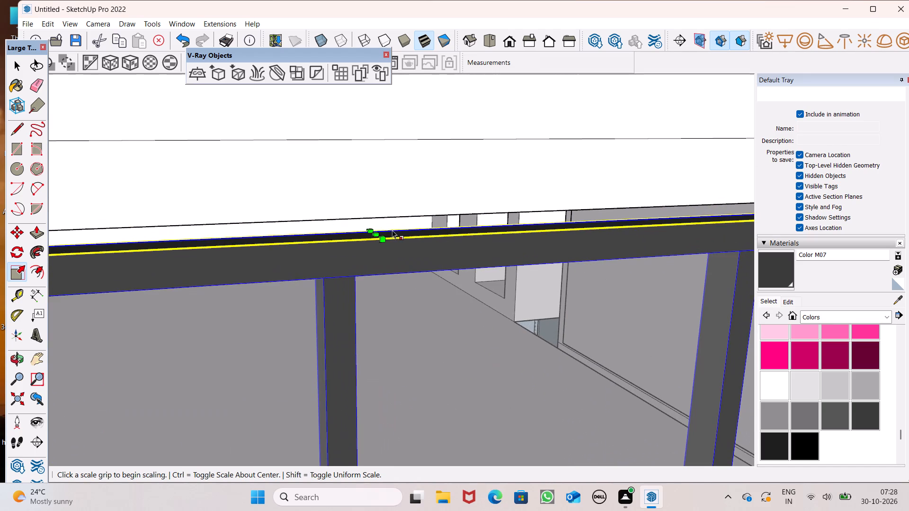
pyautogui.moveTo(376, 236); pyautogui.dragTo(374, 220)
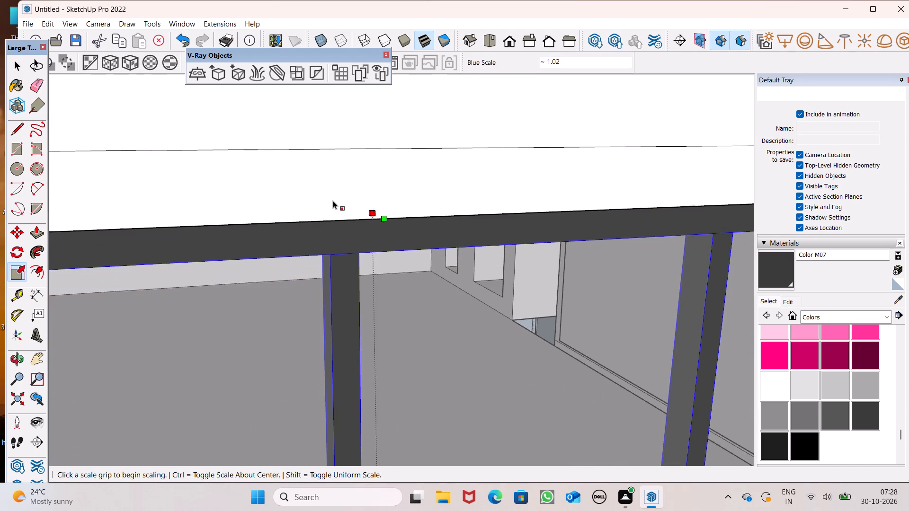
pyautogui.scroll(-9, 333, 201)
pyautogui.moveTo(397, 235); pyautogui.dragTo(316, 233, button='middle')
pyautogui.scroll(-6, 371, 200)
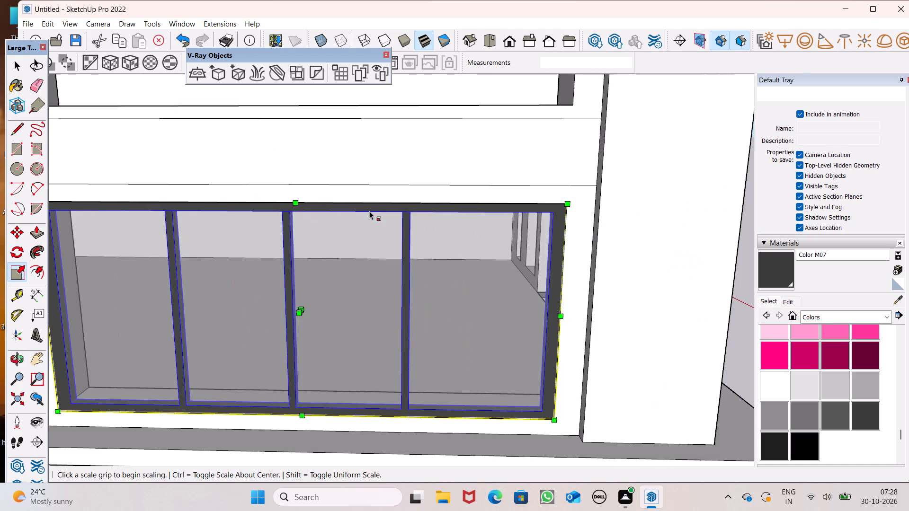
pyautogui.scroll(-5, 369, 211)
pyautogui.moveTo(369, 222); pyautogui.dragTo(370, 234, button='middle')
pyautogui.press('space')
pyautogui.click(651, 248)
pyautogui.scroll(-7, 343, 250)
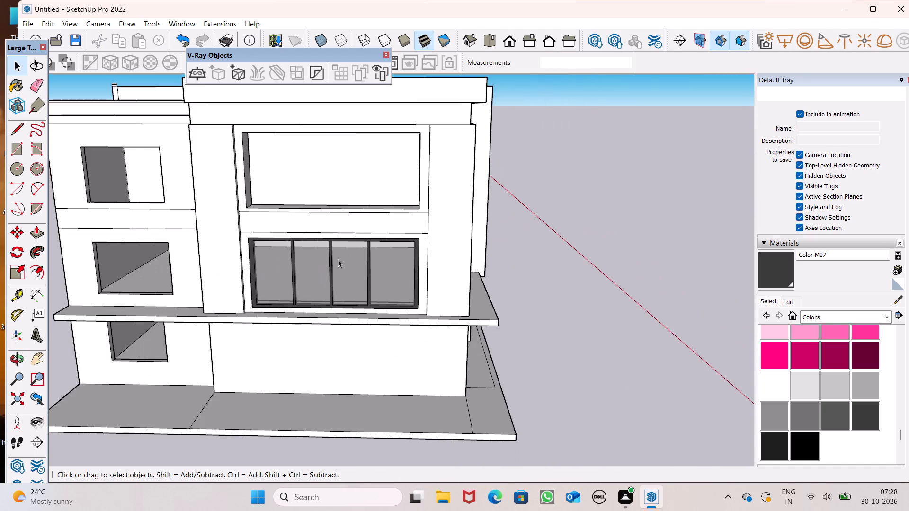
# Copy the side facade's middle-floor four-pane window up into the wide upper-floor opening, aligned to its lower corner nearest the front facade.
pyautogui.scroll(6, 358, 181)
pyautogui.moveTo(381, 224); pyautogui.dragTo(372, 199, button='middle')
pyautogui.scroll(1, 380, 225)
pyautogui.scroll(-7, 358, 165)
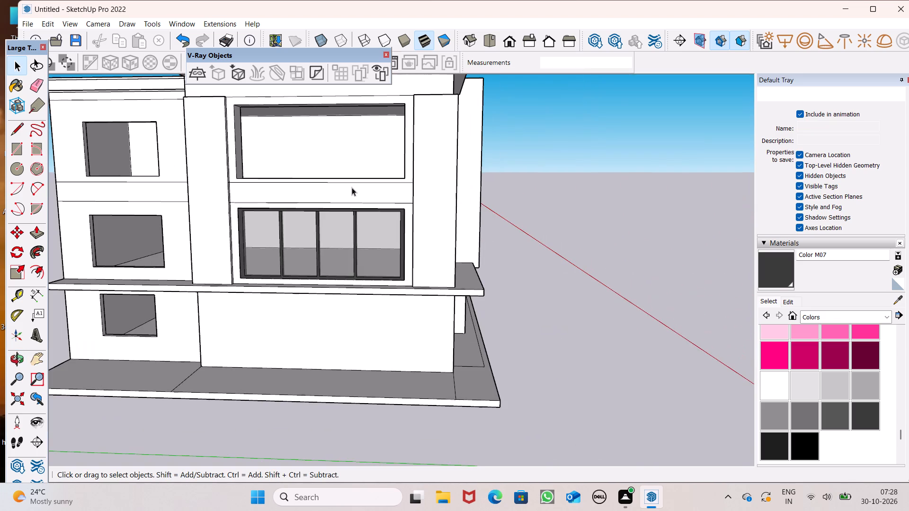
pyautogui.click(373, 252)
pyautogui.press('m')
pyautogui.press('Return')
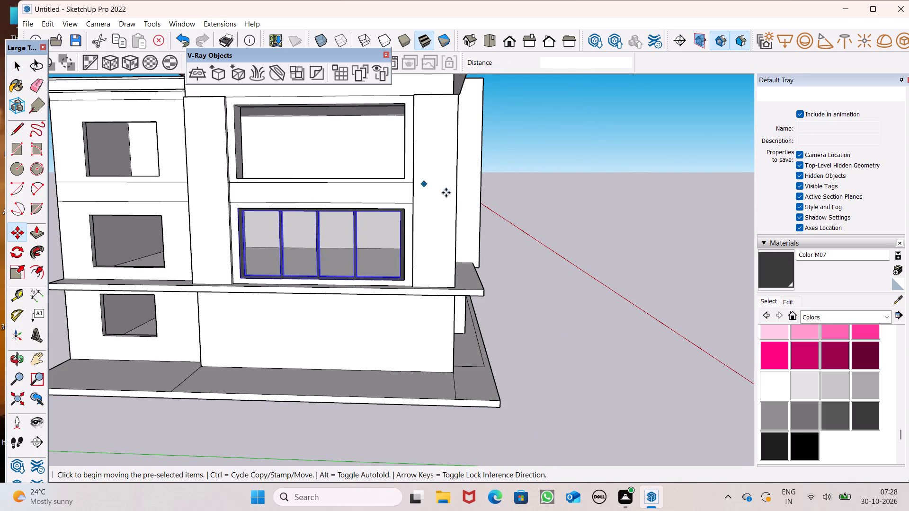
pyautogui.moveTo(404, 279); pyautogui.dragTo(396, 200)
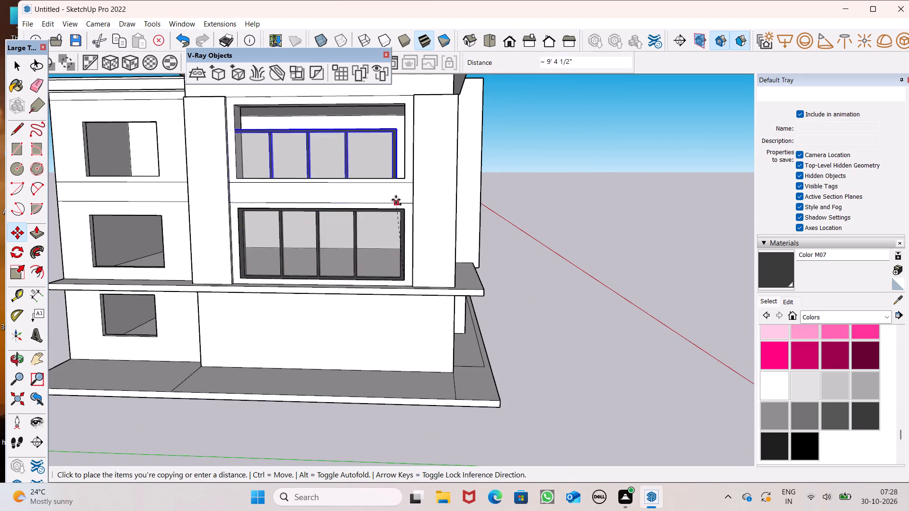
pyautogui.moveTo(396, 200); pyautogui.dragTo(402, 180)
pyautogui.scroll(7, 357, 113)
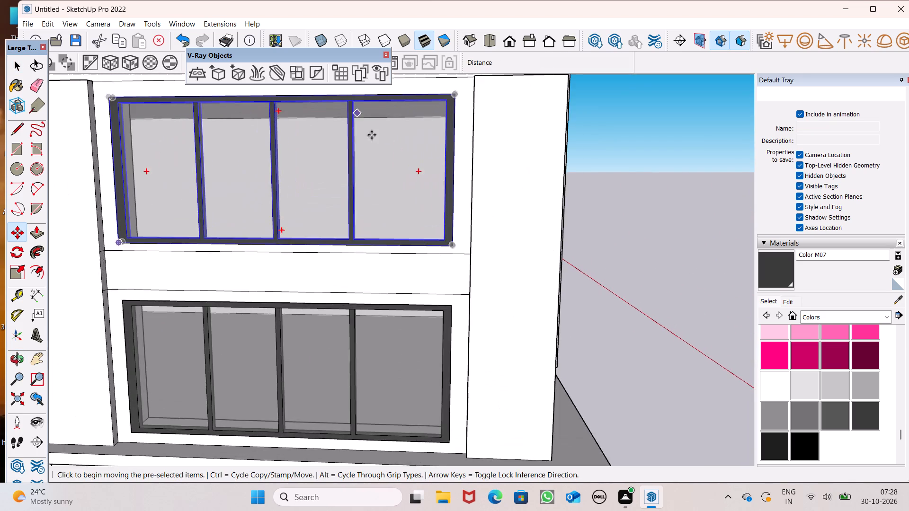
pyautogui.moveTo(457, 238); pyautogui.dragTo(429, 295, button='middle')
pyautogui.scroll(-7, 424, 218)
pyautogui.press('space')
pyautogui.click(612, 321)
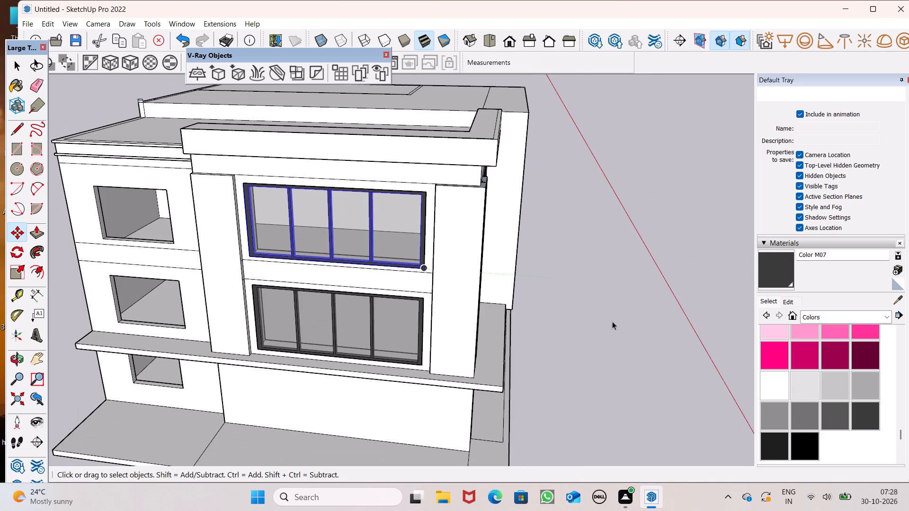
# Copy the front facade's middle-floor four-pane window down into the wide ground-floor opening directly below it.
pyautogui.scroll(-5, 526, 227)
pyautogui.moveTo(523, 231); pyautogui.dragTo(594, 149, button='middle')
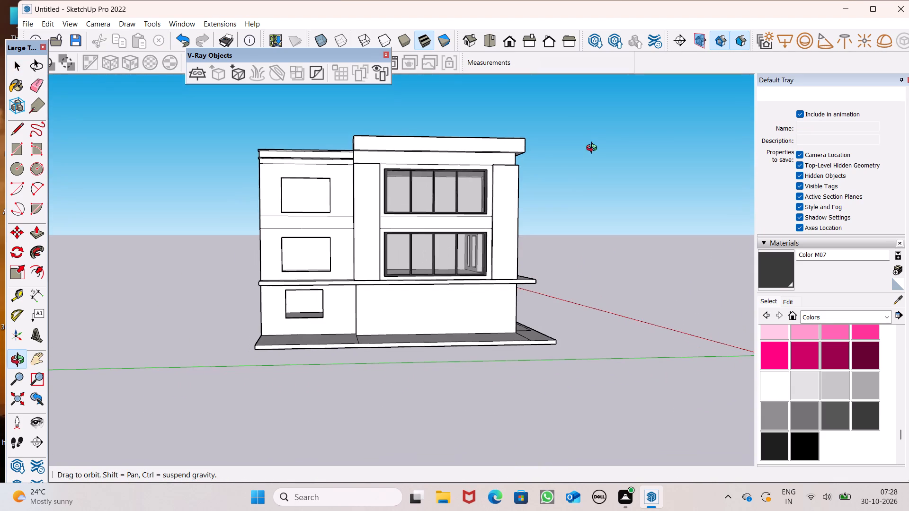
pyautogui.moveTo(594, 149); pyautogui.dragTo(592, 149, button='middle')
pyautogui.scroll(-3, 564, 159)
pyautogui.moveTo(557, 266); pyautogui.dragTo(453, 287, button='middle')
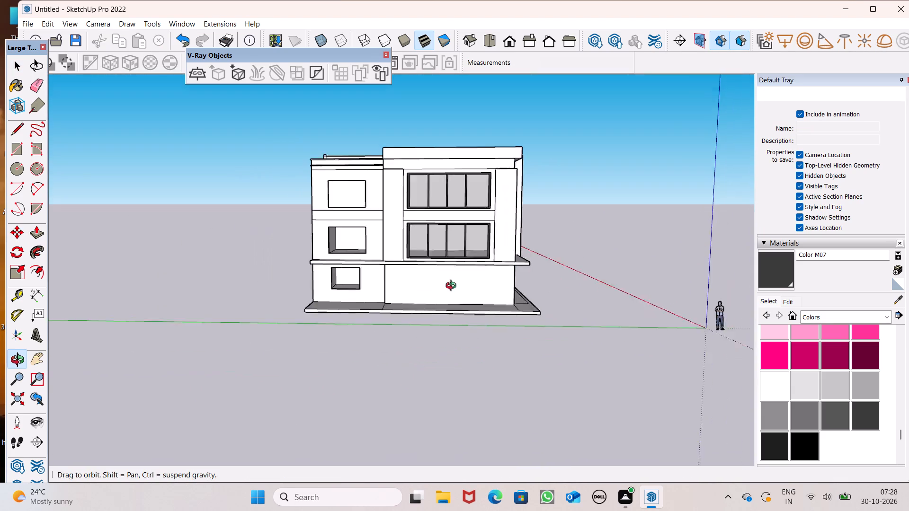
pyautogui.moveTo(453, 287); pyautogui.dragTo(280, 285, button='middle')
pyautogui.moveTo(457, 301); pyautogui.dragTo(325, 312, button='middle')
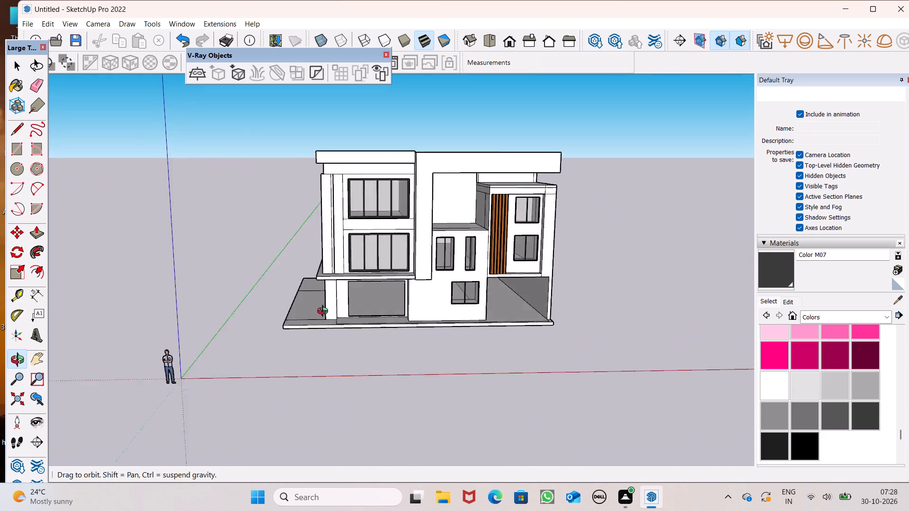
pyautogui.moveTo(325, 312); pyautogui.dragTo(267, 314, button='middle')
pyautogui.scroll(7, 383, 299)
pyautogui.moveTo(353, 218); pyautogui.dragTo(390, 218)
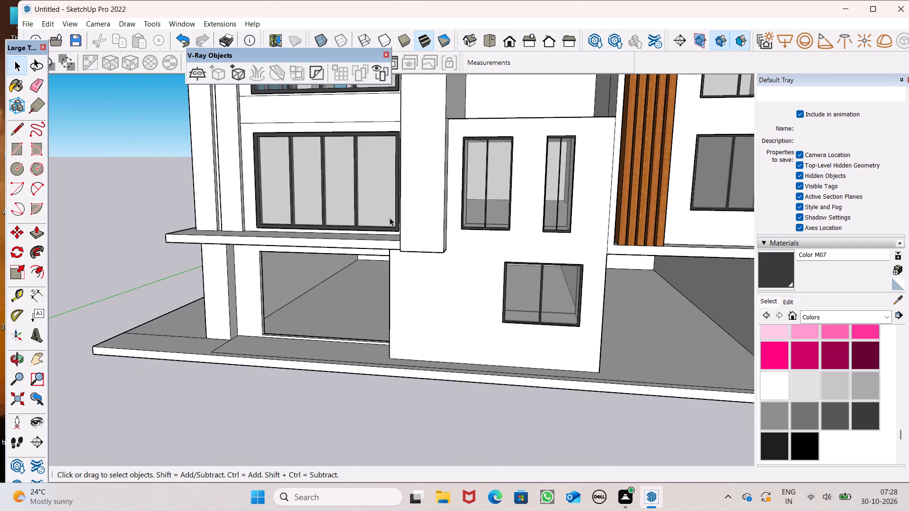
pyautogui.moveTo(390, 218); pyautogui.dragTo(361, 218)
pyautogui.scroll(-4, 422, 219)
pyautogui.moveTo(413, 231); pyautogui.dragTo(463, 249, button='middle')
pyautogui.click(336, 208)
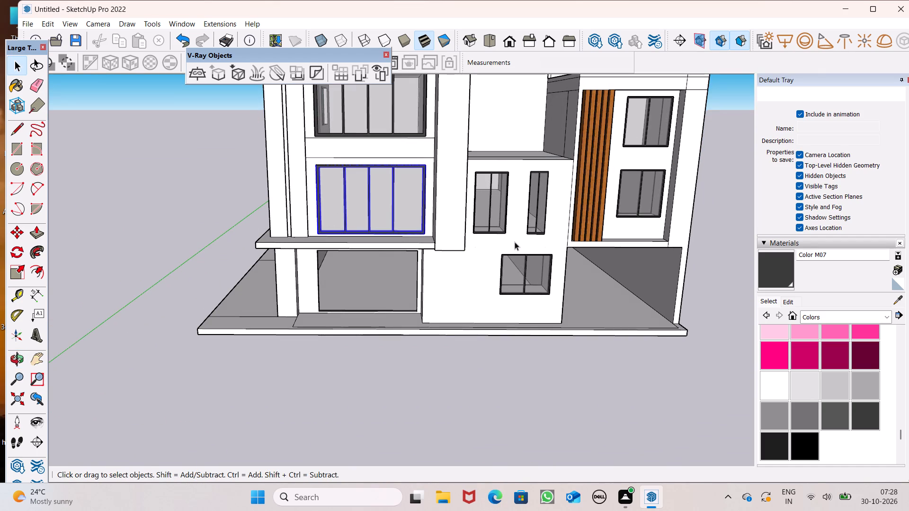
pyautogui.press('m')
pyautogui.press('Return')
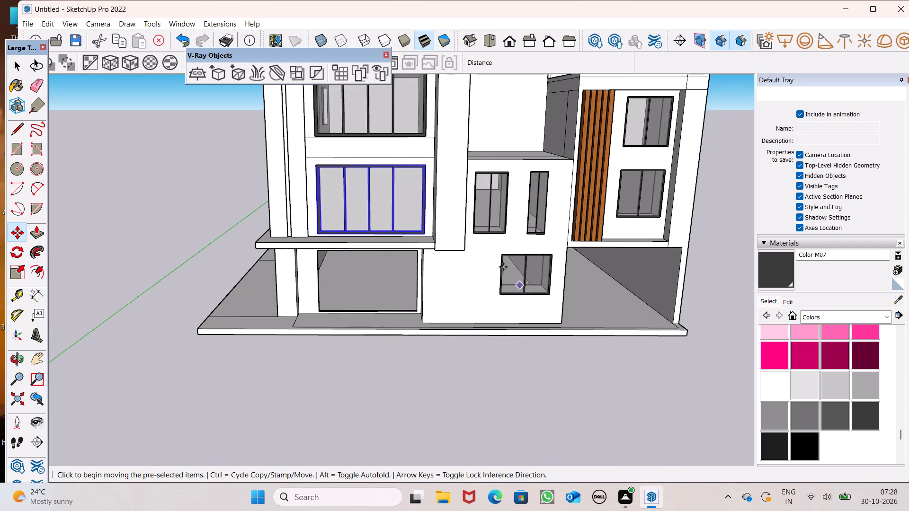
pyautogui.moveTo(422, 233); pyautogui.dragTo(414, 268)
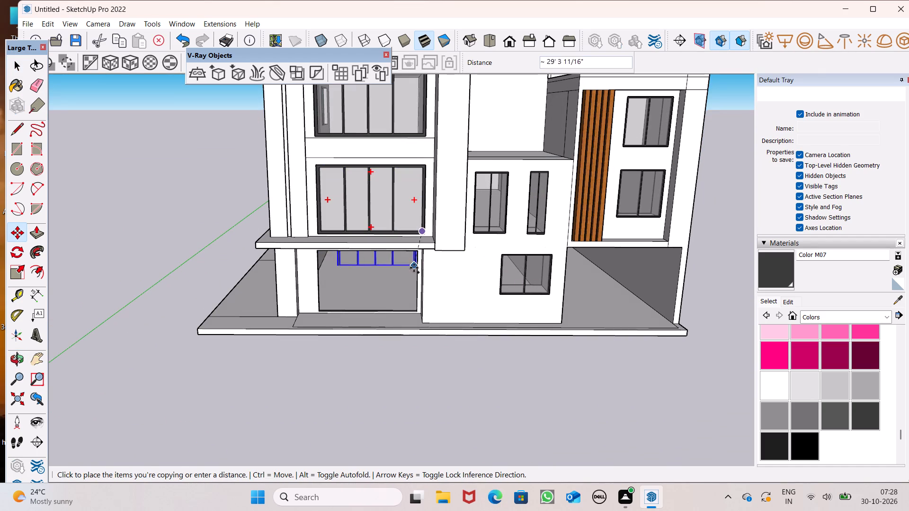
pyautogui.moveTo(414, 268); pyautogui.dragTo(413, 310)
# Move the copied ground-floor window slightly so its lower corner meets the opening's lower corner nearest the two-pane windows.
pyautogui.scroll(2, 393, 298)
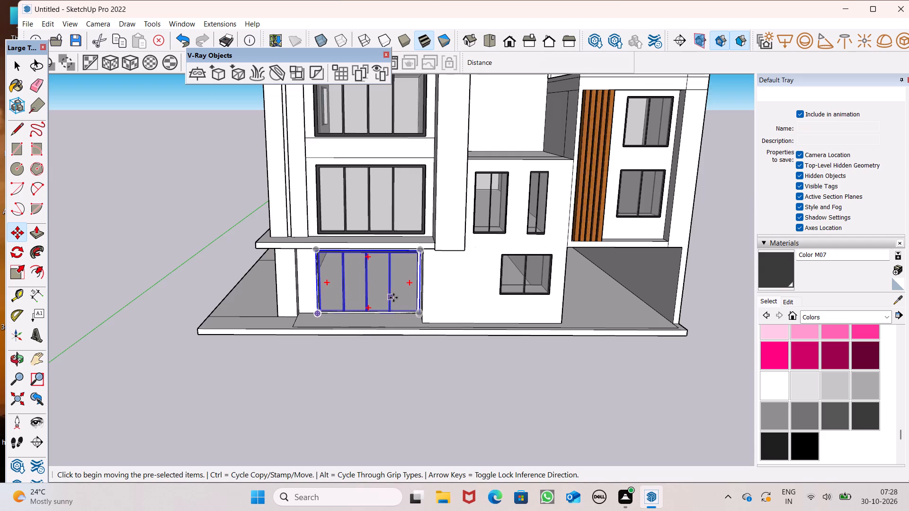
pyautogui.scroll(6, 393, 298)
pyautogui.moveTo(449, 334); pyautogui.dragTo(444, 333)
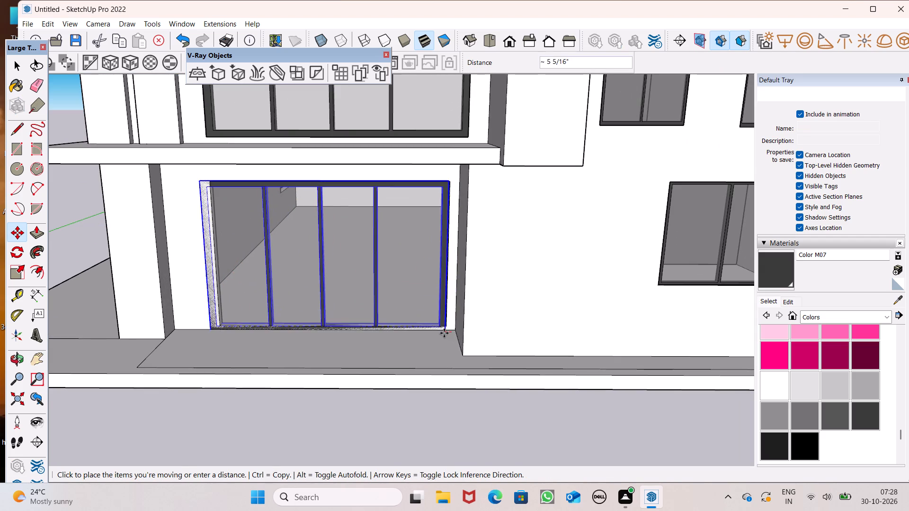
pyautogui.moveTo(444, 333); pyautogui.dragTo(445, 327)
# Scale the ground-floor four-pane window uniformly to about 0.88 from its free upper corner.
pyautogui.scroll(-4, 446, 327)
pyautogui.moveTo(446, 327); pyautogui.dragTo(459, 259, button='middle')
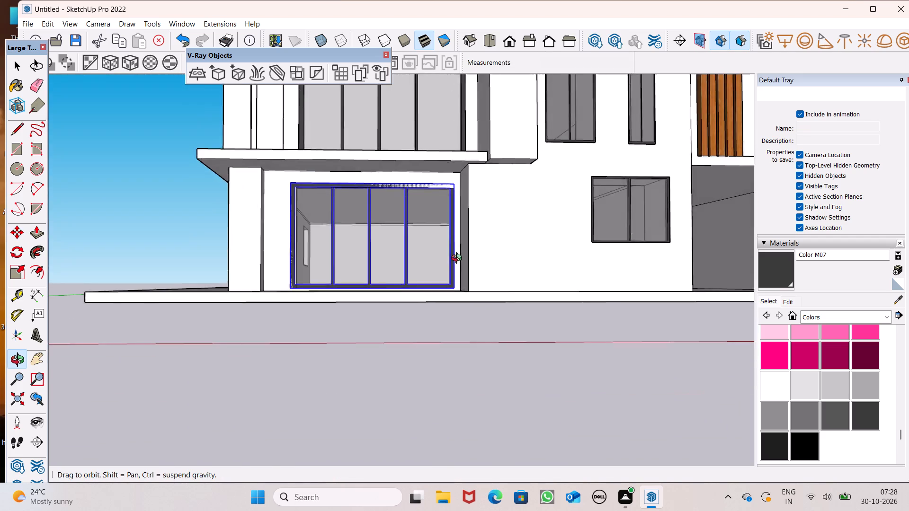
pyautogui.moveTo(459, 259); pyautogui.dragTo(447, 297, button='middle')
pyautogui.scroll(5, 447, 297)
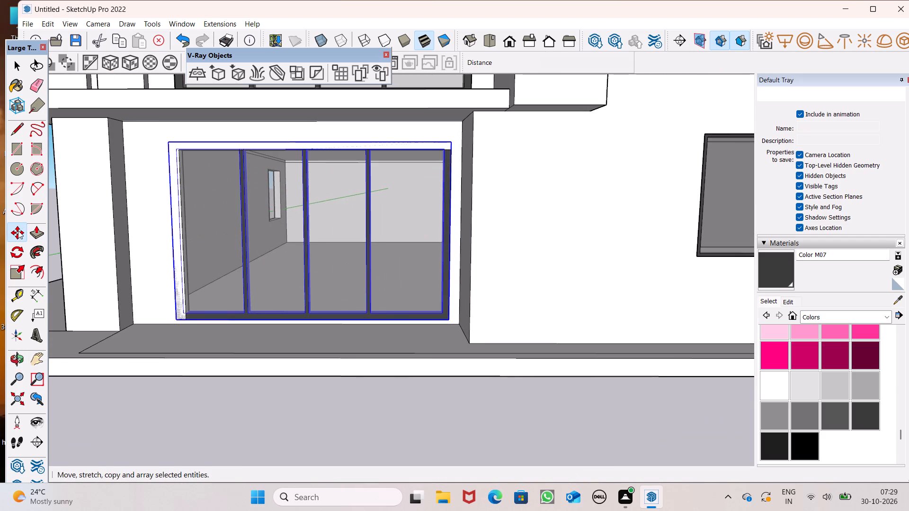
pyautogui.click(20, 274)
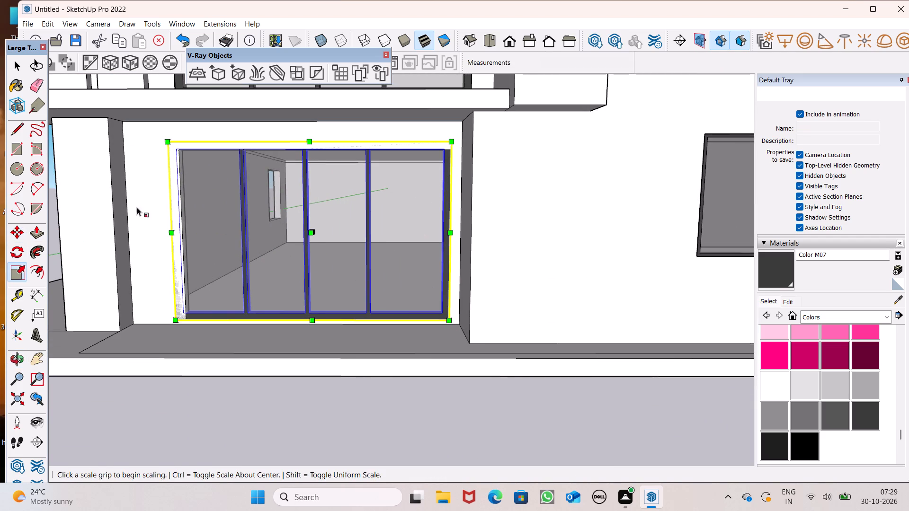
pyautogui.moveTo(167, 136); pyautogui.dragTo(194, 182)
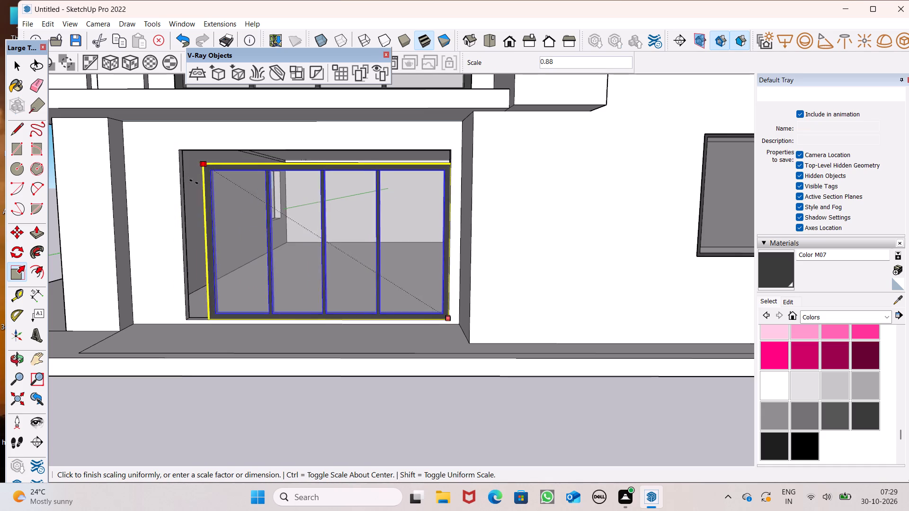
pyautogui.moveTo(194, 182); pyautogui.dragTo(197, 188)
# Stretch the ground-floor four-pane window along the red axis to about 1.15, out to the opening's far side.
pyautogui.moveTo(201, 296); pyautogui.dragTo(294, 349, button='middle')
pyautogui.scroll(2, 394, 381)
pyautogui.scroll(-1, 374, 326)
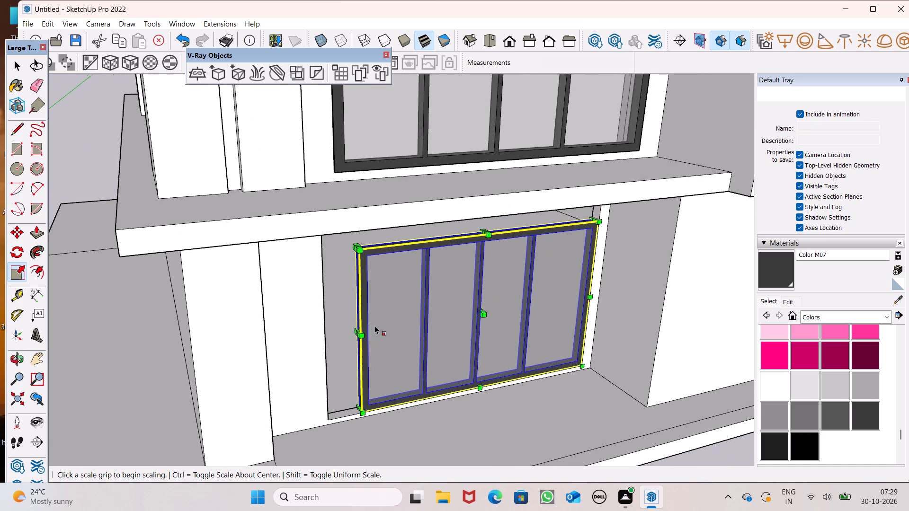
pyautogui.scroll(-2, 374, 326)
pyautogui.scroll(6, 324, 404)
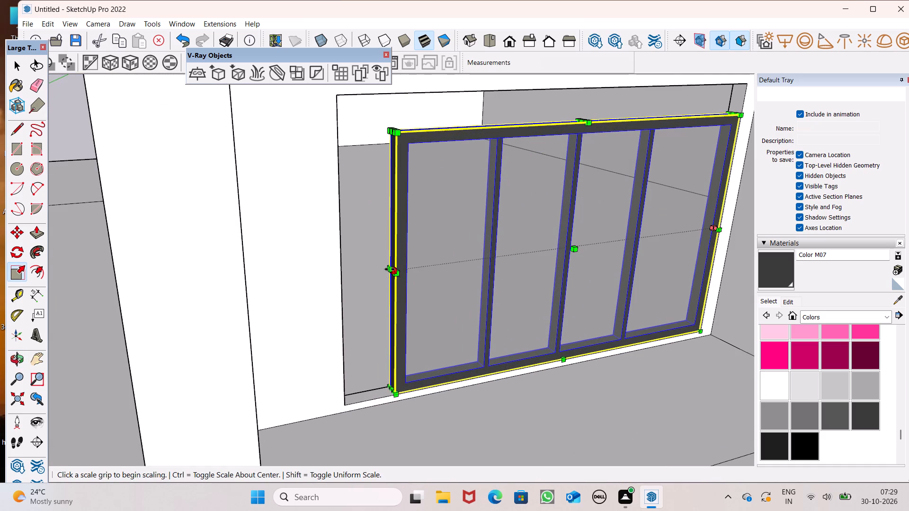
pyautogui.moveTo(390, 269); pyautogui.dragTo(331, 294)
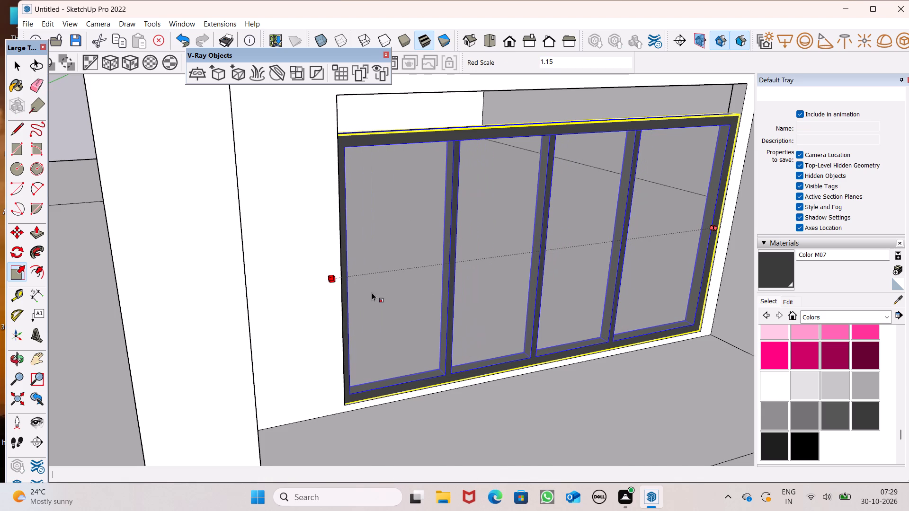
# Scale the ground-floor window from its far side edge to about 0.99 in red and -0.18 in green.
pyautogui.scroll(-4, 428, 292)
pyautogui.moveTo(437, 303); pyautogui.dragTo(294, 311, button='middle')
pyautogui.scroll(2, 337, 262)
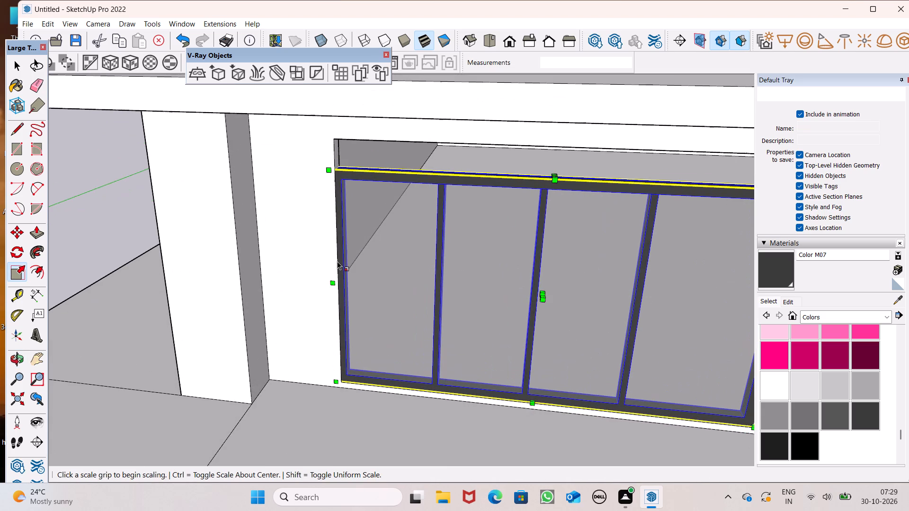
pyautogui.scroll(1, 337, 261)
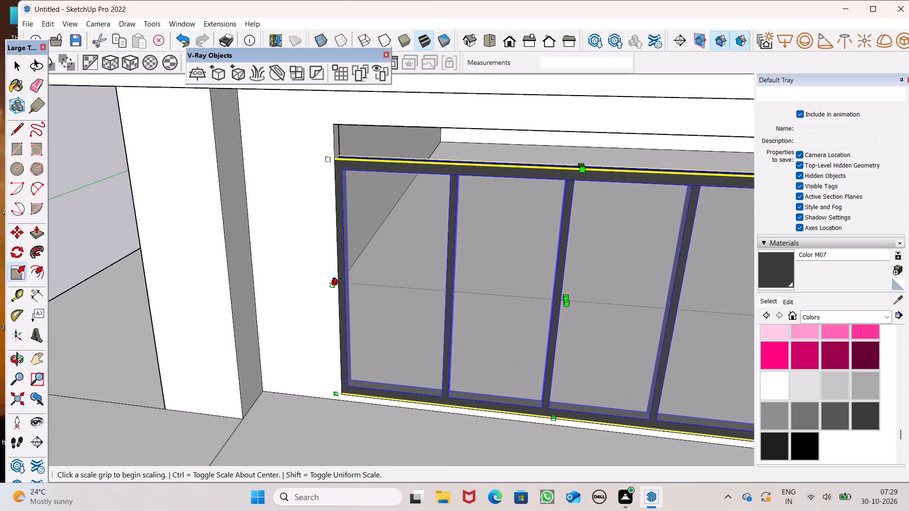
pyautogui.click(338, 276)
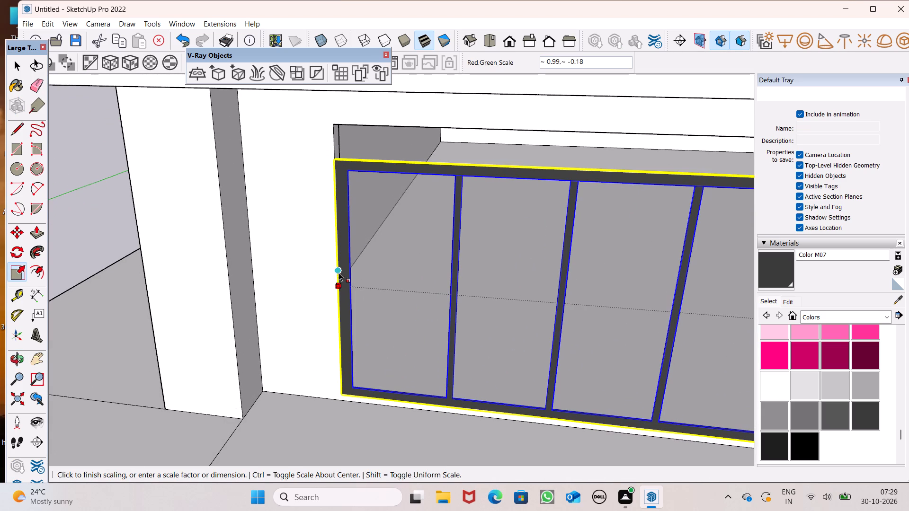
# Stretch the ground-floor four-pane window along the blue axis up to the top edge of its opening and deselect it.
pyautogui.scroll(-4, 448, 204)
pyautogui.scroll(19, 553, 155)
pyautogui.scroll(4, 542, 232)
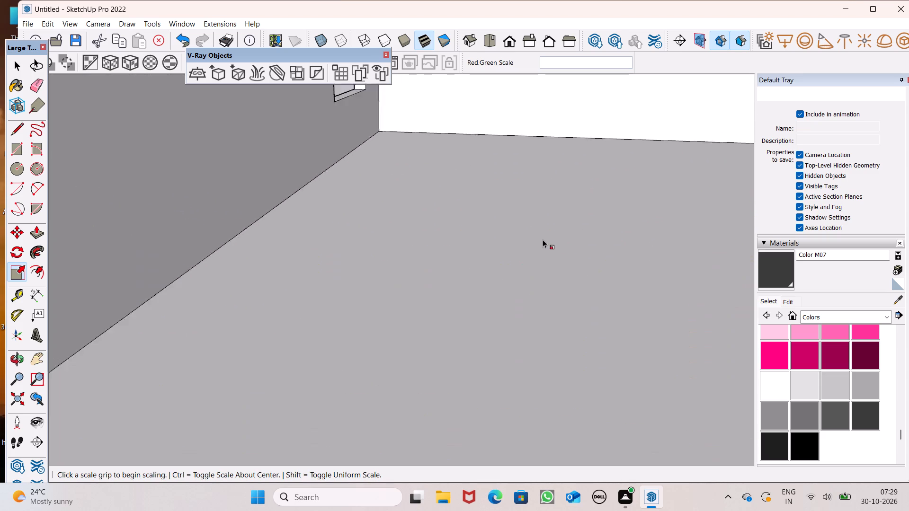
pyautogui.scroll(3, 543, 239)
pyautogui.scroll(-11, 543, 246)
pyautogui.moveTo(513, 249); pyautogui.dragTo(516, 295, button='middle')
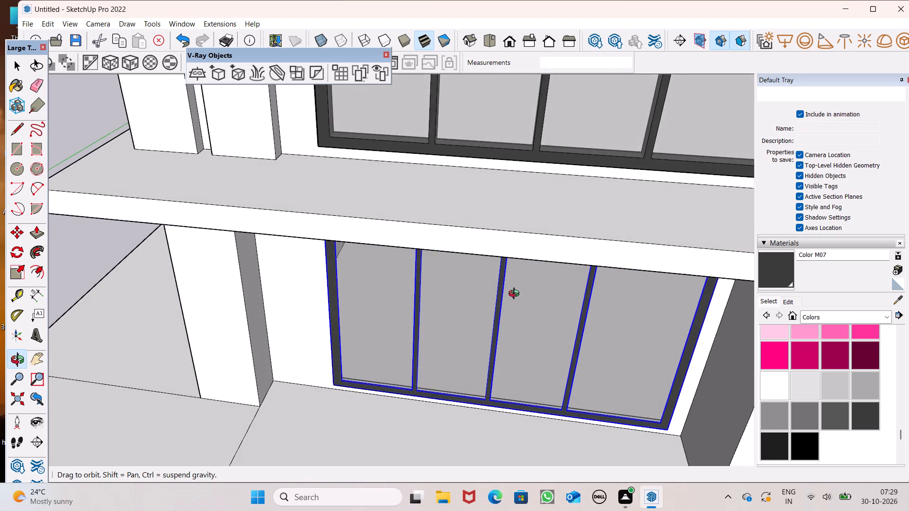
pyautogui.moveTo(516, 295); pyautogui.dragTo(544, 255, button='middle')
pyautogui.scroll(7, 531, 234)
pyautogui.scroll(-3, 524, 224)
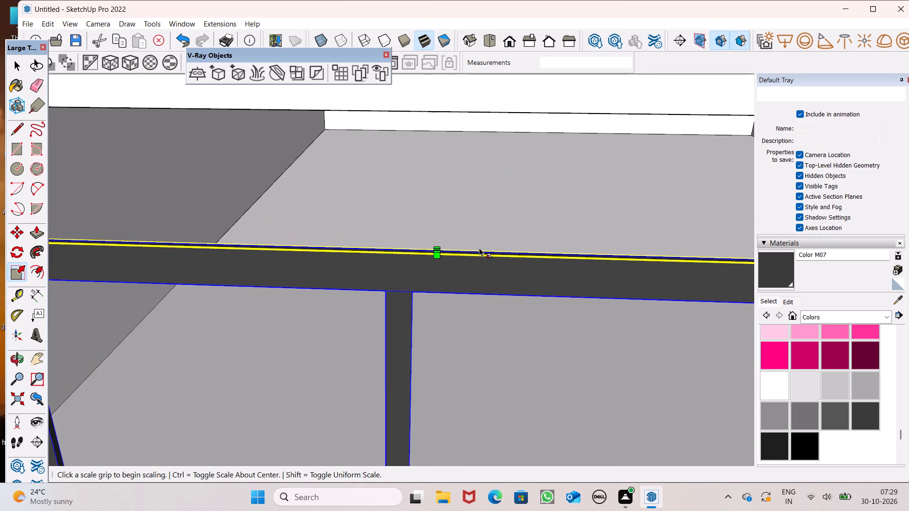
pyautogui.moveTo(536, 246); pyautogui.dragTo(542, 247, button='middle')
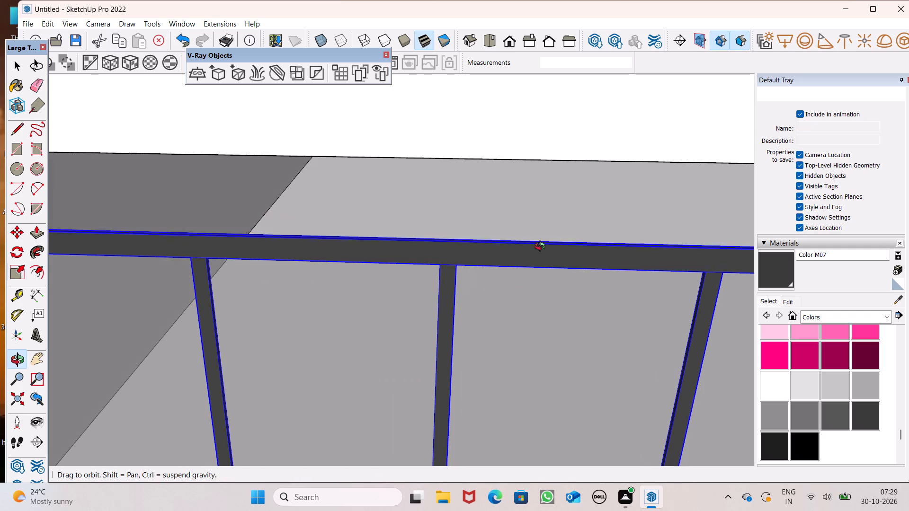
pyautogui.moveTo(542, 247); pyautogui.dragTo(723, 233, button='middle')
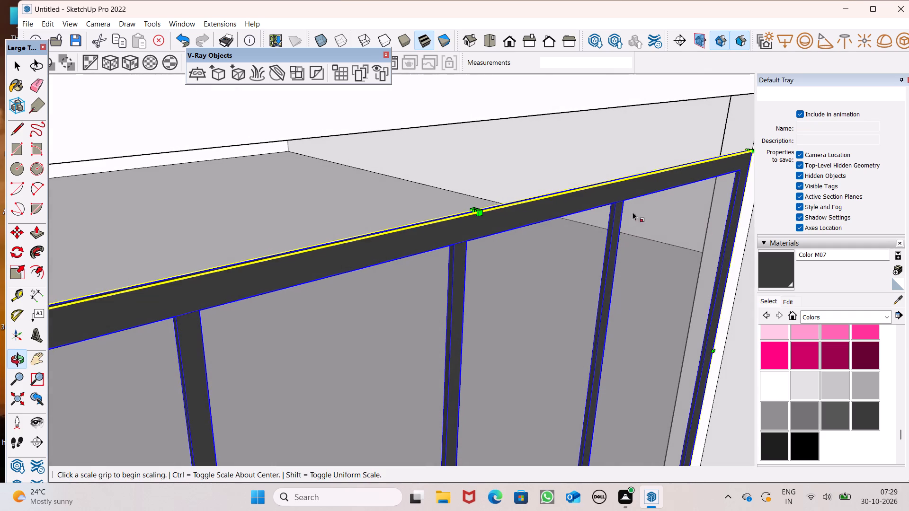
pyautogui.moveTo(473, 210); pyautogui.dragTo(455, 161)
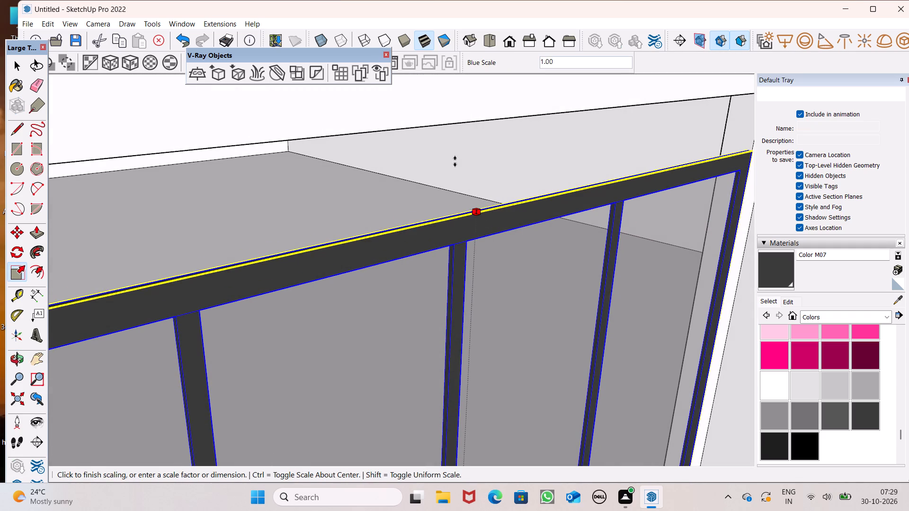
pyautogui.moveTo(455, 161); pyautogui.dragTo(422, 128)
pyautogui.scroll(-6, 370, 173)
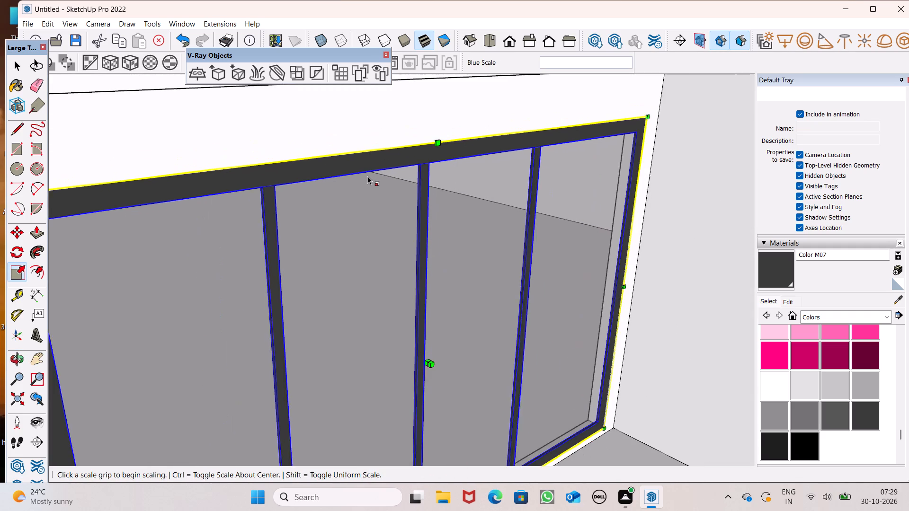
pyautogui.scroll(-5, 367, 176)
pyautogui.moveTo(366, 196); pyautogui.dragTo(178, 184, button='middle')
pyautogui.press('space')
pyautogui.scroll(-12, 344, 207)
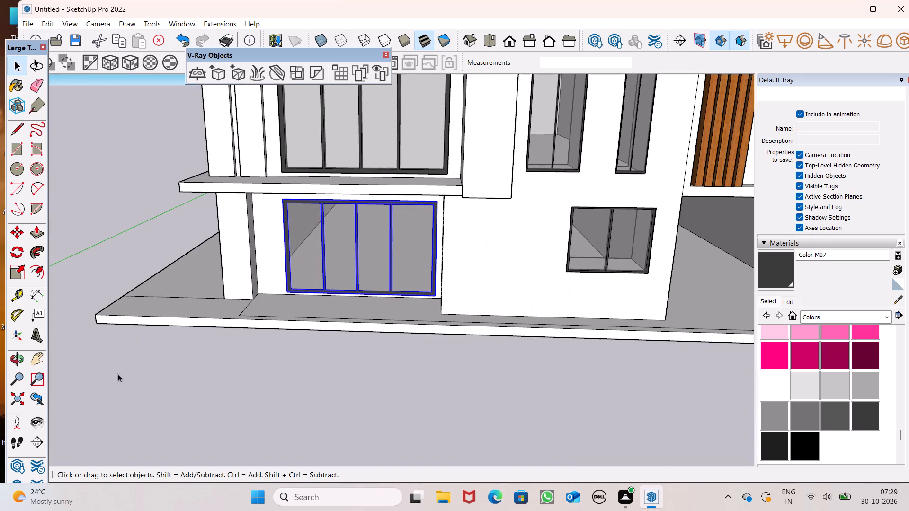
pyautogui.click(115, 422)
# Copy the ground-floor two-pane window from the front facade out in front of the building's side corner.
pyautogui.scroll(-9, 274, 266)
pyautogui.moveTo(185, 282); pyautogui.dragTo(561, 238, button='middle')
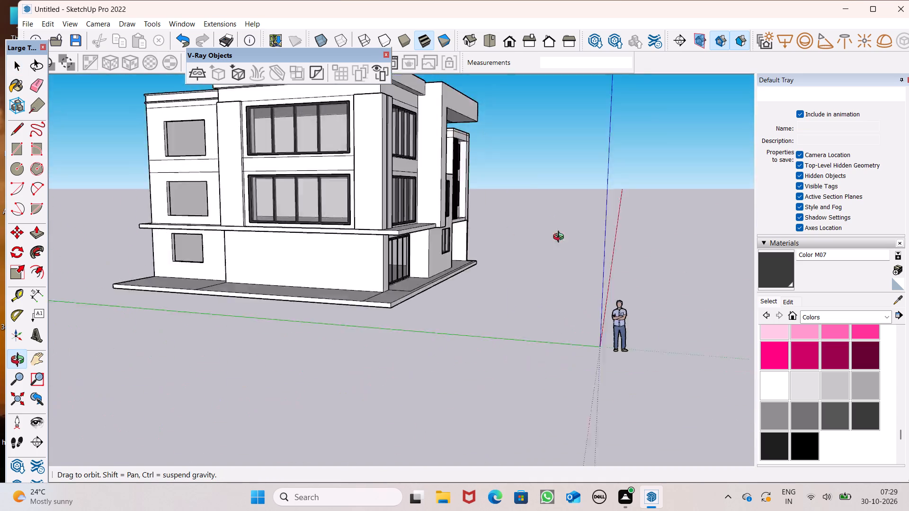
pyautogui.moveTo(561, 238); pyautogui.dragTo(241, 295, button='middle')
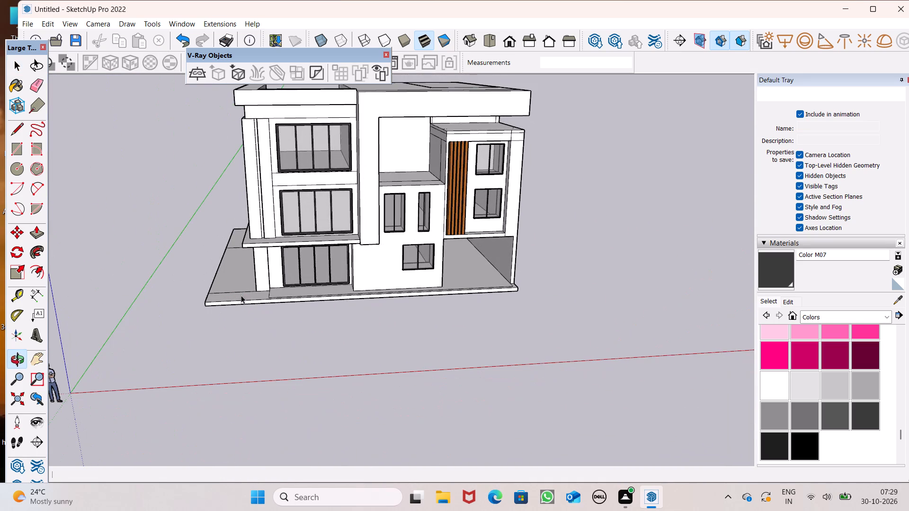
pyautogui.click(422, 265)
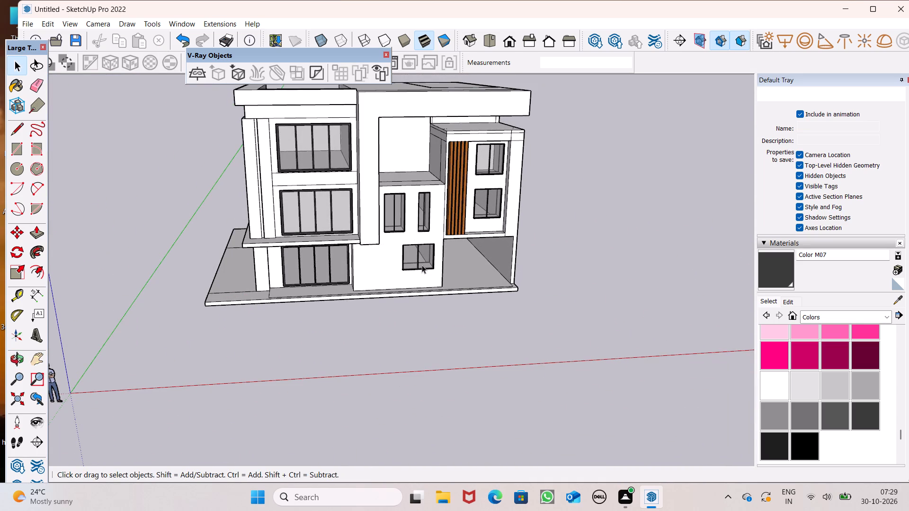
pyautogui.scroll(-5, 410, 271)
pyautogui.press('m')
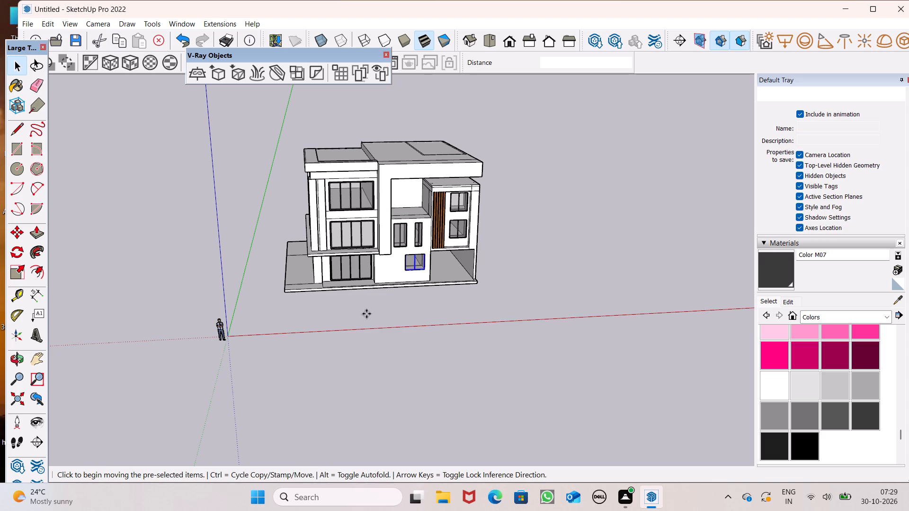
pyautogui.press('Return')
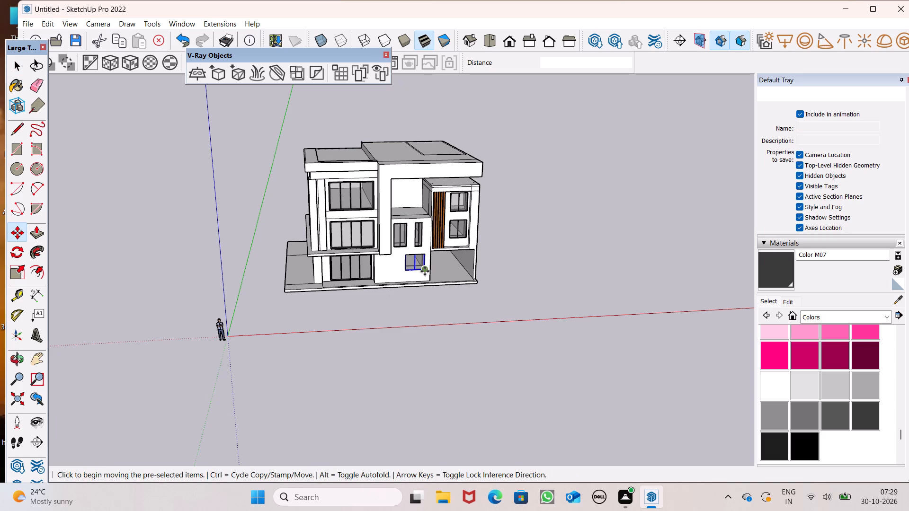
pyautogui.moveTo(424, 271); pyautogui.dragTo(270, 260)
# Rotate the copied two-pane window 90 degrees about its lower corner so it runs parallel to the side facade.
pyautogui.press('space')
pyautogui.click(263, 302)
pyautogui.moveTo(260, 309); pyautogui.dragTo(651, 309, button='middle')
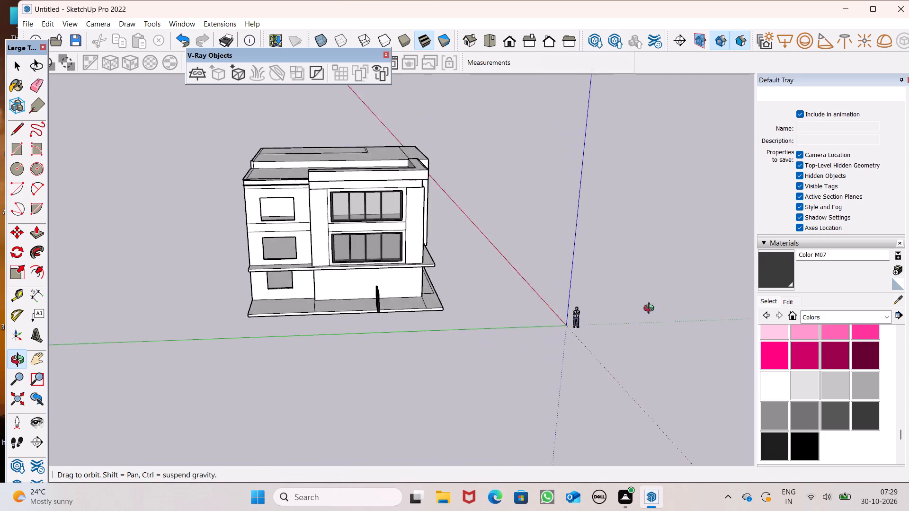
pyautogui.moveTo(651, 309); pyautogui.dragTo(673, 300, button='middle')
pyautogui.moveTo(673, 300); pyautogui.dragTo(657, 308, button='middle')
pyautogui.click(21, 254)
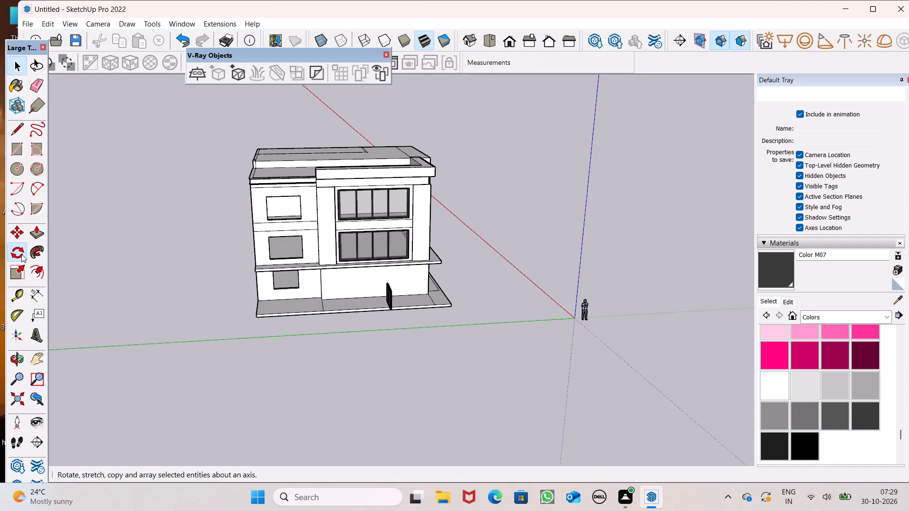
pyautogui.click(393, 310)
pyautogui.click(398, 348)
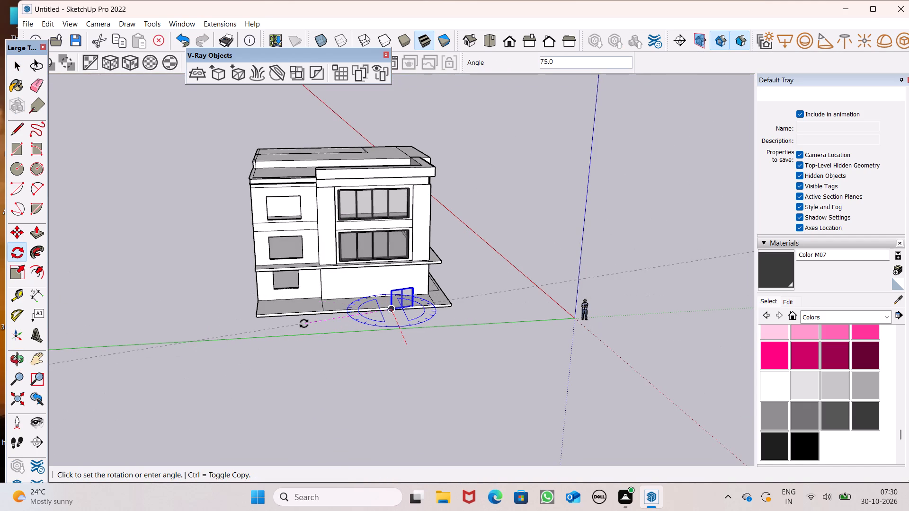
pyautogui.scroll(7, 304, 323)
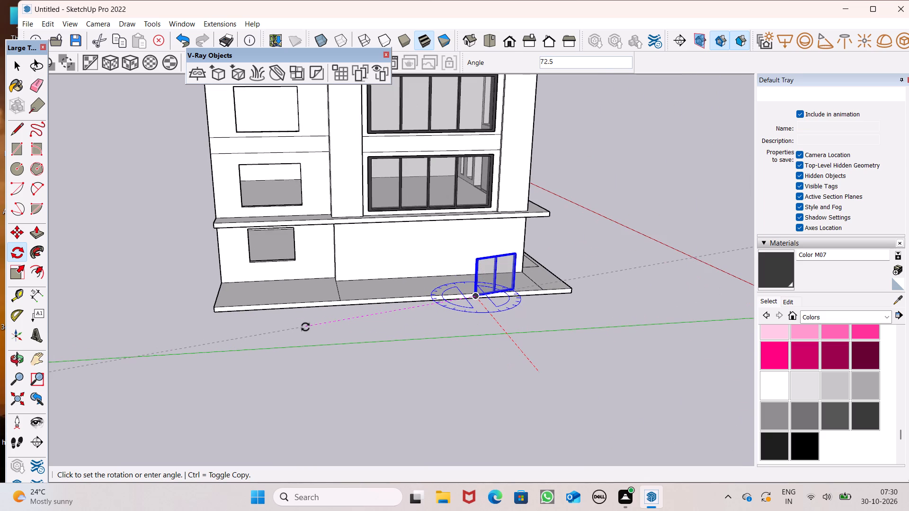
pyautogui.scroll(5, 309, 313)
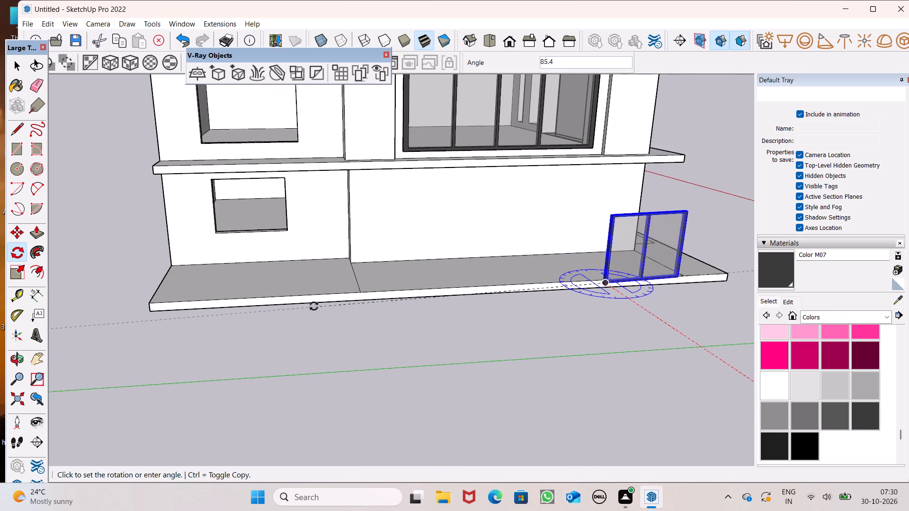
pyautogui.scroll(-4, 311, 305)
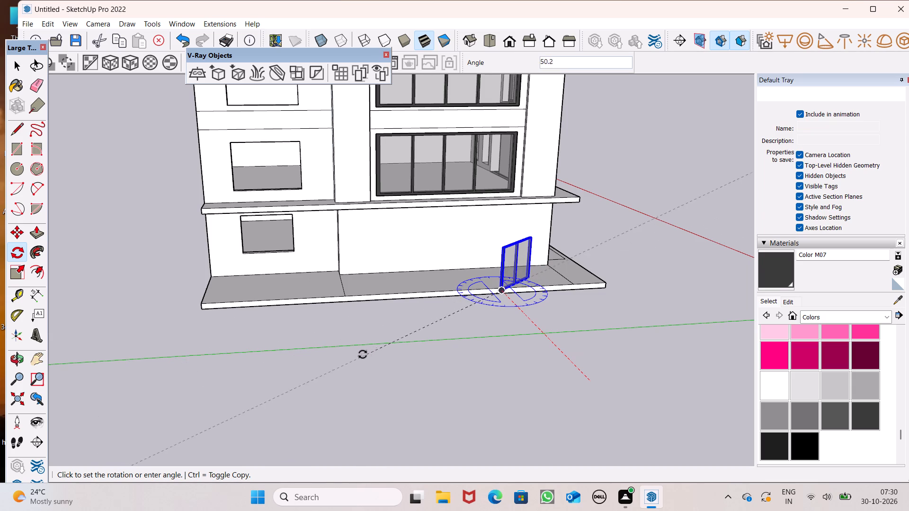
pyautogui.scroll(-1, 344, 299)
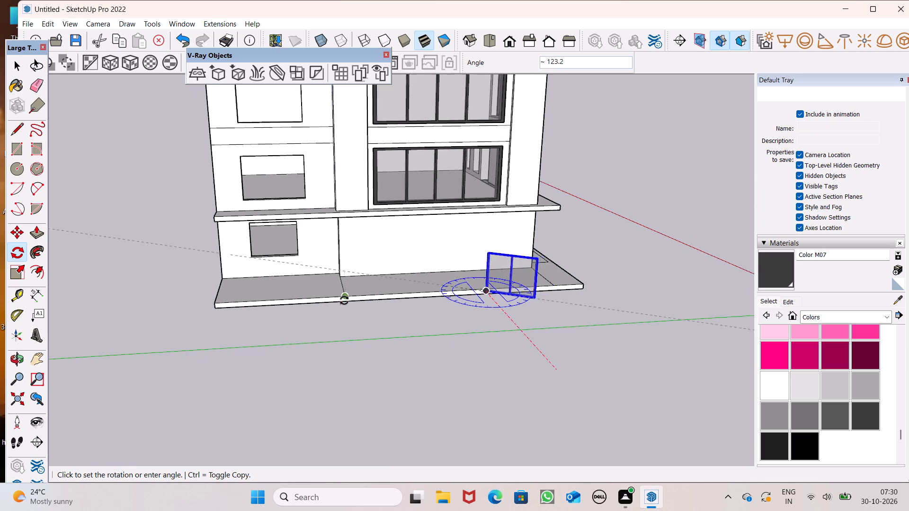
pyautogui.scroll(-1, 344, 300)
pyautogui.moveTo(346, 299); pyautogui.dragTo(340, 251, button='middle')
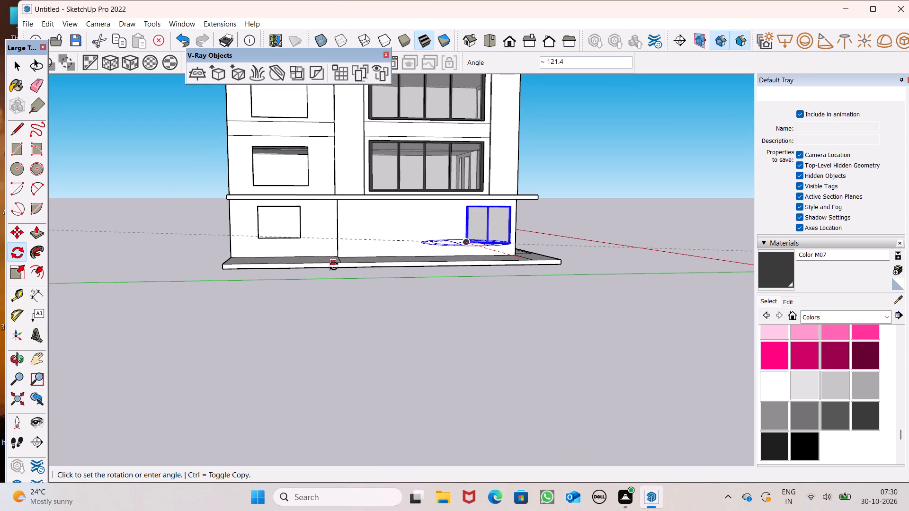
pyautogui.moveTo(421, 313); pyautogui.dragTo(379, 362, button='middle')
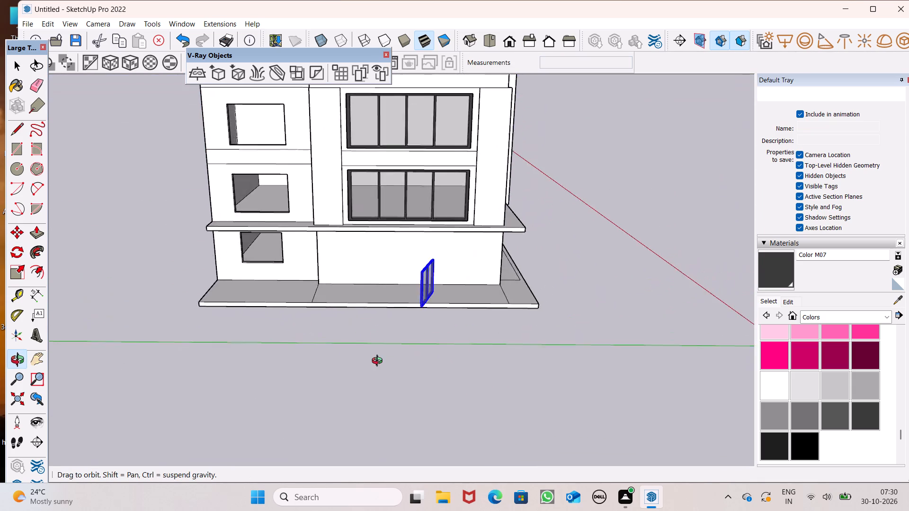
pyautogui.moveTo(379, 362); pyautogui.dragTo(383, 398, button='middle')
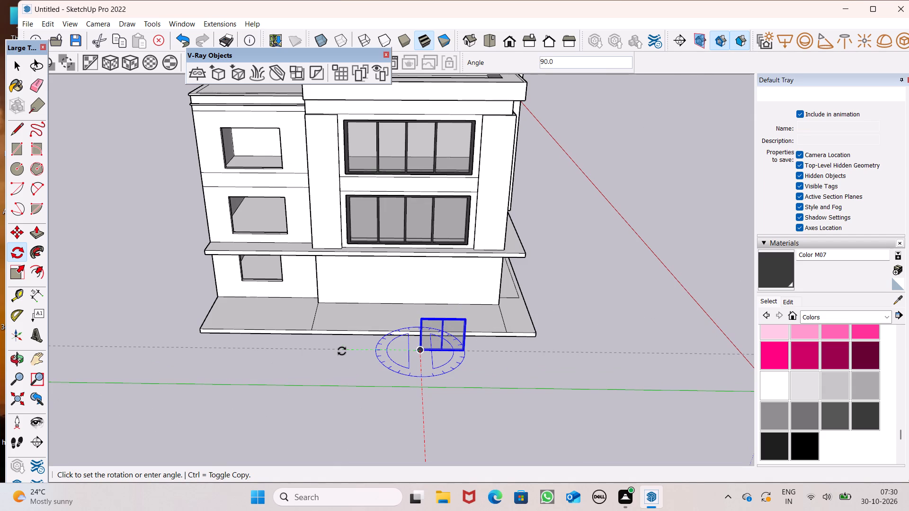
pyautogui.click(342, 351)
pyautogui.press('space')
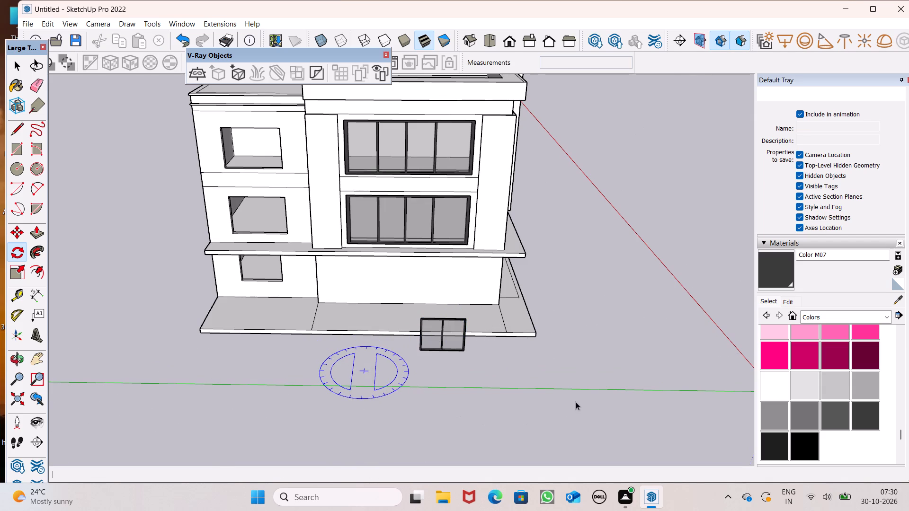
# Move the rotated two-pane window by its lower corner onto the matching lower corner of the side facade's ground-floor opening.
pyautogui.press('m')
pyautogui.press('Return')
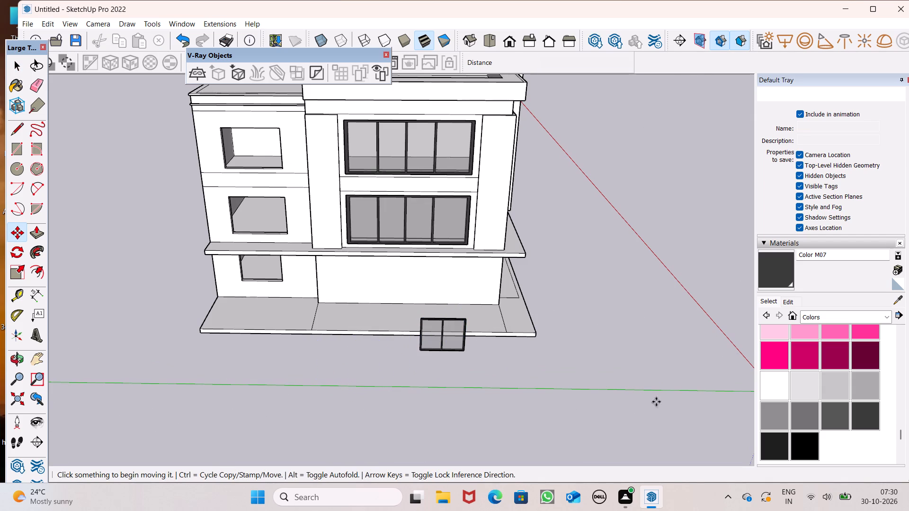
pyautogui.moveTo(464, 351); pyautogui.dragTo(326, 343)
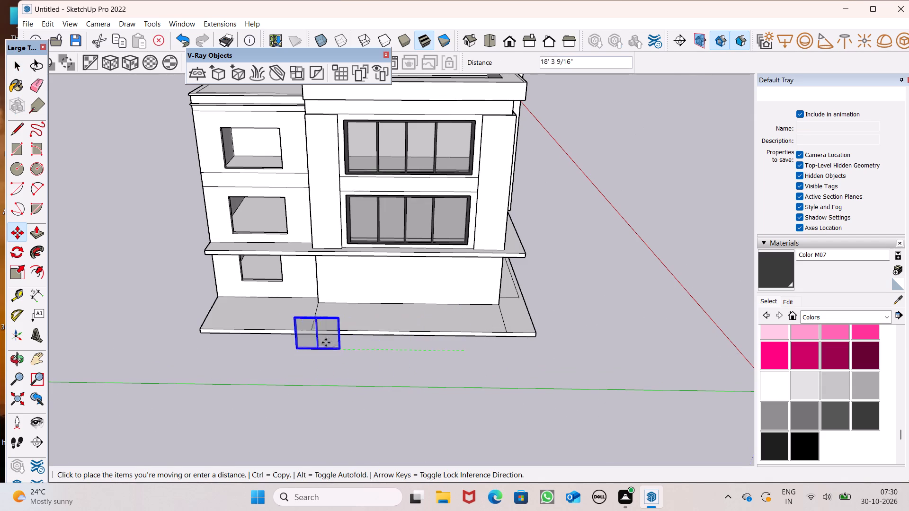
pyautogui.moveTo(326, 343); pyautogui.dragTo(282, 280)
# Stretch the side facade's two-pane window along the red axis from its free side edge to the opening's far side.
pyautogui.scroll(2, 270, 275)
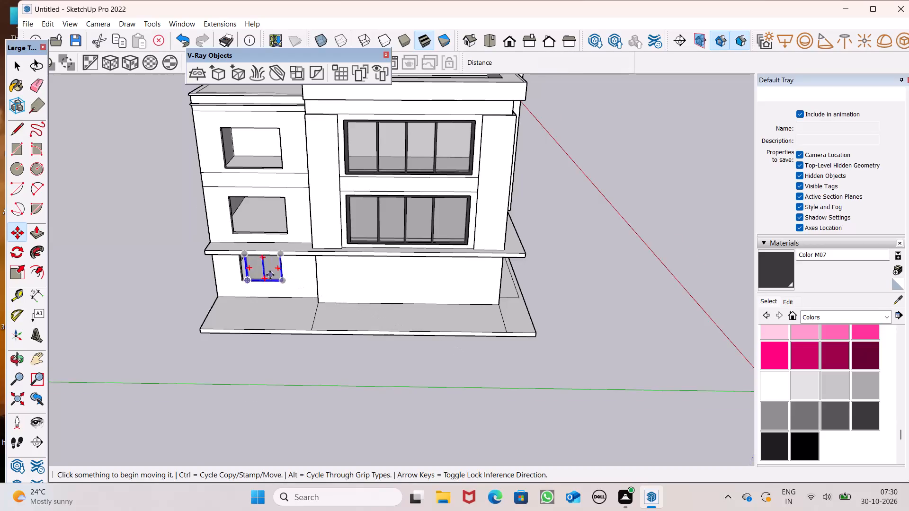
pyautogui.scroll(7, 270, 275)
pyautogui.moveTo(281, 292); pyautogui.dragTo(392, 248, button='middle')
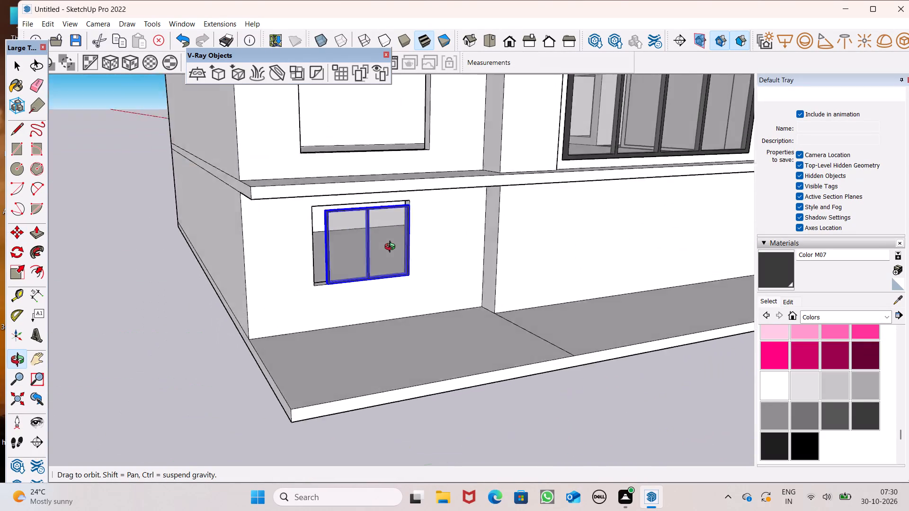
pyautogui.moveTo(392, 248); pyautogui.dragTo(404, 275, button='middle')
pyautogui.scroll(10, 419, 304)
pyautogui.moveTo(422, 328); pyautogui.dragTo(419, 330, button='middle')
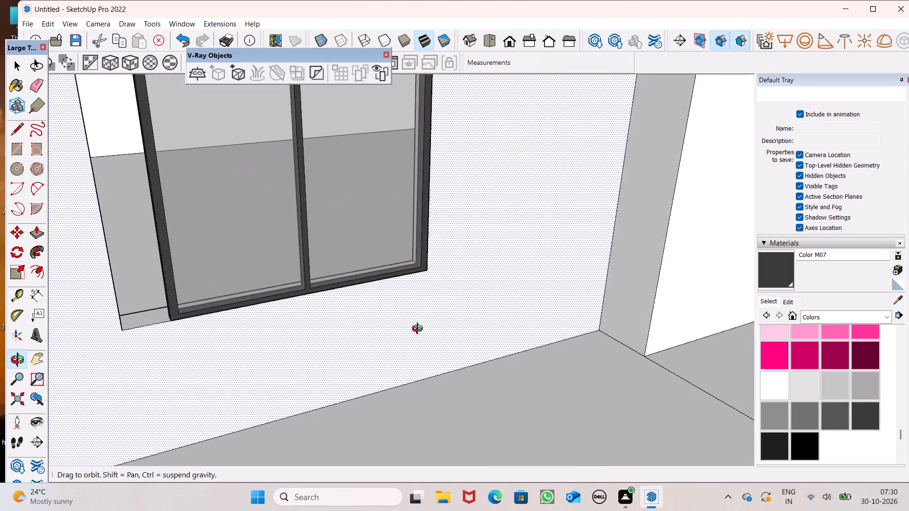
pyautogui.moveTo(419, 330); pyautogui.dragTo(35, 323, button='middle')
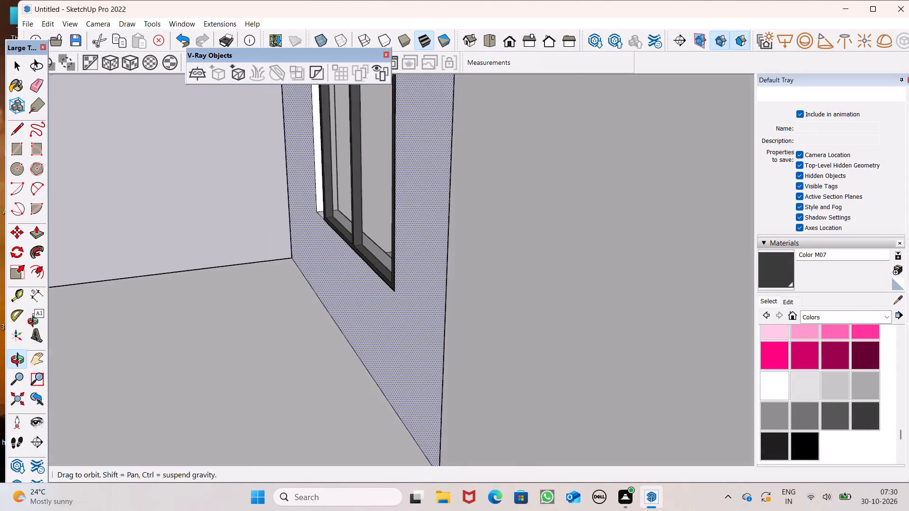
pyautogui.moveTo(35, 323); pyautogui.dragTo(367, 255, button='middle')
pyautogui.scroll(-6, 417, 289)
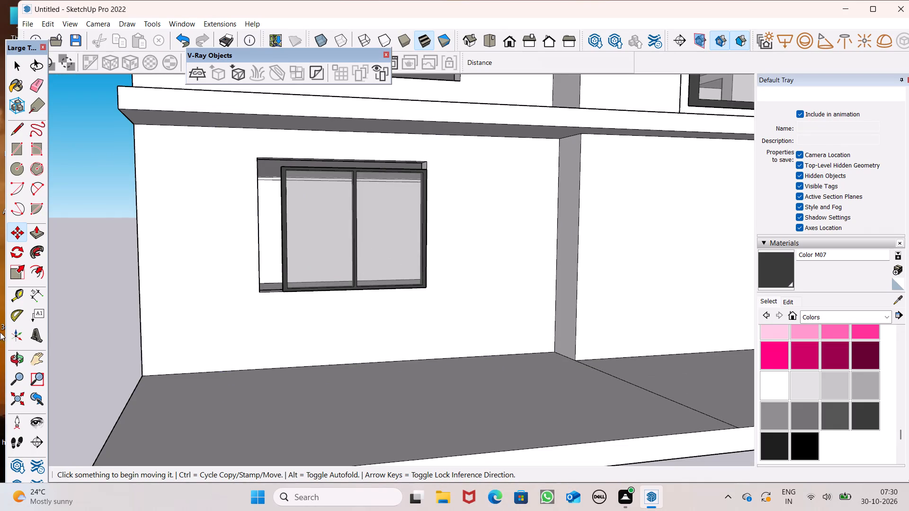
pyautogui.click(12, 273)
pyautogui.moveTo(172, 319); pyautogui.dragTo(299, 337, button='middle')
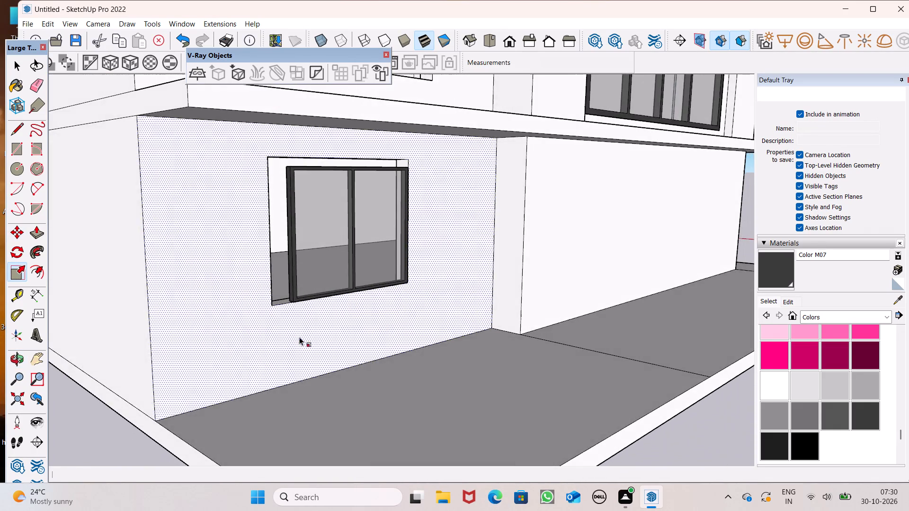
pyautogui.scroll(6, 282, 270)
pyautogui.scroll(-4, 282, 264)
pyautogui.click(306, 267)
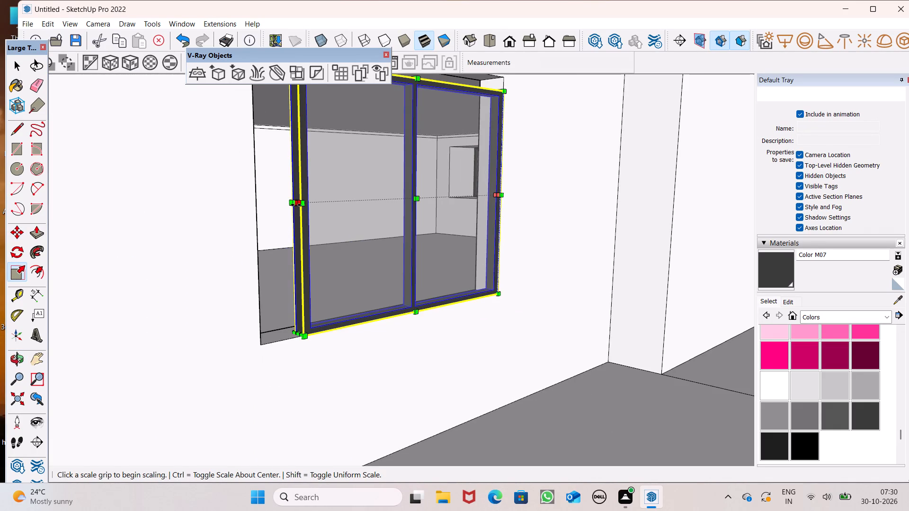
pyautogui.moveTo(296, 205); pyautogui.dragTo(258, 225)
pyautogui.scroll(-6, 269, 251)
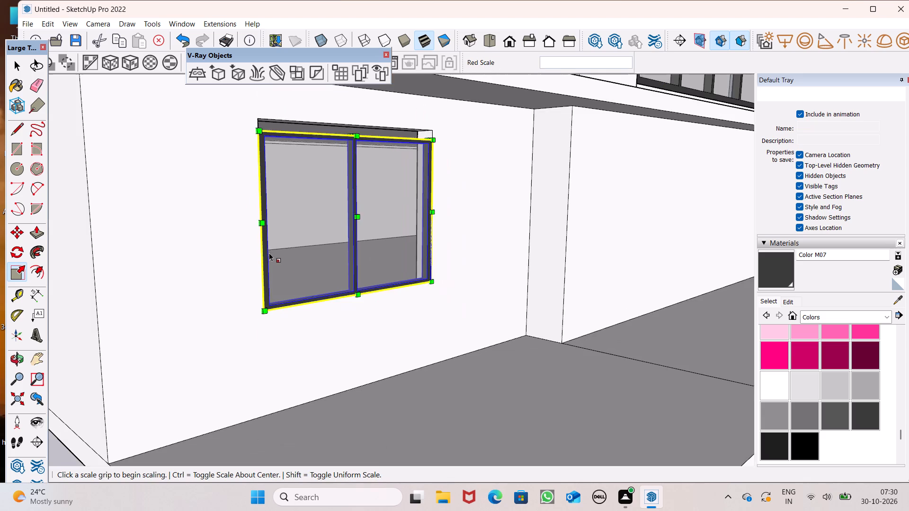
pyautogui.moveTo(303, 269); pyautogui.dragTo(169, 269, button='middle')
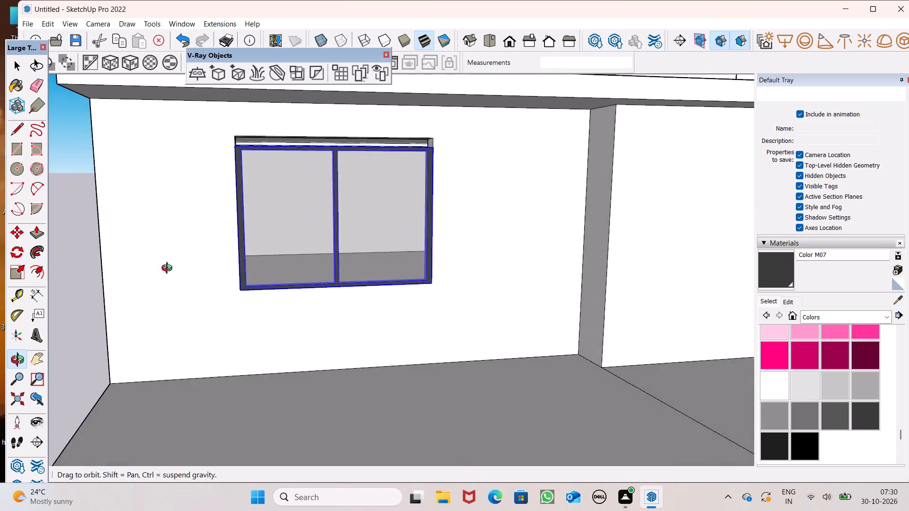
# Stretch the side facade's ground-floor two-pane window upward along the blue axis to the top edge of its opening.
pyautogui.moveTo(169, 269); pyautogui.dragTo(205, 270, button='middle')
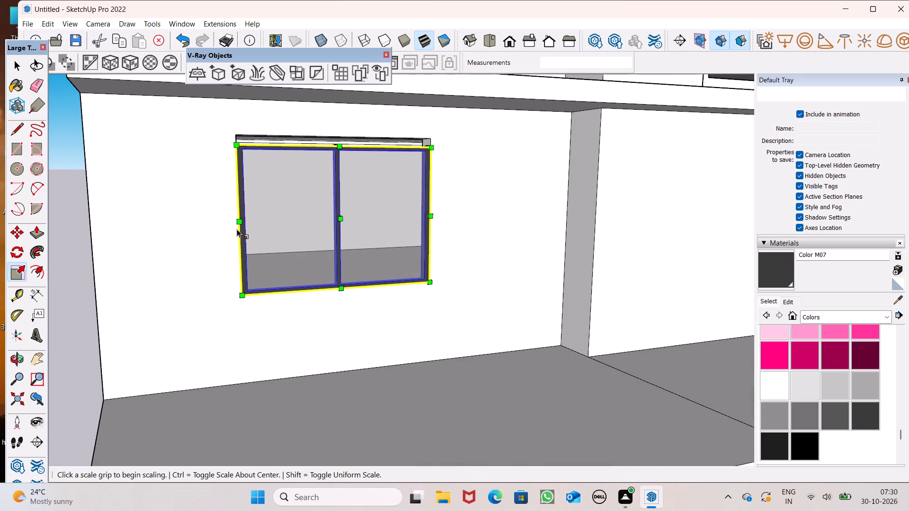
pyautogui.scroll(-3, 243, 249)
pyautogui.moveTo(245, 250); pyautogui.dragTo(278, 296, button='middle')
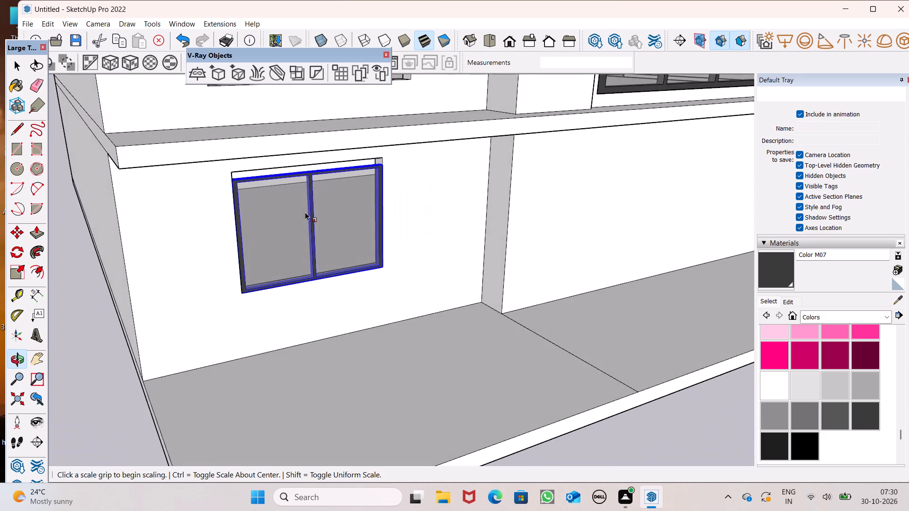
pyautogui.scroll(5, 303, 187)
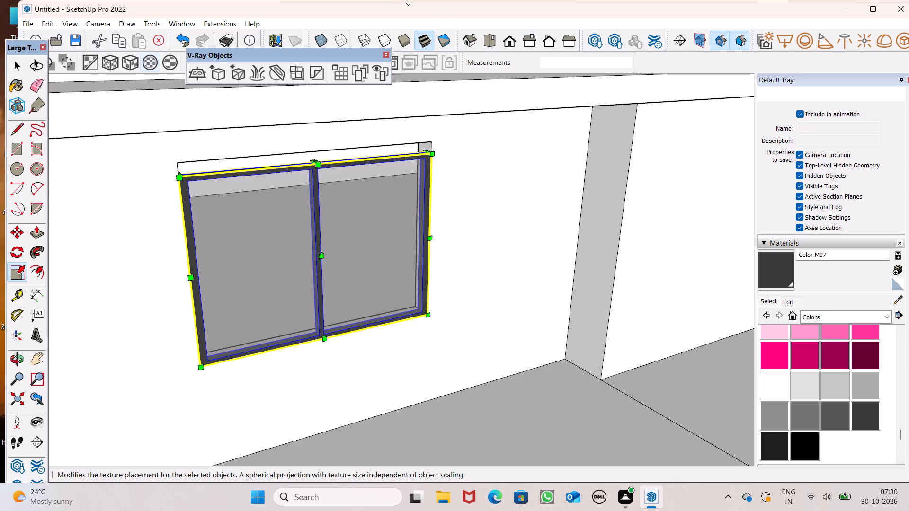
pyautogui.scroll(7, 324, 150)
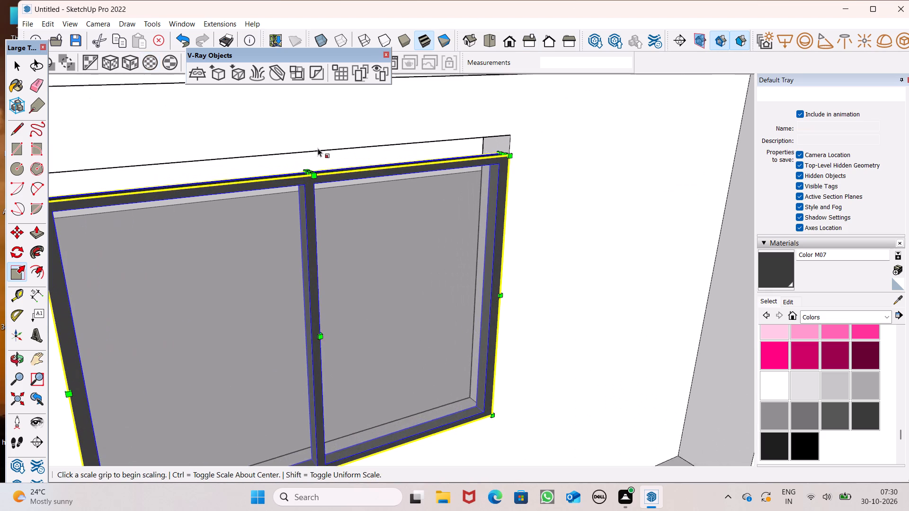
pyautogui.scroll(6, 315, 147)
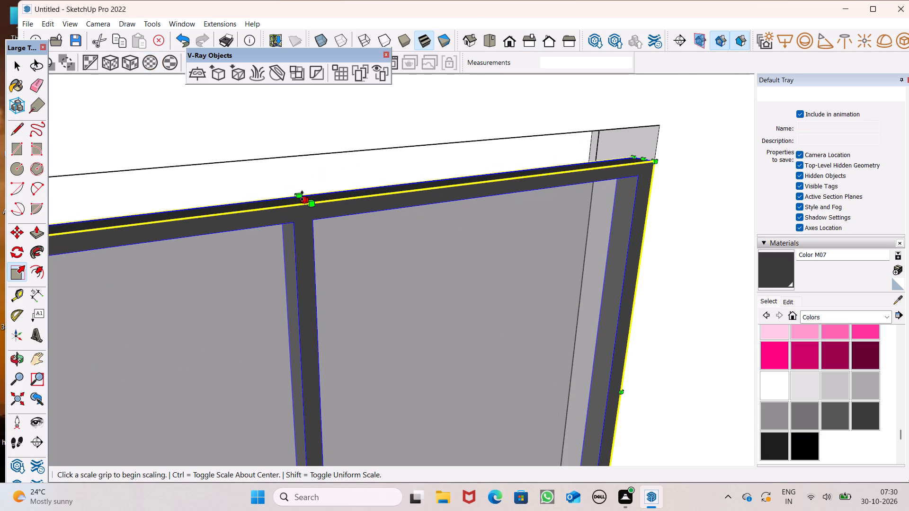
pyautogui.moveTo(301, 196); pyautogui.dragTo(307, 151)
pyautogui.scroll(-7, 300, 134)
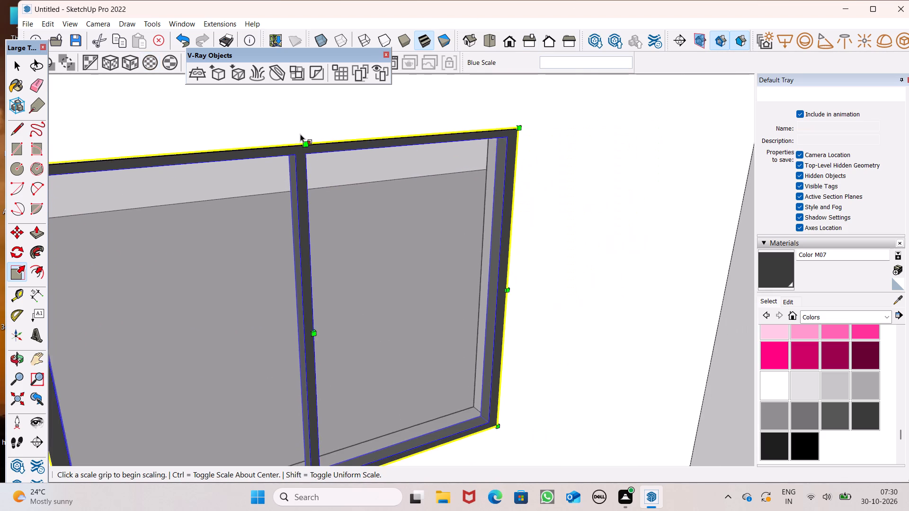
pyautogui.scroll(-13, 305, 138)
pyautogui.moveTo(374, 164); pyautogui.dragTo(294, 183, button='middle')
pyautogui.scroll(-6, 291, 179)
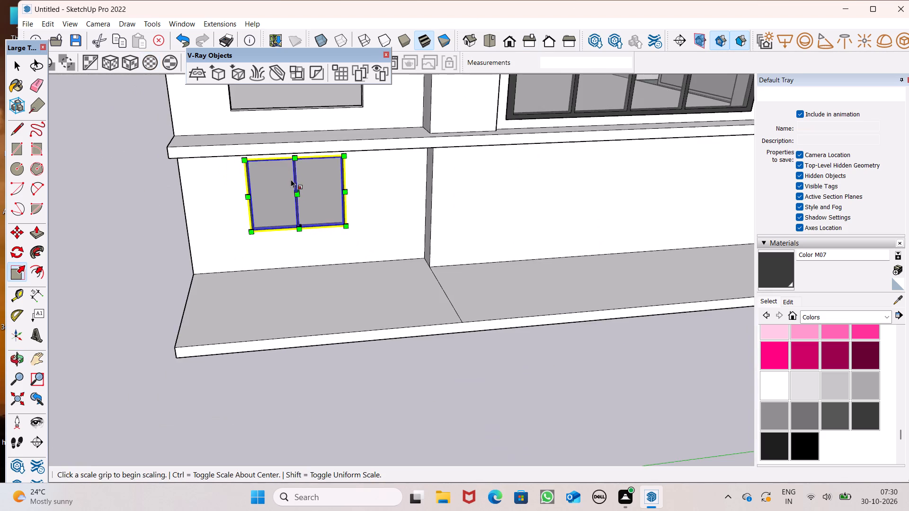
pyautogui.moveTo(305, 182); pyautogui.dragTo(294, 191, button='middle')
pyautogui.press('space')
pyautogui.click(173, 206)
# Copy the side facade's ground-floor two-pane window up to the matching lower corner of the middle-floor opening above it.
pyautogui.scroll(-4, 169, 204)
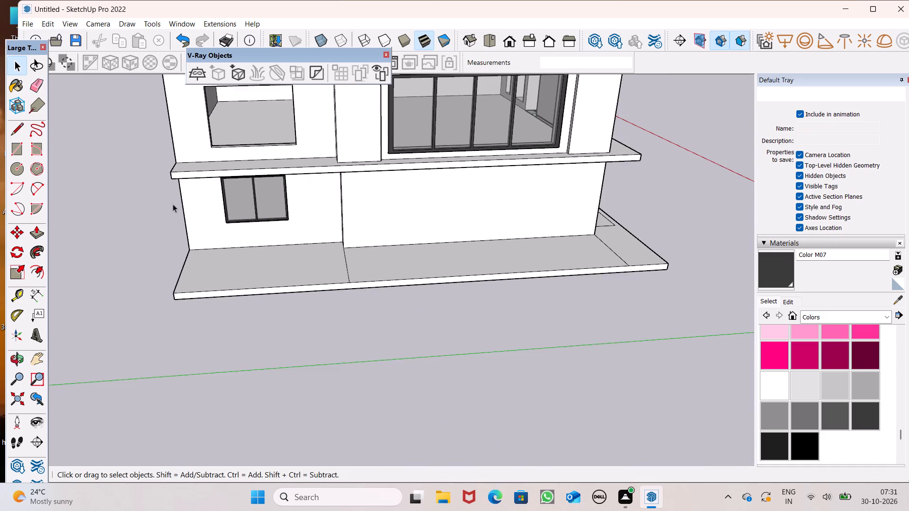
pyautogui.scroll(-7, 250, 227)
pyautogui.moveTo(257, 239); pyautogui.dragTo(247, 240, button='middle')
pyautogui.scroll(4, 229, 168)
pyautogui.scroll(2, 267, 215)
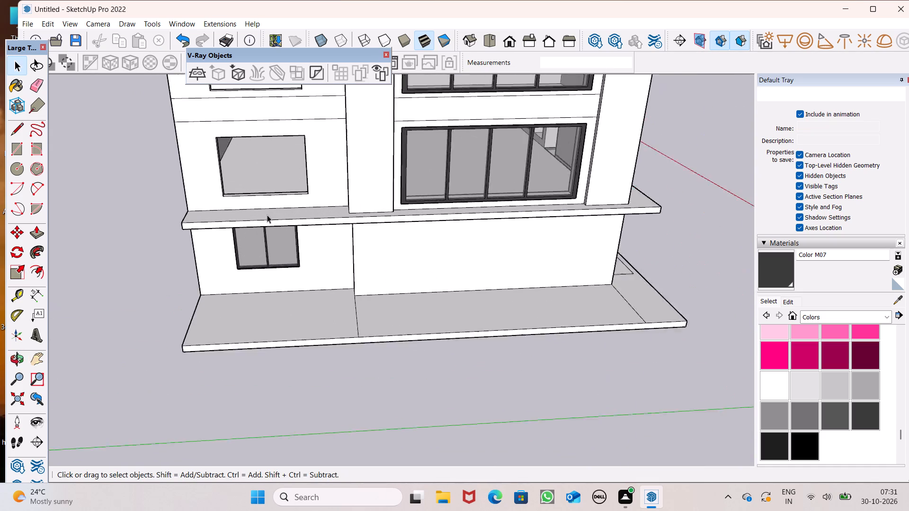
pyautogui.scroll(3, 267, 215)
pyautogui.click(266, 255)
pyautogui.press('m')
pyautogui.press('Return')
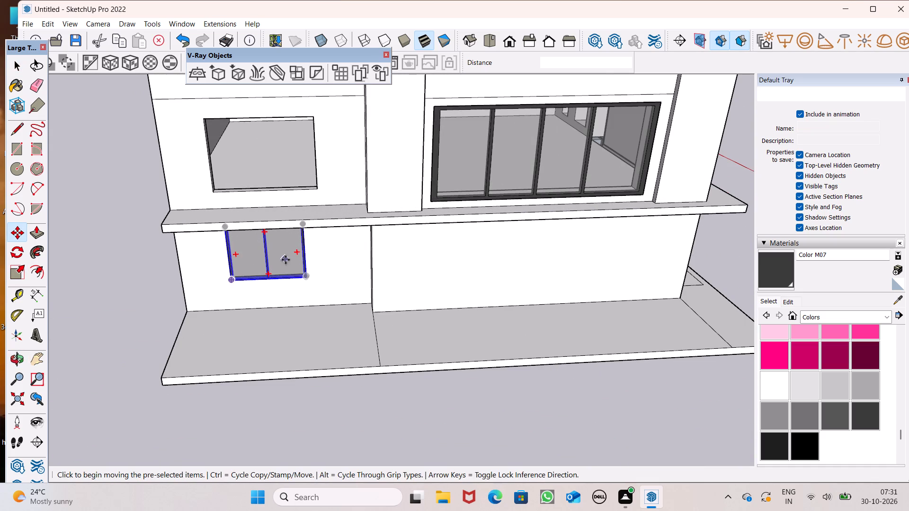
pyautogui.moveTo(308, 279); pyautogui.dragTo(312, 195)
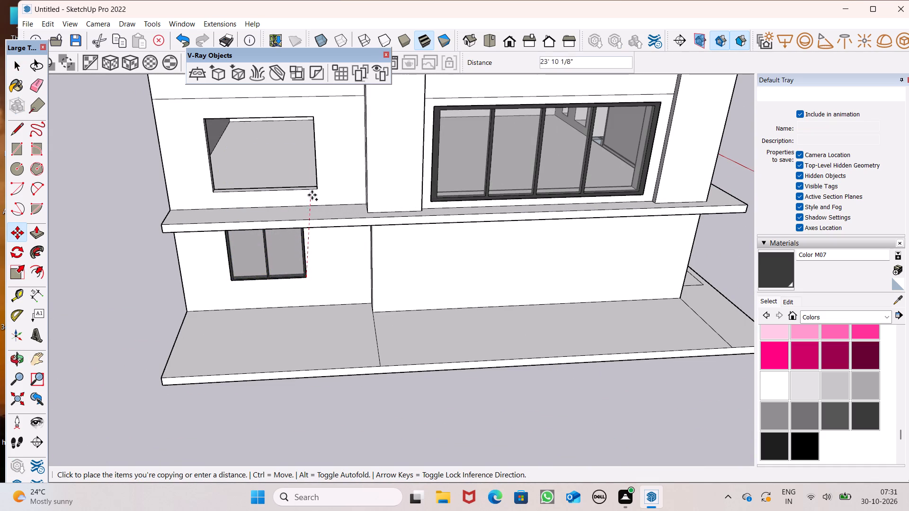
pyautogui.moveTo(312, 195); pyautogui.dragTo(315, 187)
pyautogui.scroll(-7, 307, 233)
pyautogui.scroll(6, 272, 139)
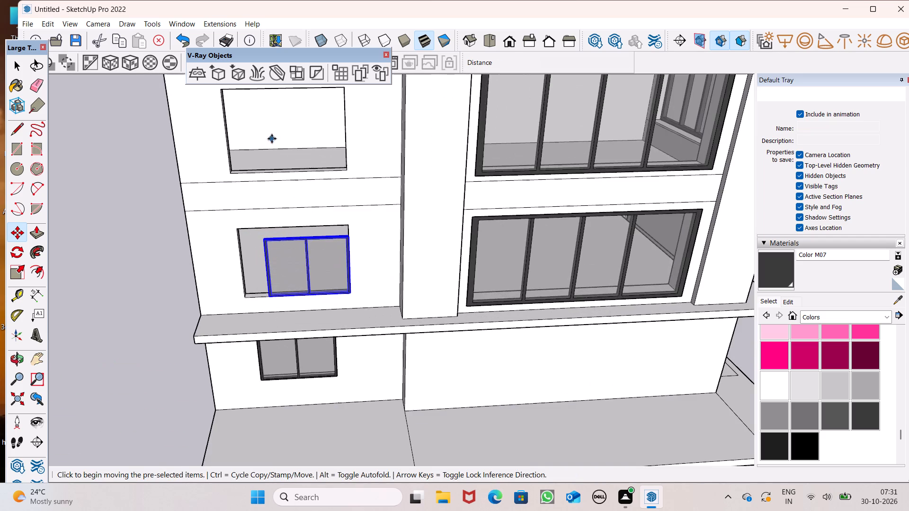
# Stretch the middle-floor window copy along the red axis by about 1.29 to the far side edge of its opening.
pyautogui.moveTo(277, 224); pyautogui.dragTo(459, 193, button='middle')
pyautogui.scroll(8, 417, 238)
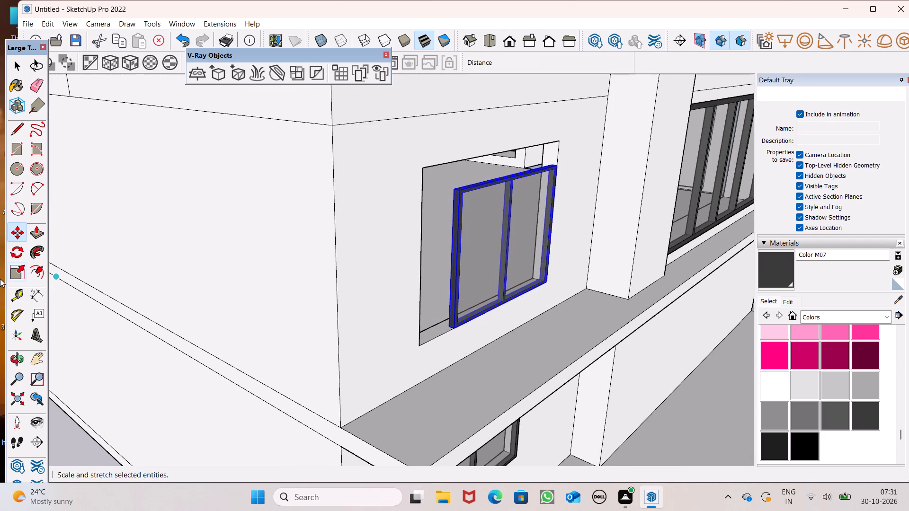
pyautogui.click(12, 270)
pyautogui.scroll(5, 462, 270)
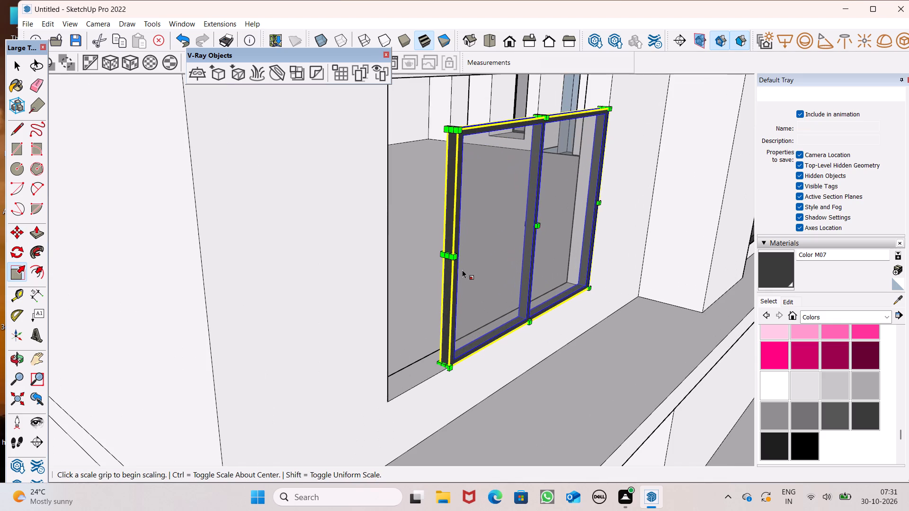
pyautogui.moveTo(445, 254); pyautogui.dragTo(399, 298)
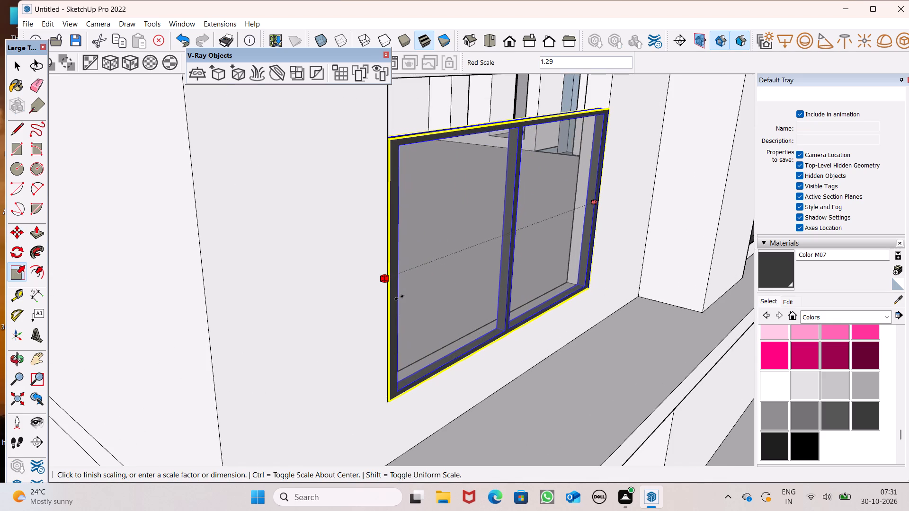
pyautogui.moveTo(399, 298); pyautogui.dragTo(398, 300)
pyautogui.scroll(-3, 372, 294)
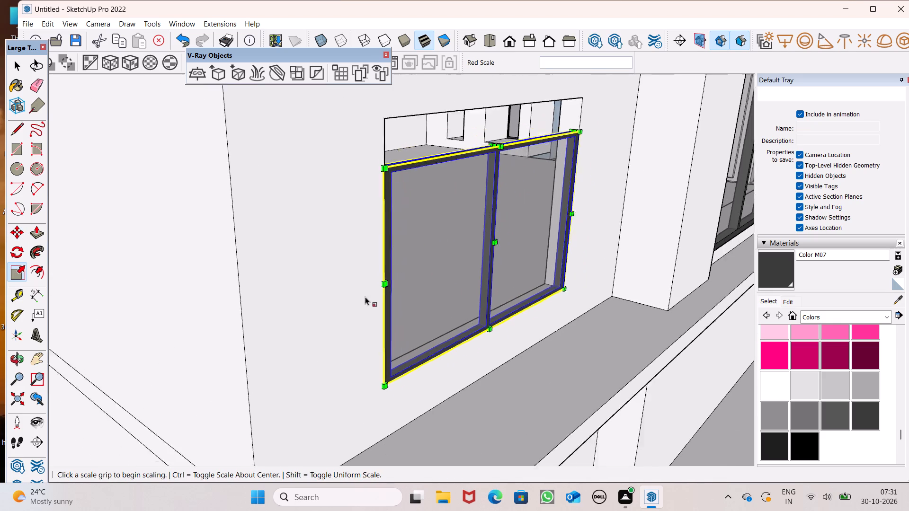
# Stretch the middle-floor two-pane window upward along the blue axis to the top edge of its opening.
pyautogui.scroll(-2, 365, 297)
pyautogui.scroll(-3, 324, 289)
pyautogui.scroll(6, 405, 185)
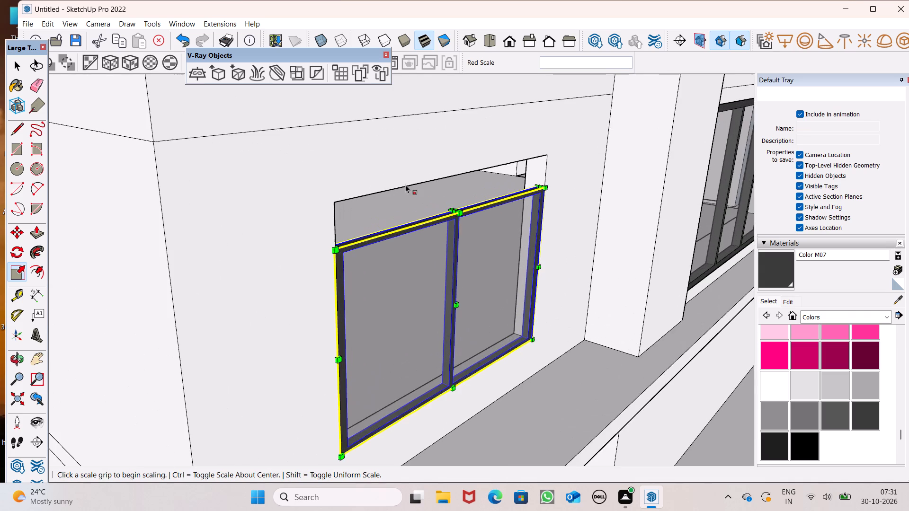
pyautogui.scroll(6, 442, 159)
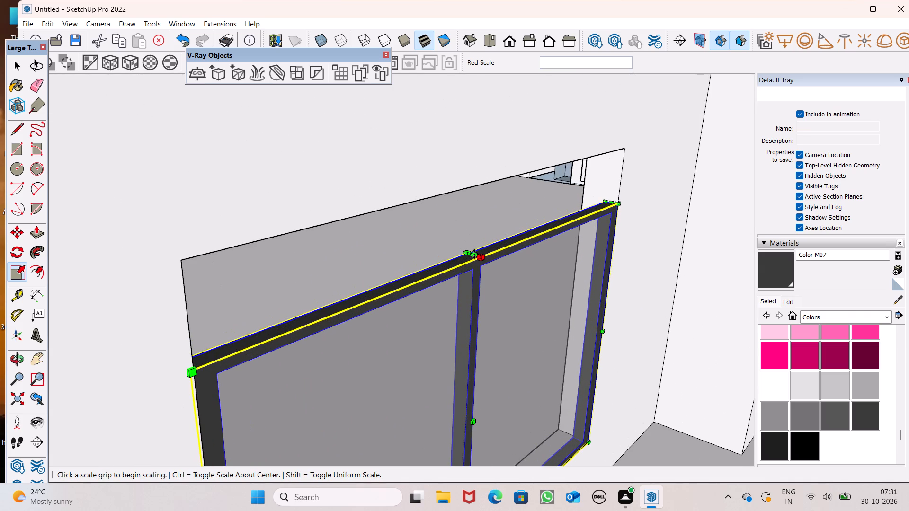
pyautogui.moveTo(472, 254); pyautogui.dragTo(437, 202)
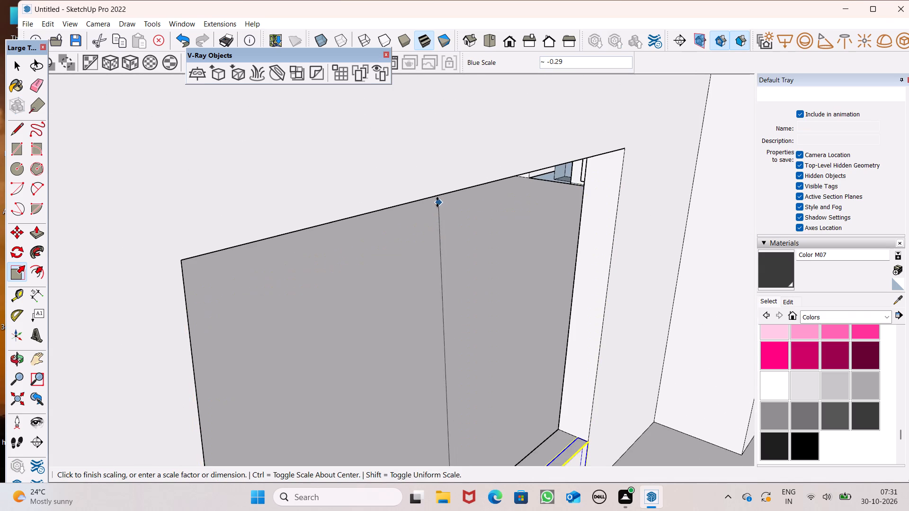
pyautogui.moveTo(437, 202); pyautogui.dragTo(438, 198)
pyautogui.scroll(-6, 397, 194)
pyautogui.moveTo(423, 241); pyautogui.dragTo(282, 237, button='middle')
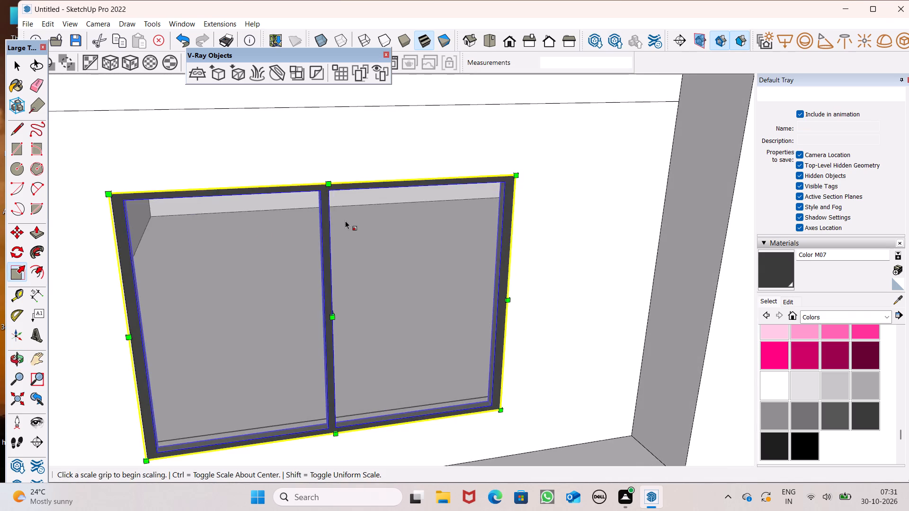
pyautogui.scroll(-12, 346, 222)
pyautogui.moveTo(405, 246); pyautogui.dragTo(336, 248, button='middle')
pyautogui.scroll(-5, 319, 263)
pyautogui.press('space')
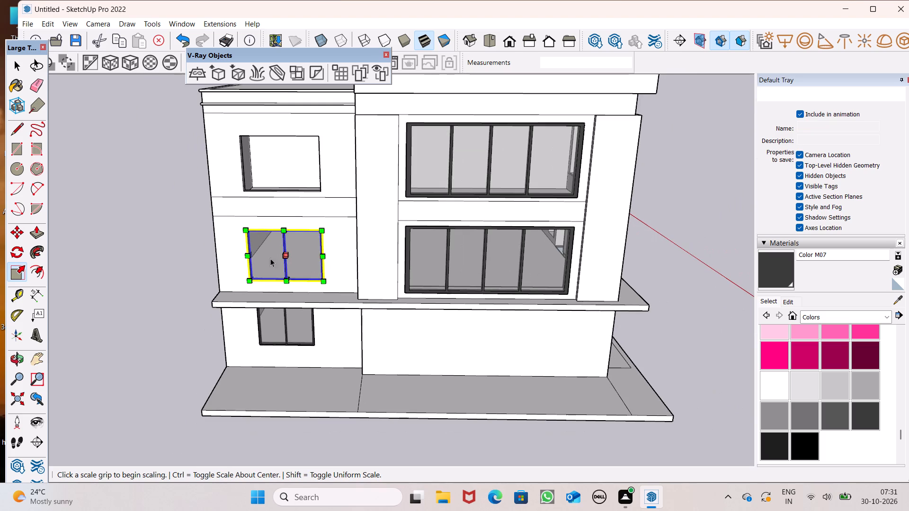
pyautogui.click(173, 252)
# Copy the middle-floor two-pane window by its lower corner up to the matching corner of the top-floor opening.
pyautogui.scroll(-5, 260, 208)
pyautogui.scroll(3, 227, 155)
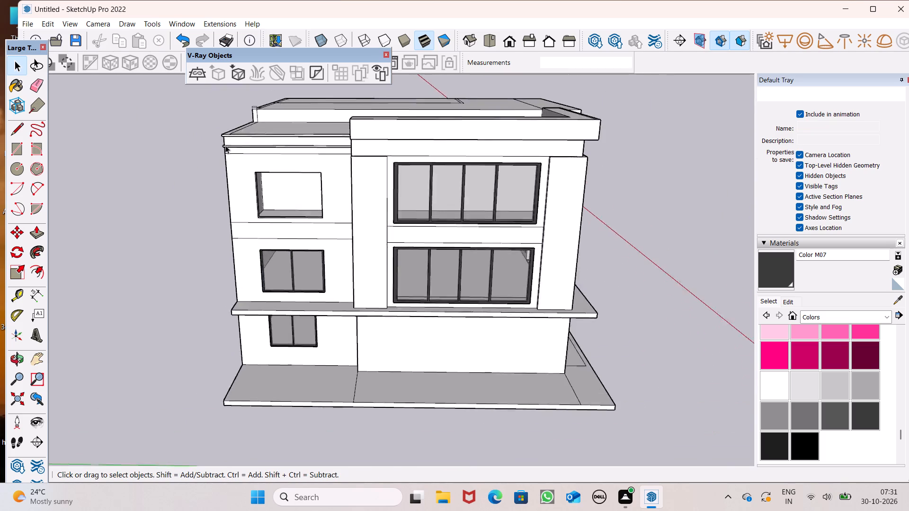
pyautogui.scroll(5, 225, 145)
pyautogui.click(338, 335)
pyautogui.scroll(2, 296, 240)
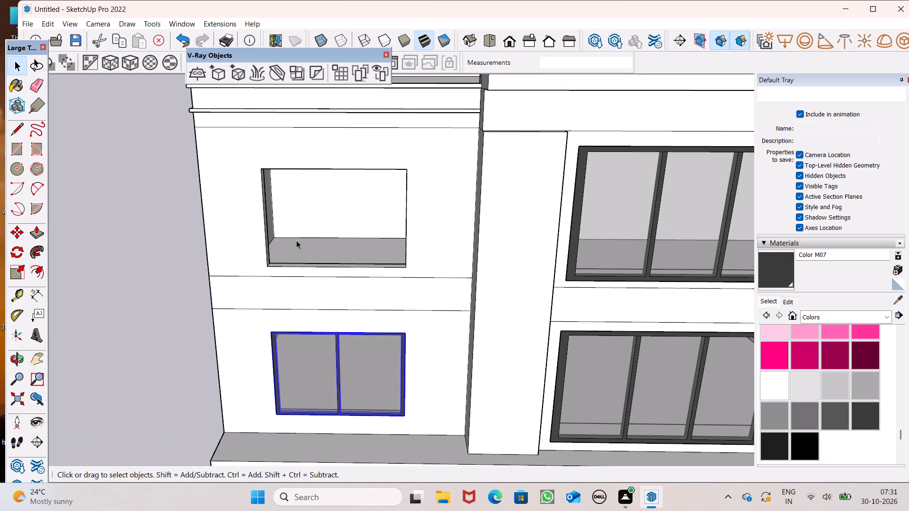
pyautogui.press('m')
pyautogui.press('Return')
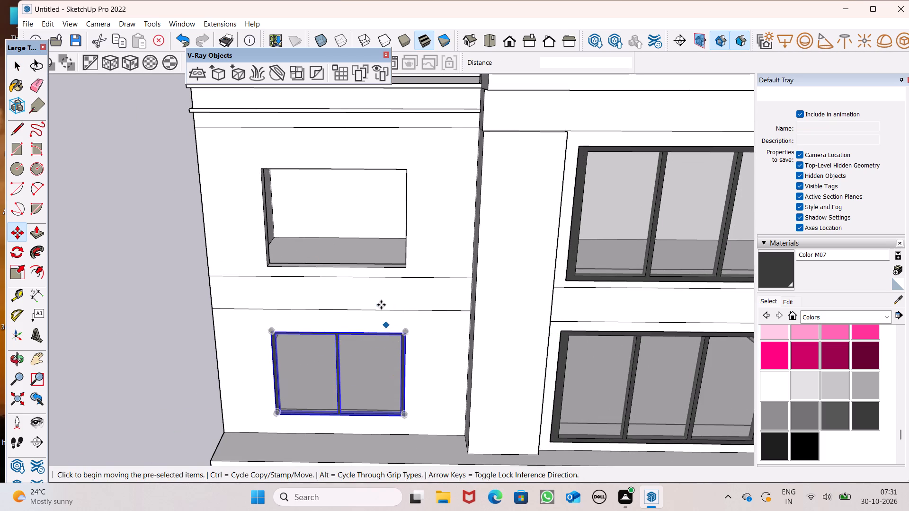
pyautogui.scroll(-2, 378, 294)
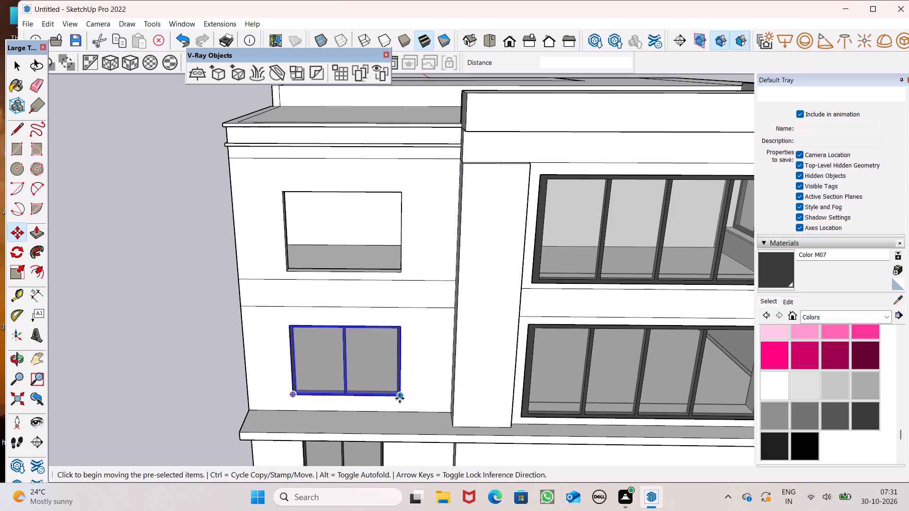
pyautogui.moveTo(400, 395); pyautogui.dragTo(409, 332)
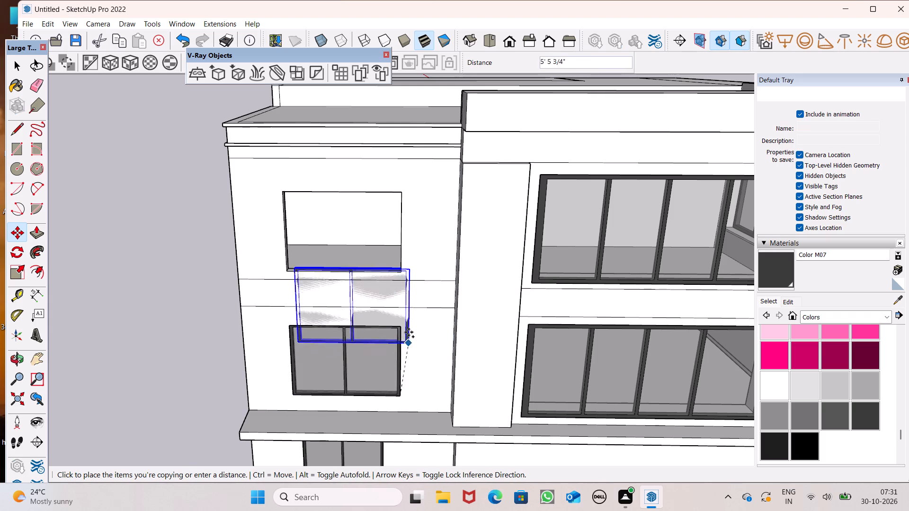
pyautogui.moveTo(409, 332); pyautogui.dragTo(399, 269)
pyautogui.press('space')
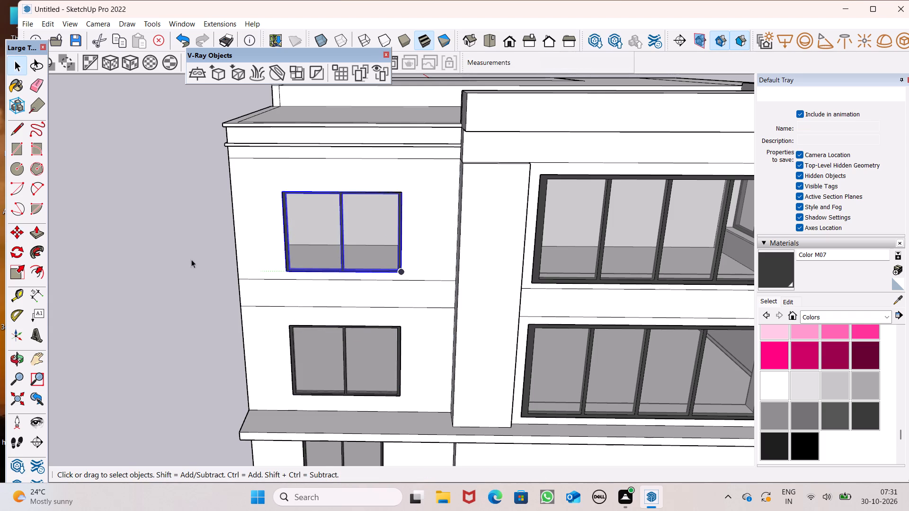
pyautogui.click(165, 254)
# Erase the horizontal line above the top-floor two-pane window and the two lines between the top- and middle-floor two-pane windows.
pyautogui.scroll(-8, 238, 224)
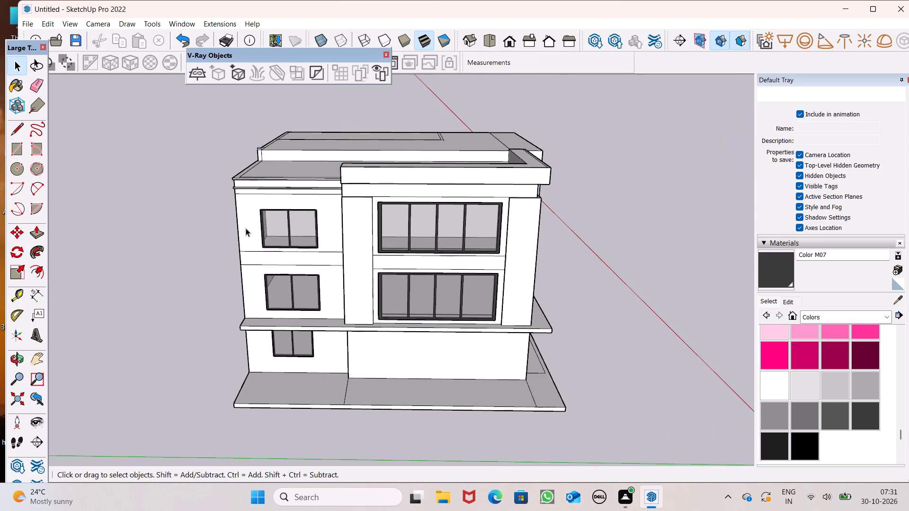
pyautogui.moveTo(268, 246); pyautogui.dragTo(292, 212, button='middle')
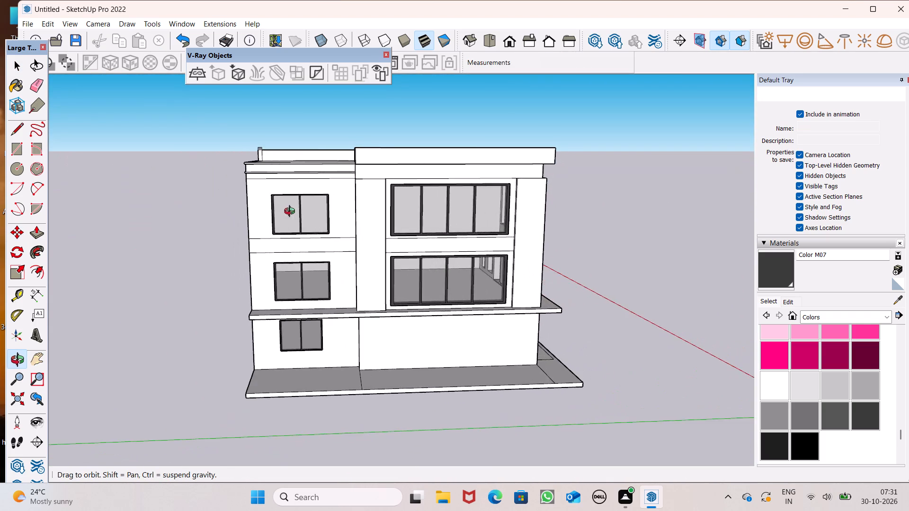
pyautogui.moveTo(292, 212); pyautogui.dragTo(291, 200, button='middle')
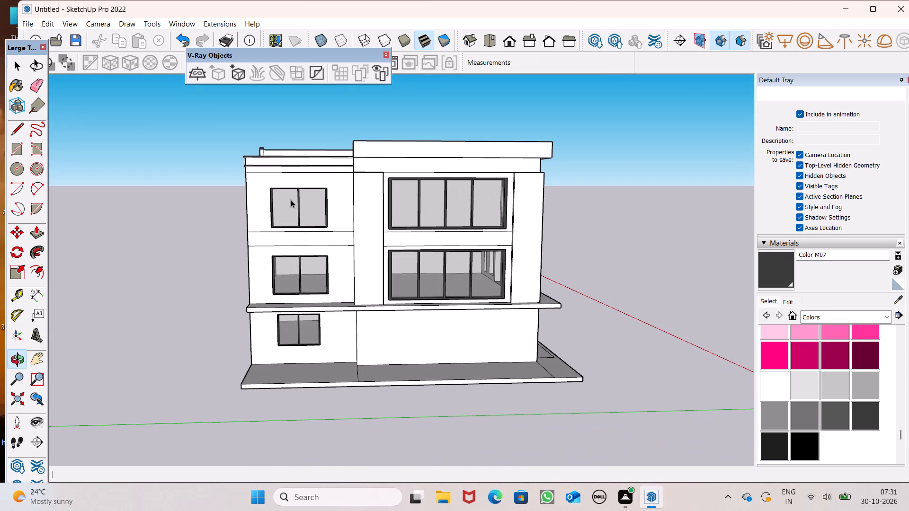
pyautogui.click(45, 88)
pyautogui.click(267, 171)
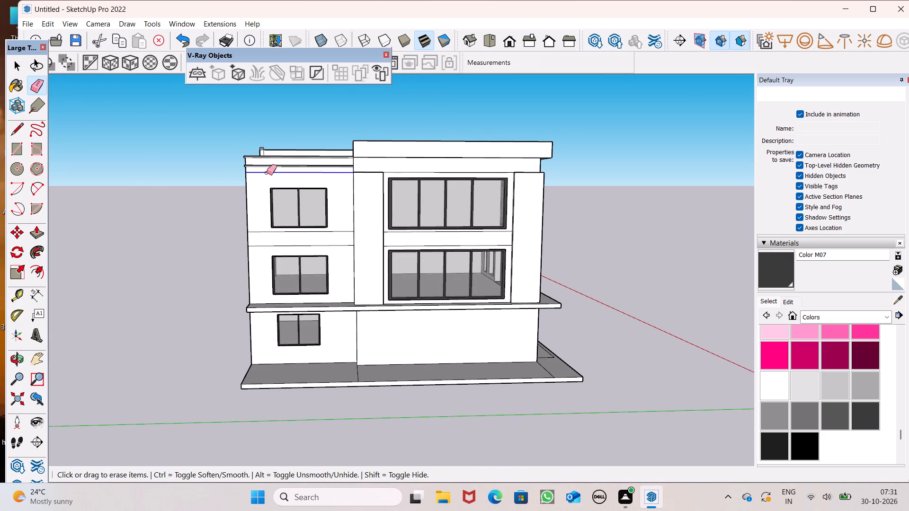
pyautogui.moveTo(257, 224); pyautogui.dragTo(259, 247)
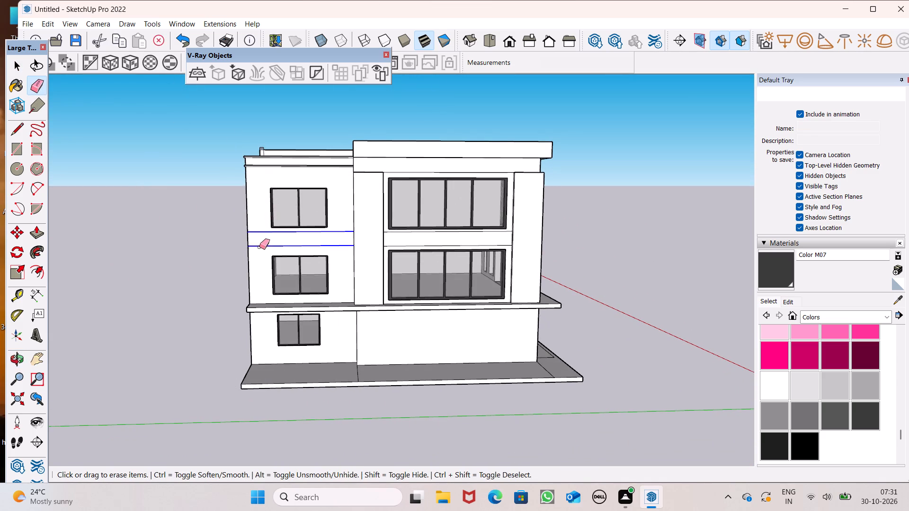
pyautogui.moveTo(259, 247); pyautogui.dragTo(259, 248)
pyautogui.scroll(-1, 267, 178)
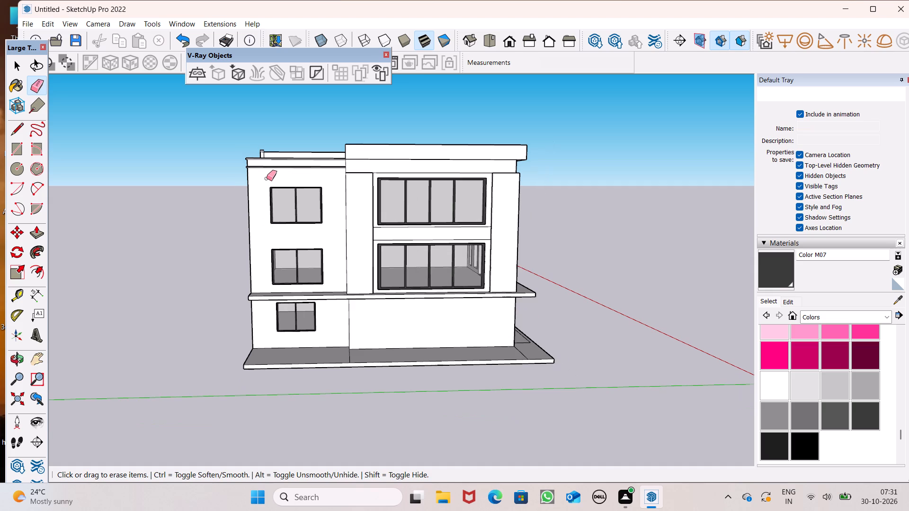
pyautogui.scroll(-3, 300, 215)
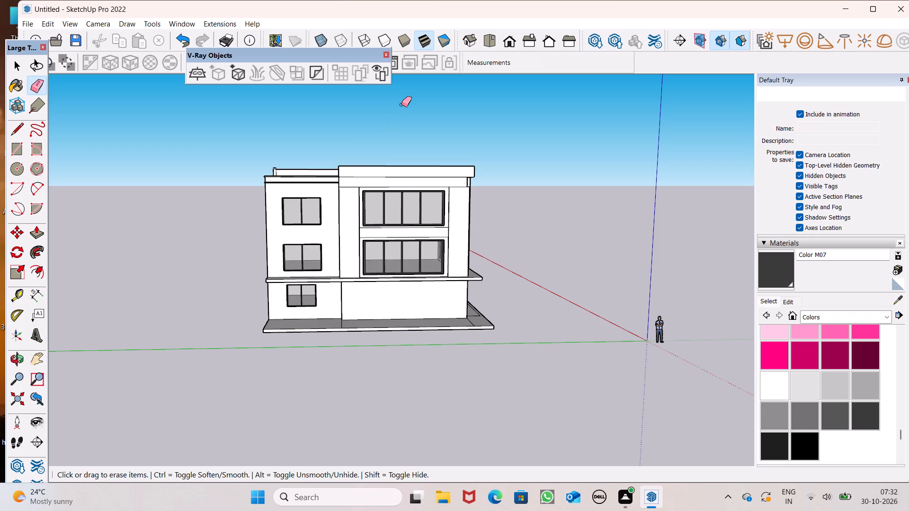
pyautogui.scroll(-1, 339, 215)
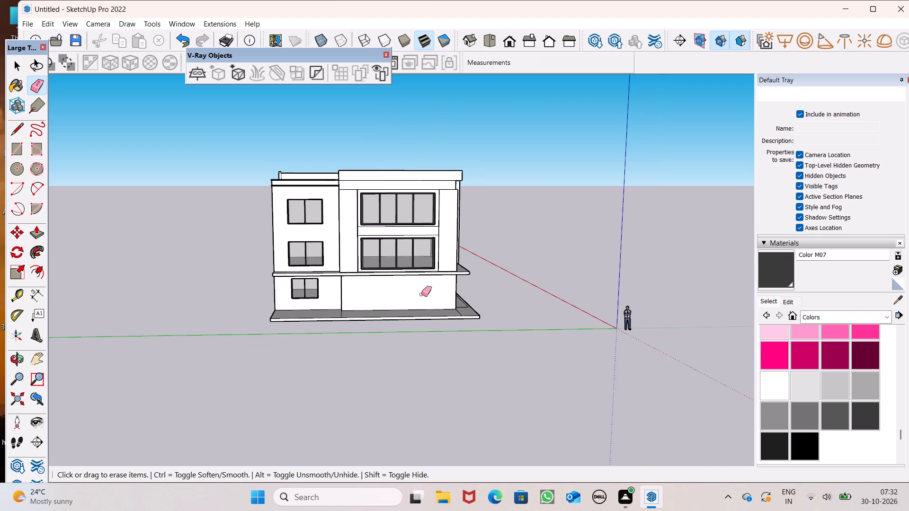
# Examine the house's side and front facades around the open ground-floor bay beneath the wood-slatted section.
pyautogui.scroll(1, 434, 297)
pyautogui.scroll(5, 459, 332)
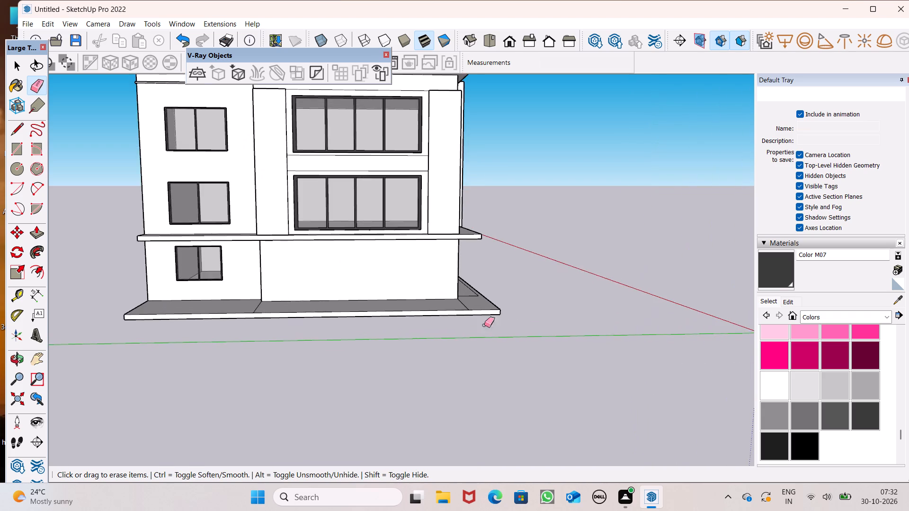
pyautogui.scroll(1, 542, 357)
pyautogui.moveTo(541, 357); pyautogui.dragTo(157, 374, button='middle')
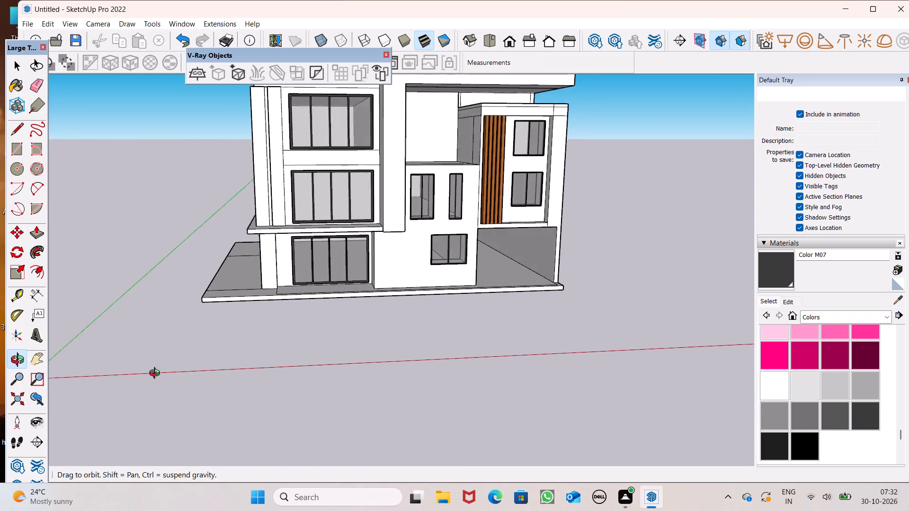
pyautogui.moveTo(157, 374); pyautogui.dragTo(152, 374, button='middle')
pyautogui.scroll(4, 332, 322)
pyautogui.scroll(-2, 332, 321)
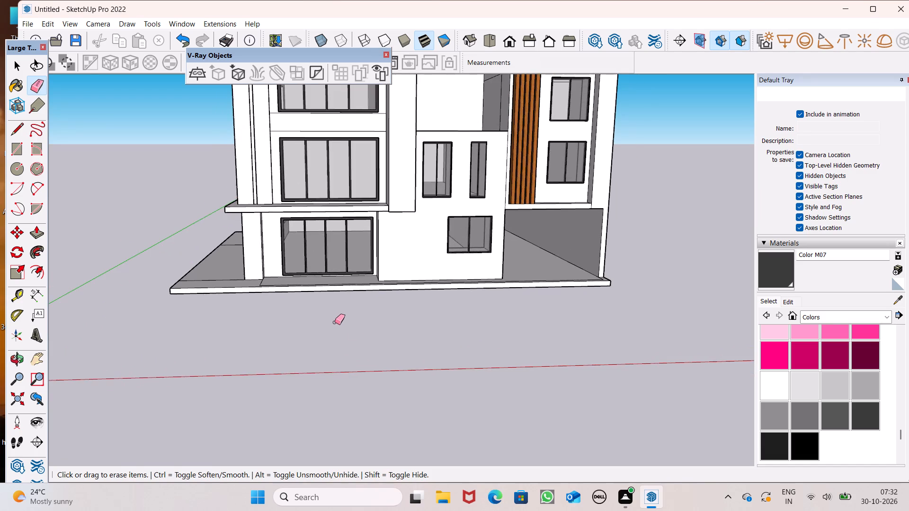
pyautogui.moveTo(399, 341); pyautogui.dragTo(233, 334, button='middle')
pyautogui.scroll(4, 358, 309)
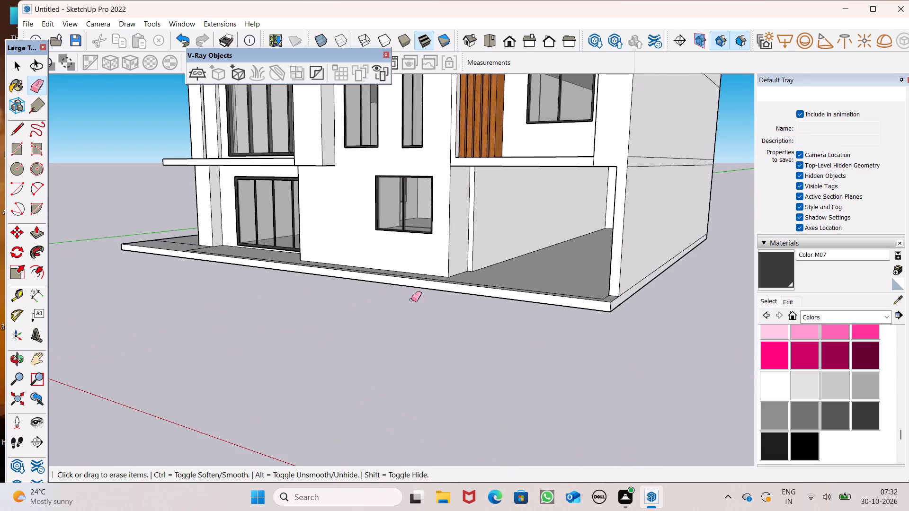
pyautogui.scroll(-6, 371, 257)
pyautogui.moveTo(428, 305); pyautogui.dragTo(449, 320, button='middle')
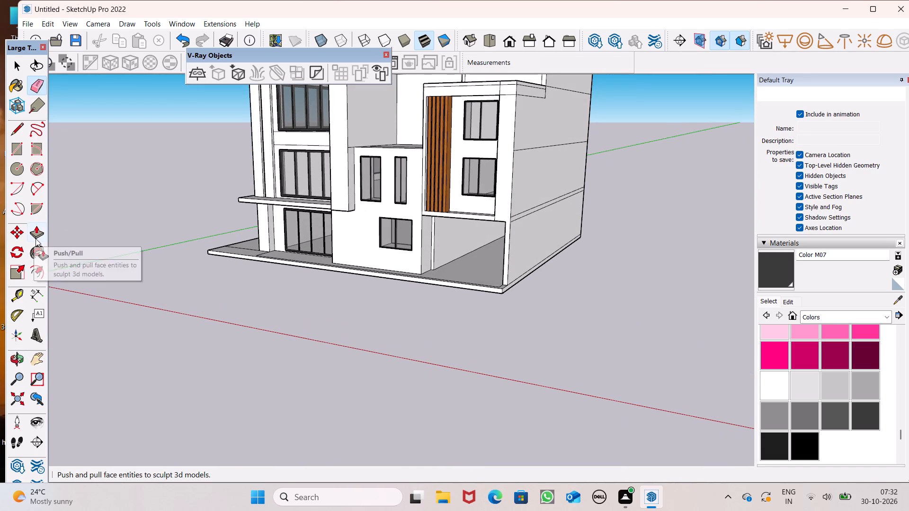
pyautogui.moveTo(59, 255); pyautogui.dragTo(144, 268, button='middle')
pyautogui.scroll(1, 144, 268)
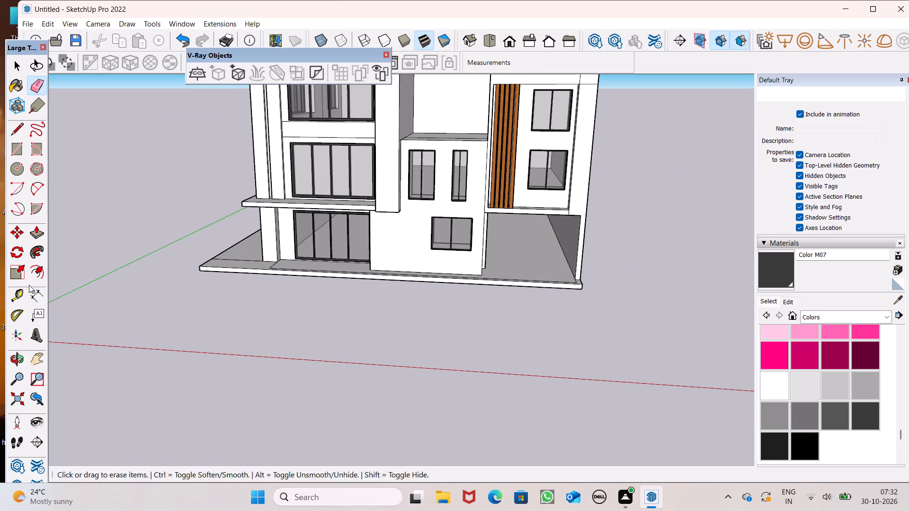
# Place guides across the open ground-floor bay, one about 4' 10" behind the front floor line and another 8" farther in.
pyautogui.click(20, 291)
pyautogui.scroll(-4, 270, 148)
pyautogui.moveTo(335, 238); pyautogui.dragTo(372, 314, button='middle')
pyautogui.scroll(7, 473, 220)
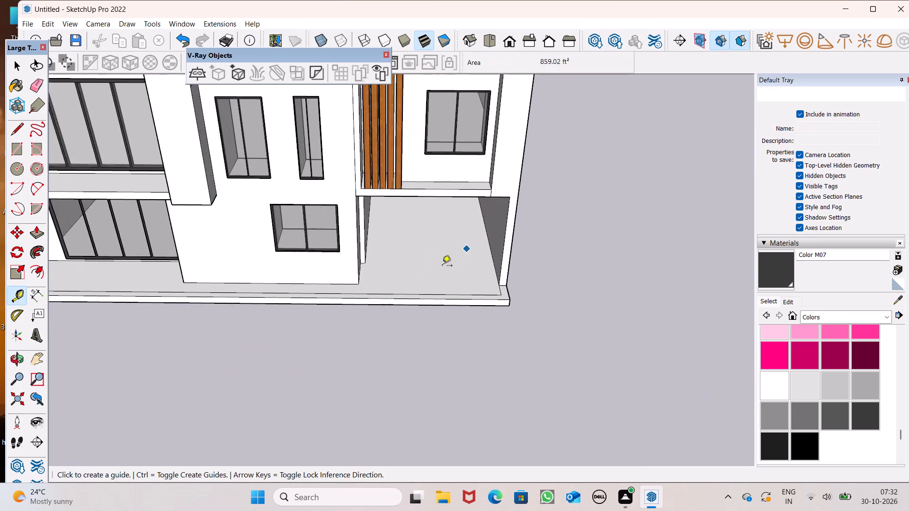
pyautogui.scroll(7, 399, 289)
pyautogui.click(422, 301)
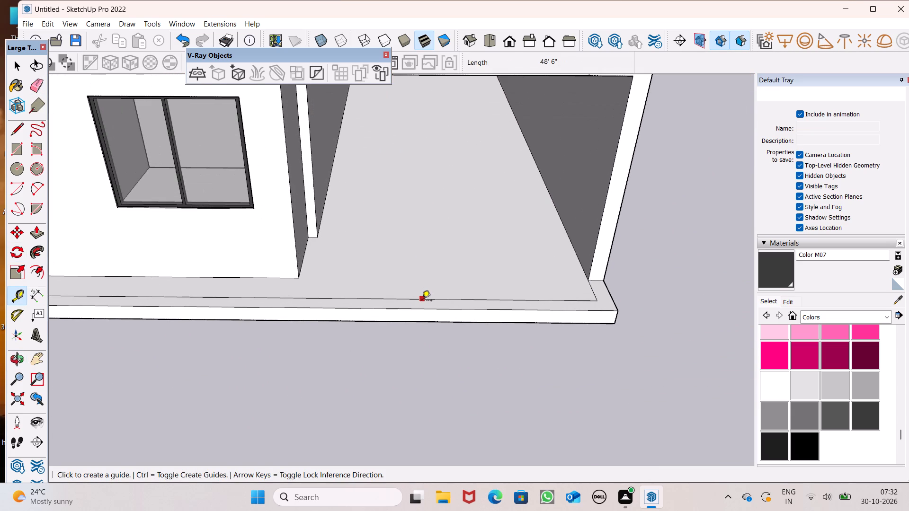
pyautogui.click(440, 245)
pyautogui.scroll(5, 410, 229)
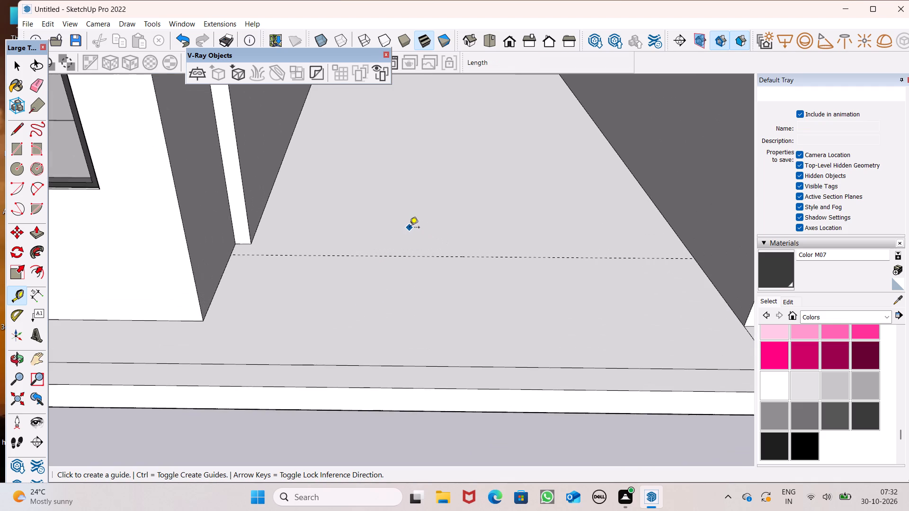
pyautogui.scroll(3, 409, 228)
pyautogui.click(408, 269)
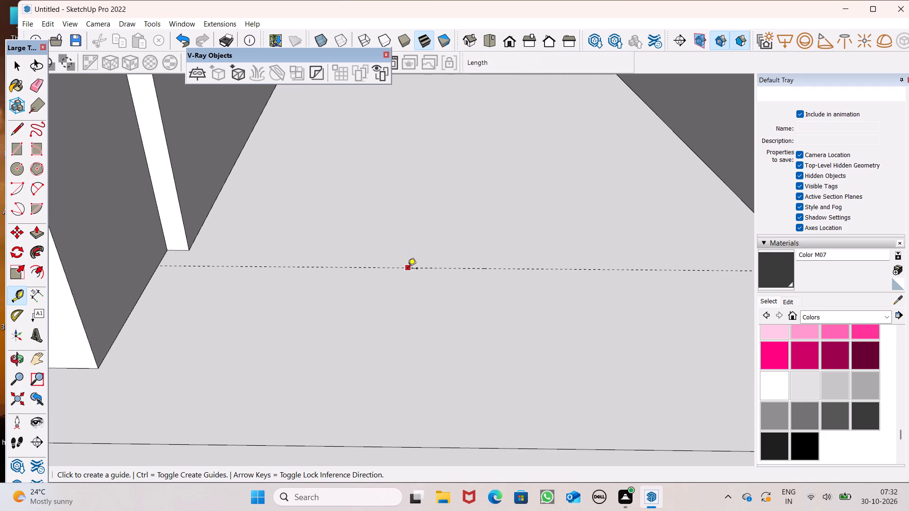
pyautogui.click(405, 252)
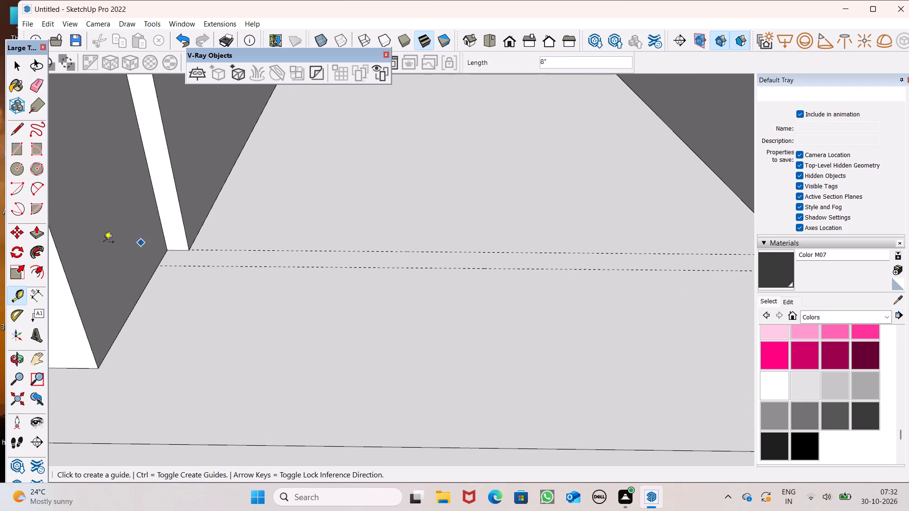
# Draw an 8" by about 14' 3" rectangle between the two guides across the ground-floor bay's floor.
pyautogui.scroll(-4, 84, 243)
pyautogui.click(21, 159)
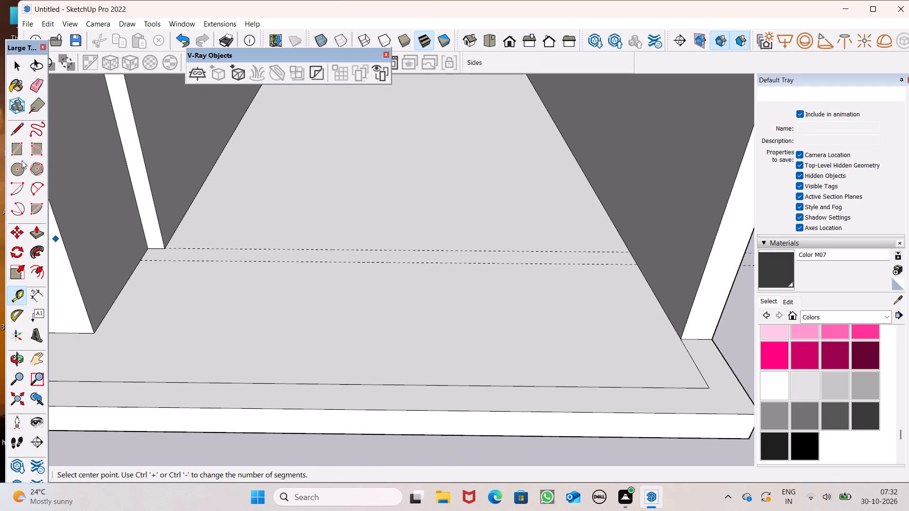
pyautogui.click(20, 153)
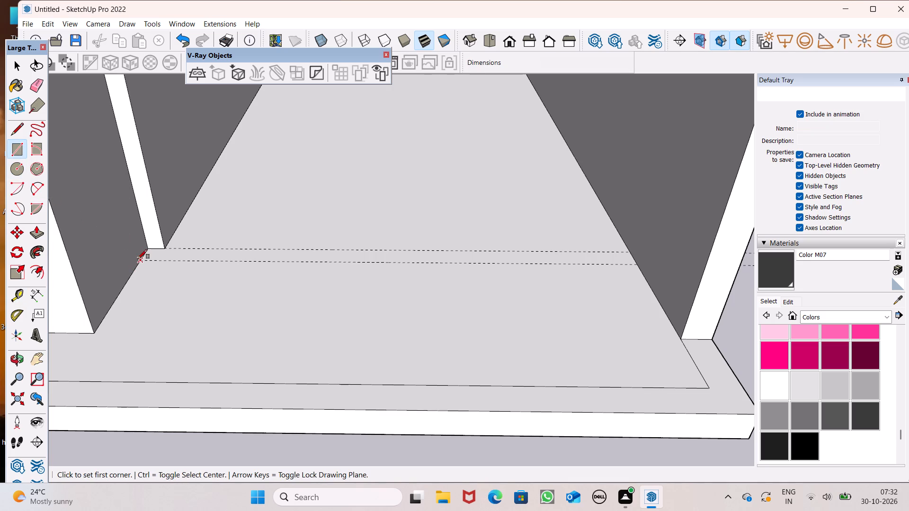
pyautogui.click(138, 259)
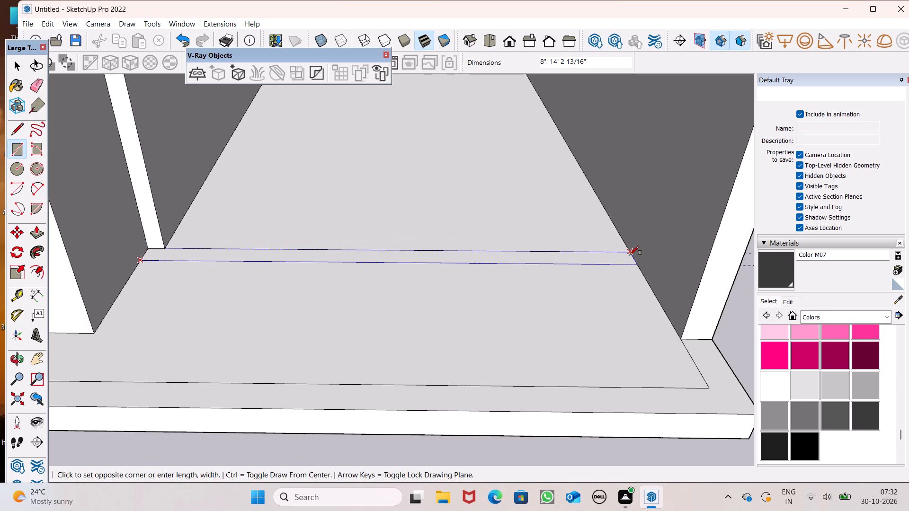
pyautogui.click(630, 255)
# Push/Pull the 8" floor strip up to the bay's ceiling to form a wall closing the opening.
pyautogui.scroll(-5, 475, 283)
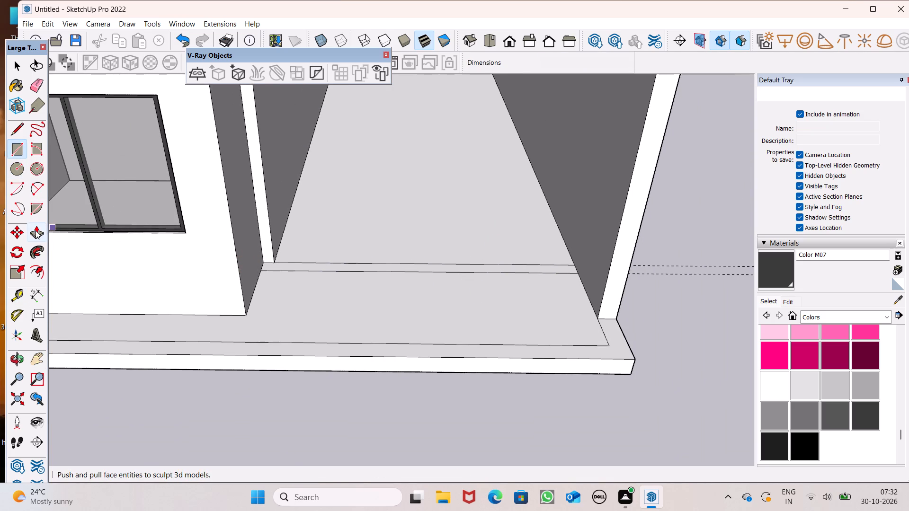
pyautogui.click(36, 230)
pyautogui.scroll(-9, 241, 239)
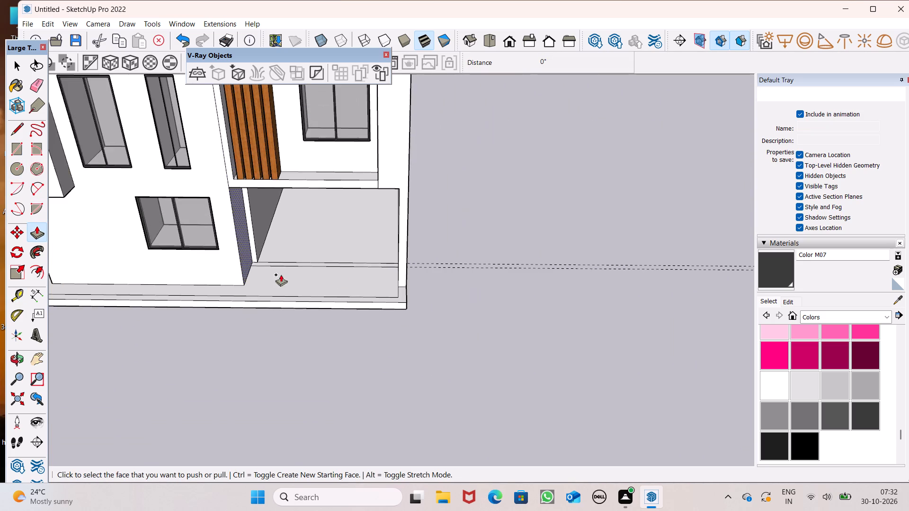
pyautogui.moveTo(343, 275); pyautogui.dragTo(462, 187, button='middle')
pyautogui.scroll(5, 404, 239)
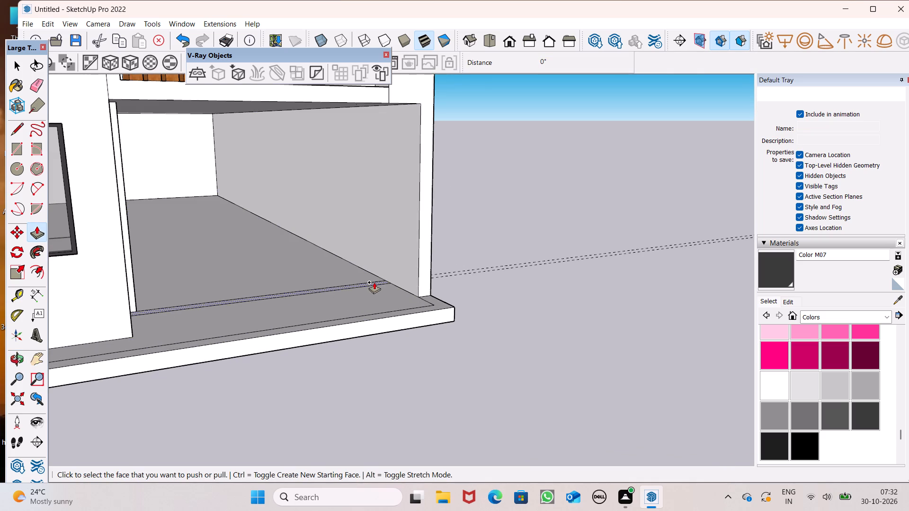
pyautogui.moveTo(374, 282); pyautogui.dragTo(373, 109)
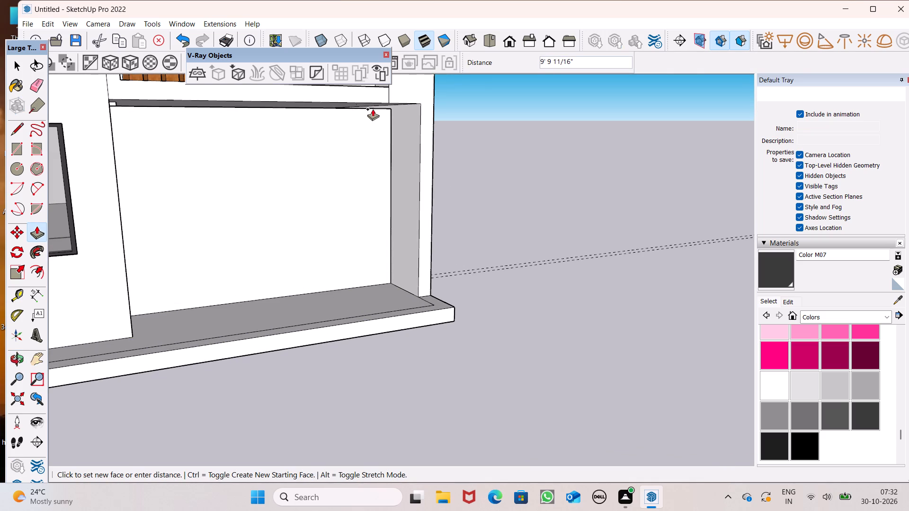
pyautogui.moveTo(373, 109); pyautogui.dragTo(374, 103)
# Erase the two dashed guide lines that run beyond the house from the new ground-floor wall.
pyautogui.moveTo(342, 152); pyautogui.dragTo(159, 125, button='middle')
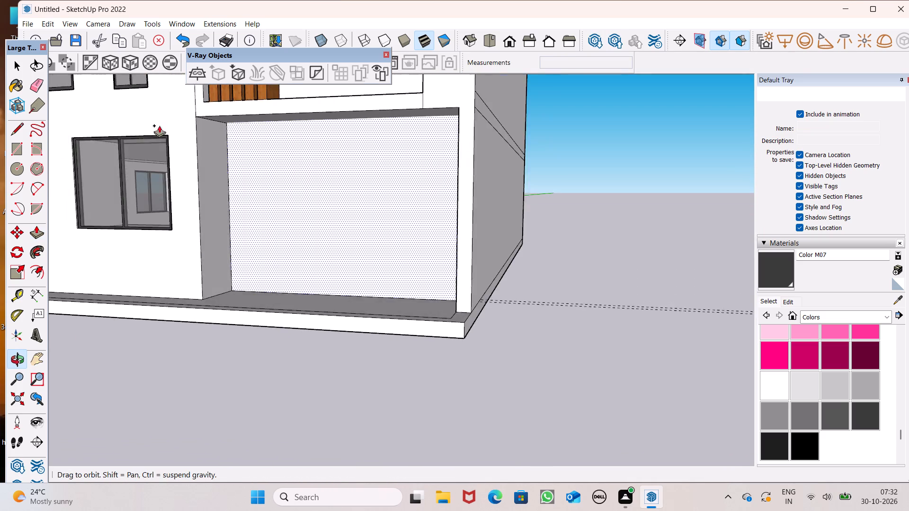
pyautogui.moveTo(159, 125); pyautogui.dragTo(160, 124, button='middle')
pyautogui.scroll(-6, 164, 200)
pyautogui.press('space')
pyautogui.scroll(-4, 182, 213)
pyautogui.moveTo(215, 255); pyautogui.dragTo(336, 255, button='middle')
pyautogui.scroll(1, 333, 263)
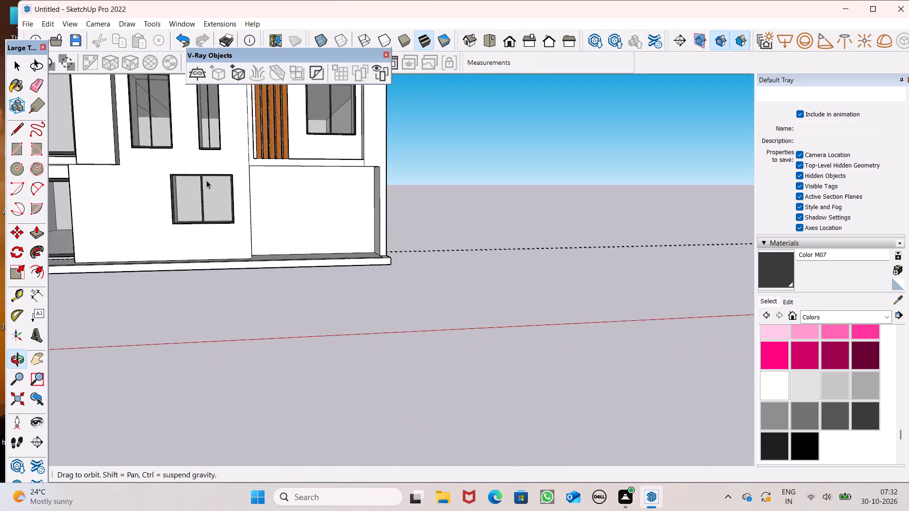
pyautogui.click(35, 90)
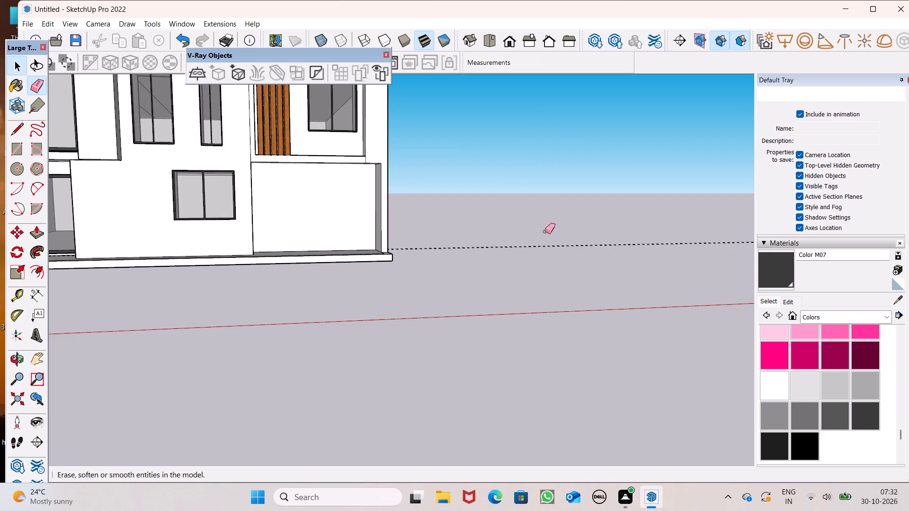
pyautogui.moveTo(537, 230); pyautogui.dragTo(531, 255)
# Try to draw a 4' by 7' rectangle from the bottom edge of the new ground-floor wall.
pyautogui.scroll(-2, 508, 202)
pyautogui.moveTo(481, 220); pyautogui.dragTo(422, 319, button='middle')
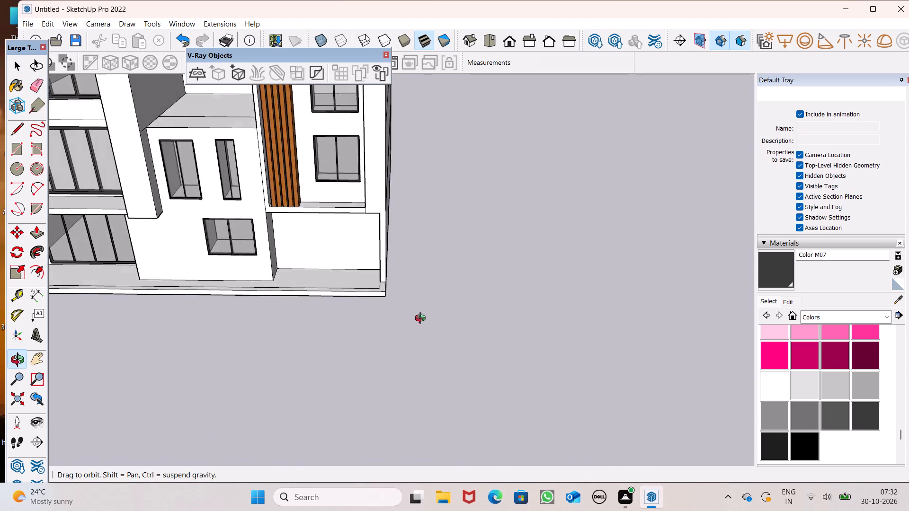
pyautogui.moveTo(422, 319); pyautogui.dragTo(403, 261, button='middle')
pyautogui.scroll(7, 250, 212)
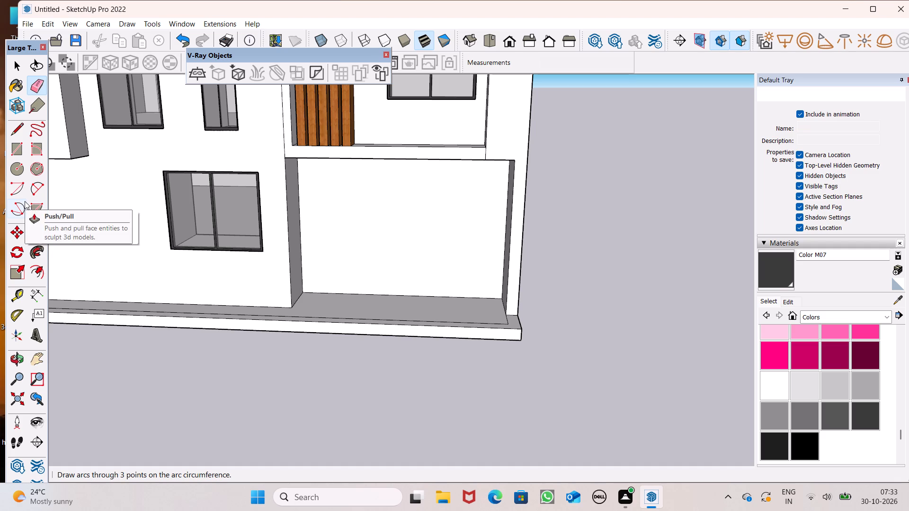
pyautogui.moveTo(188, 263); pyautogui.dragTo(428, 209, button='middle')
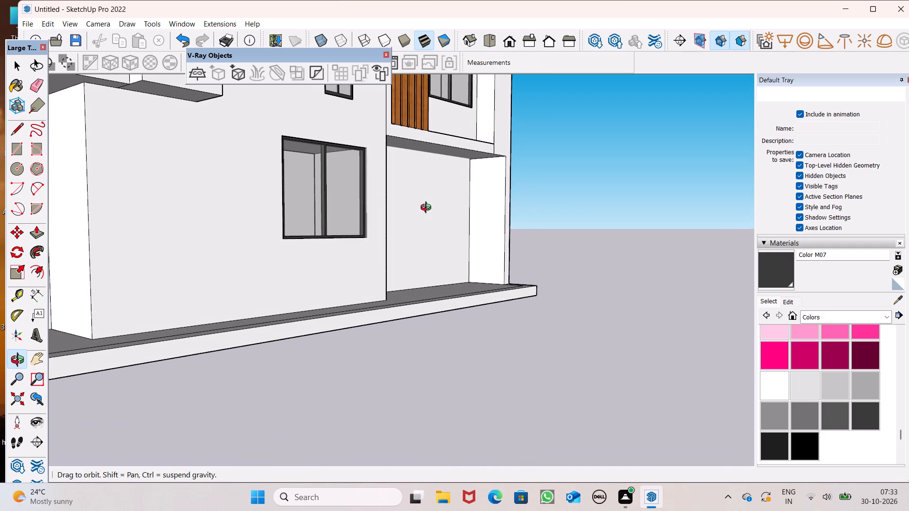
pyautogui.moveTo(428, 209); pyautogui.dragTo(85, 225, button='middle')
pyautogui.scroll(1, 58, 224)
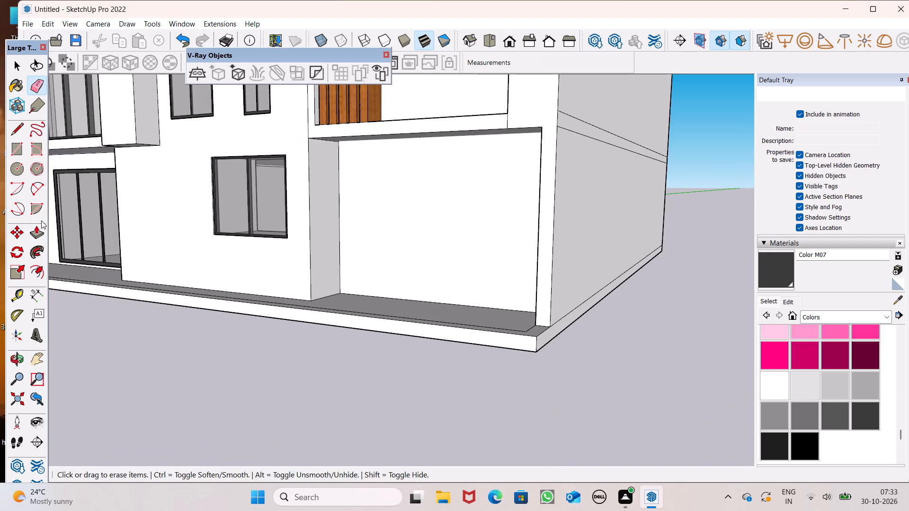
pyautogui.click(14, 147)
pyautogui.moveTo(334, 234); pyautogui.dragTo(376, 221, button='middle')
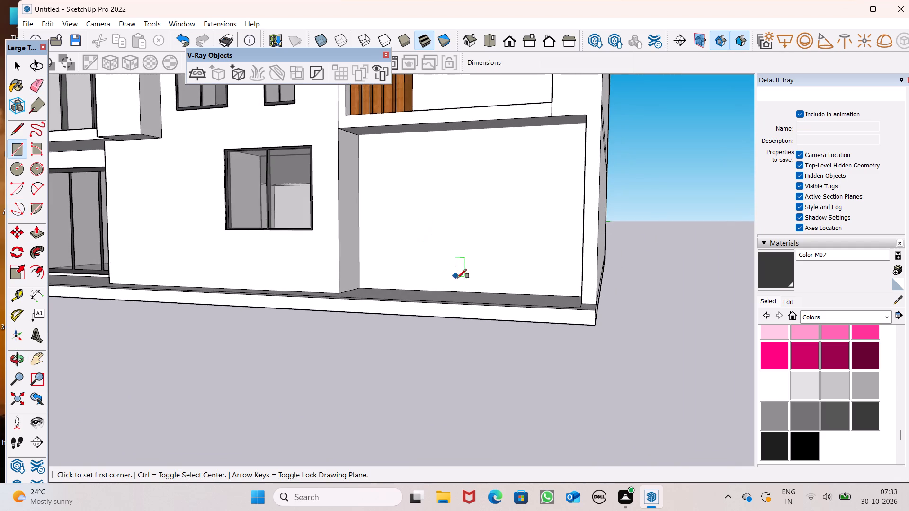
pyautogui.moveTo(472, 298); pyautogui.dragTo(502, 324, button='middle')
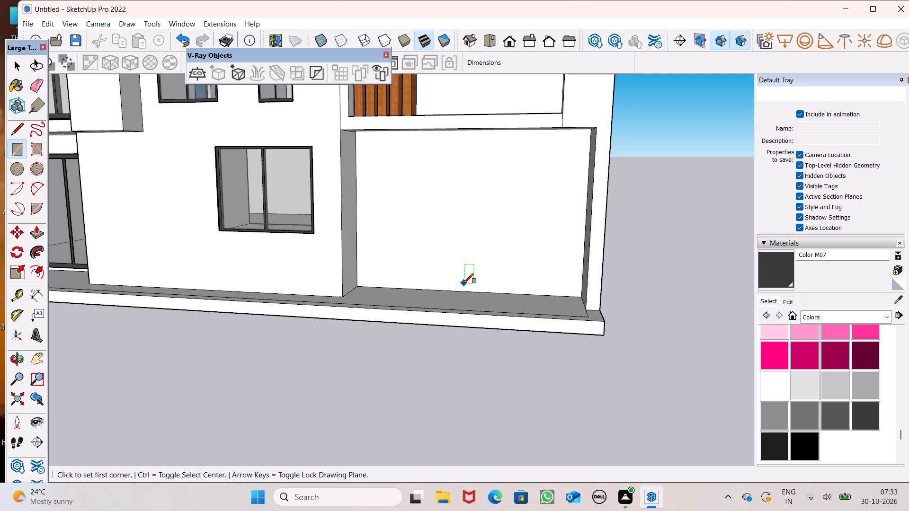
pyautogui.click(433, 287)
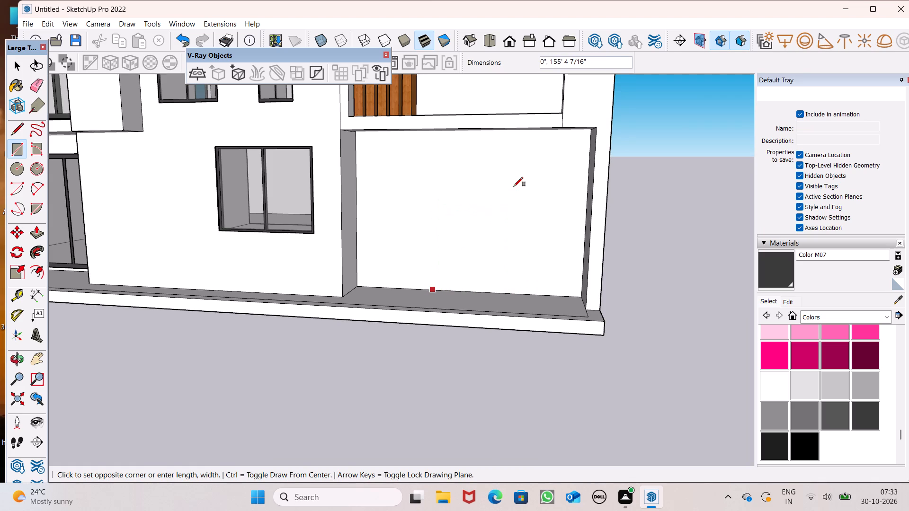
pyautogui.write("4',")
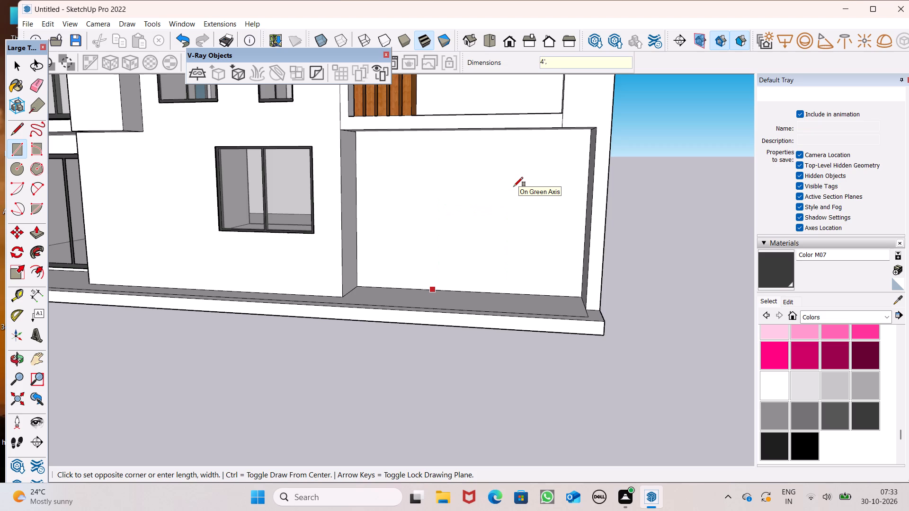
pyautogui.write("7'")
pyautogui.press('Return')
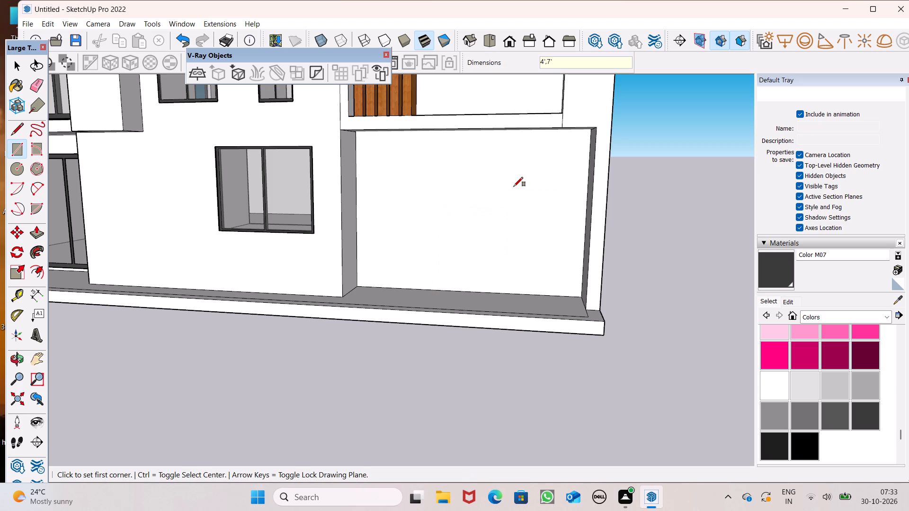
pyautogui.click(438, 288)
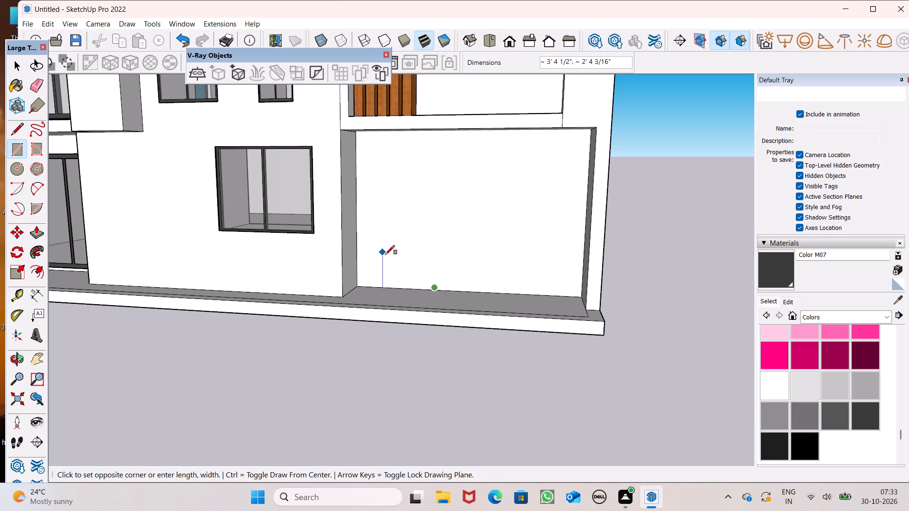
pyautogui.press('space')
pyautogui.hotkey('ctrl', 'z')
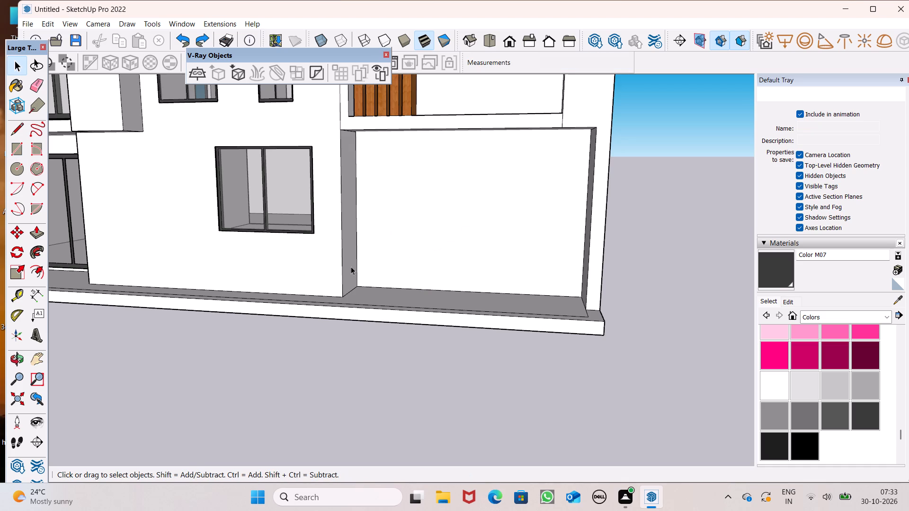
# Draw a 4' by 7' upright door outline on the new ground-floor wall, starting at its bottom edge.
pyautogui.click(16, 154)
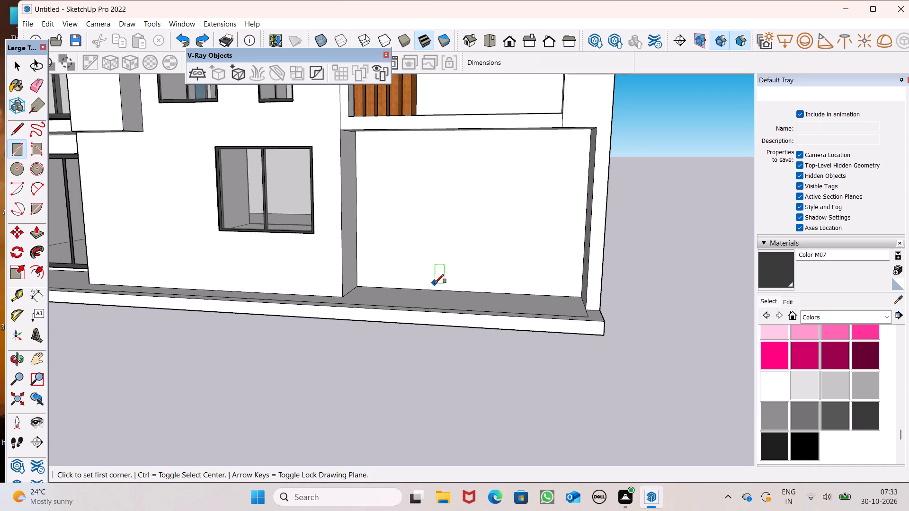
pyautogui.click(428, 288)
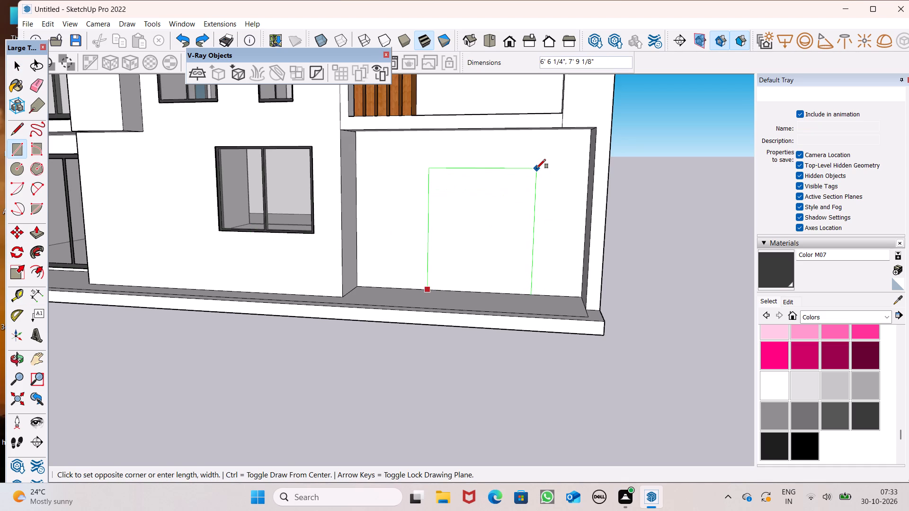
pyautogui.write("4',")
pyautogui.write("7'")
pyautogui.press('Return')
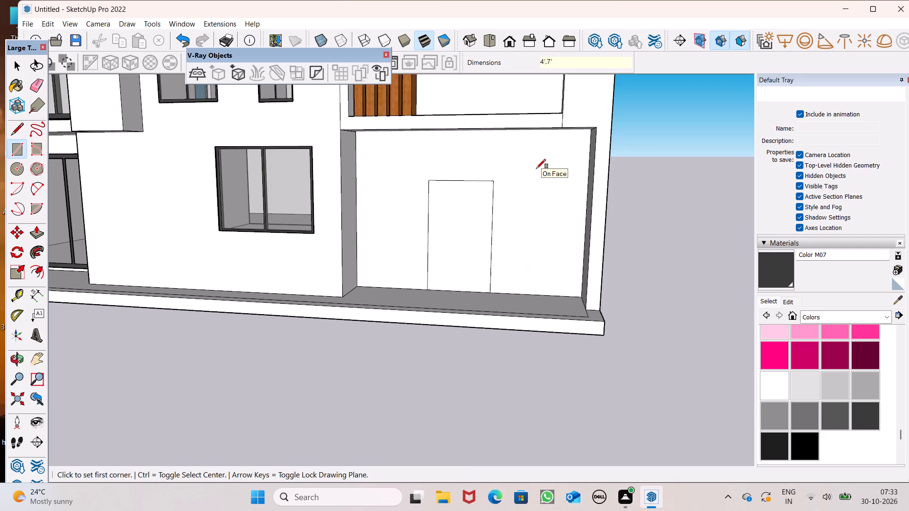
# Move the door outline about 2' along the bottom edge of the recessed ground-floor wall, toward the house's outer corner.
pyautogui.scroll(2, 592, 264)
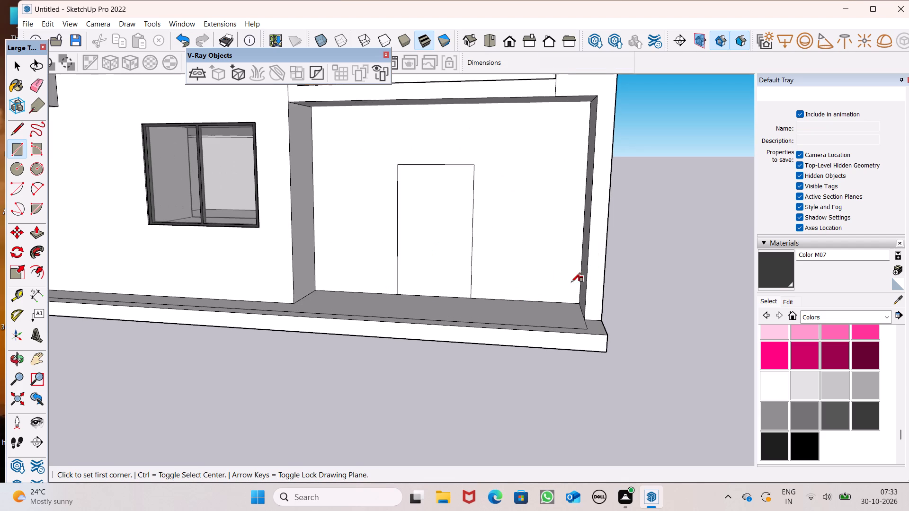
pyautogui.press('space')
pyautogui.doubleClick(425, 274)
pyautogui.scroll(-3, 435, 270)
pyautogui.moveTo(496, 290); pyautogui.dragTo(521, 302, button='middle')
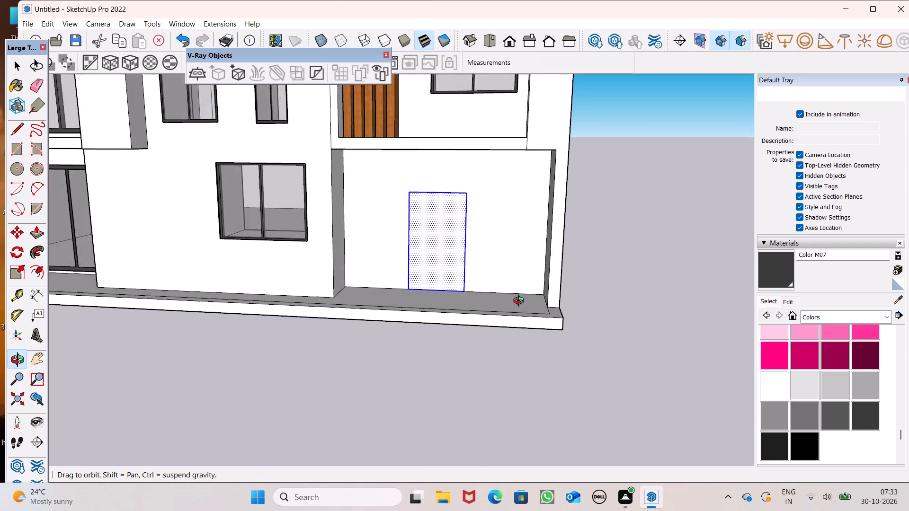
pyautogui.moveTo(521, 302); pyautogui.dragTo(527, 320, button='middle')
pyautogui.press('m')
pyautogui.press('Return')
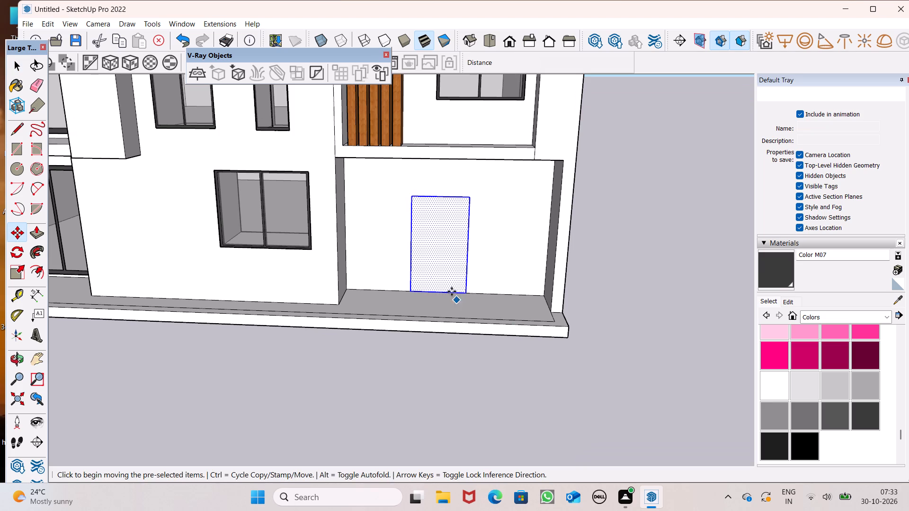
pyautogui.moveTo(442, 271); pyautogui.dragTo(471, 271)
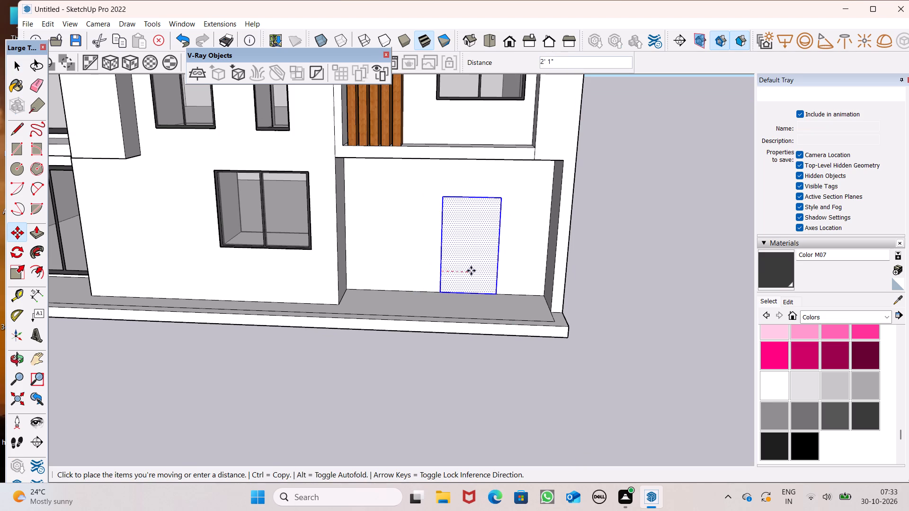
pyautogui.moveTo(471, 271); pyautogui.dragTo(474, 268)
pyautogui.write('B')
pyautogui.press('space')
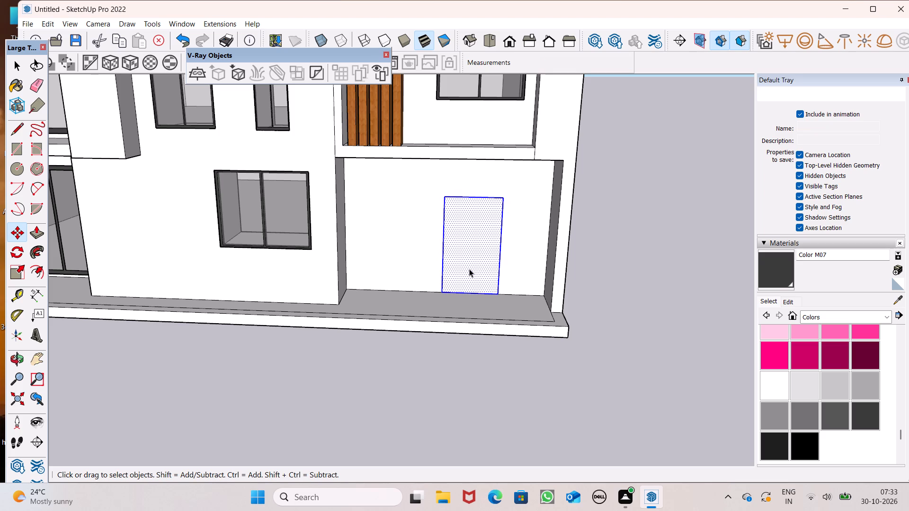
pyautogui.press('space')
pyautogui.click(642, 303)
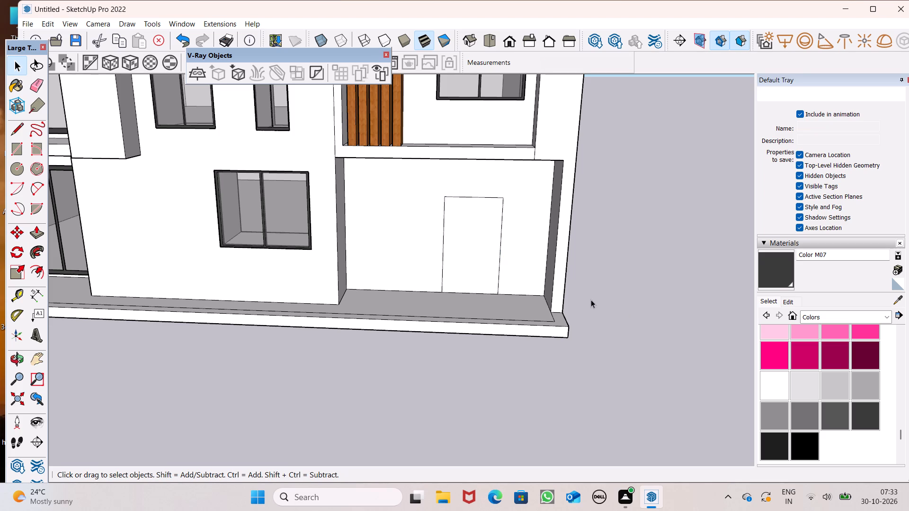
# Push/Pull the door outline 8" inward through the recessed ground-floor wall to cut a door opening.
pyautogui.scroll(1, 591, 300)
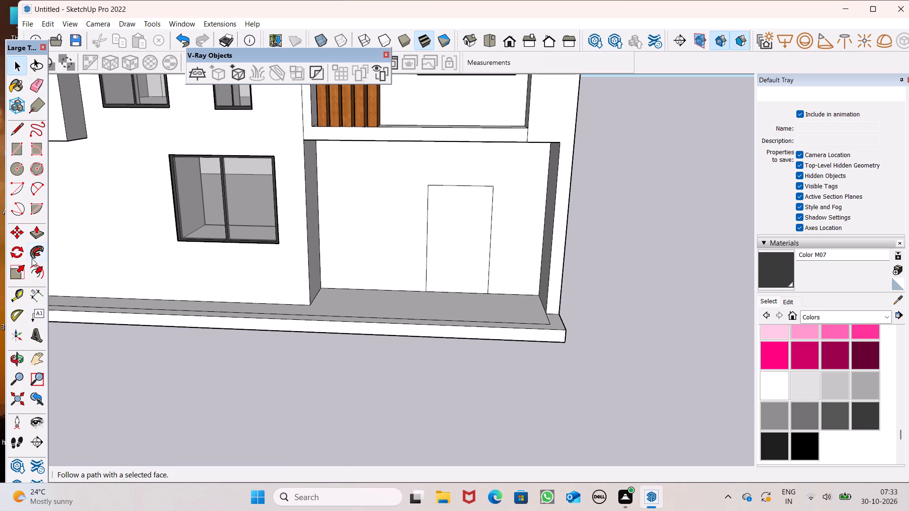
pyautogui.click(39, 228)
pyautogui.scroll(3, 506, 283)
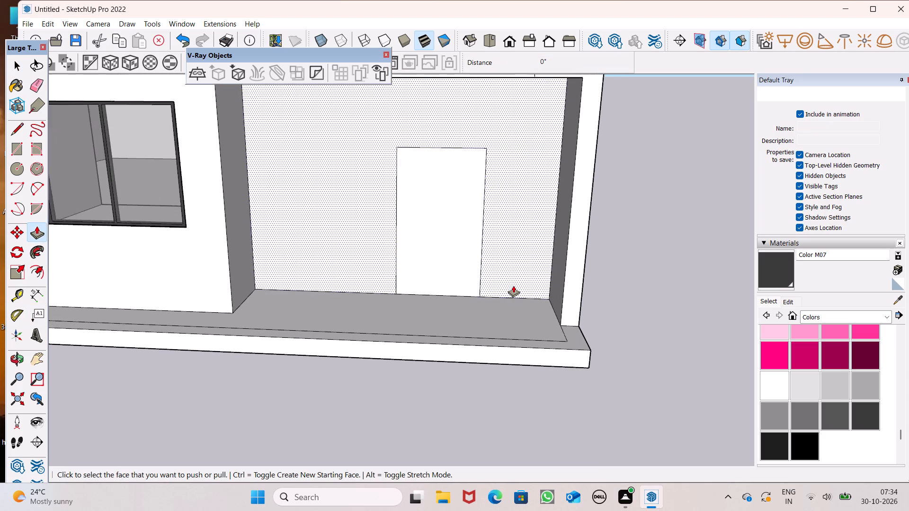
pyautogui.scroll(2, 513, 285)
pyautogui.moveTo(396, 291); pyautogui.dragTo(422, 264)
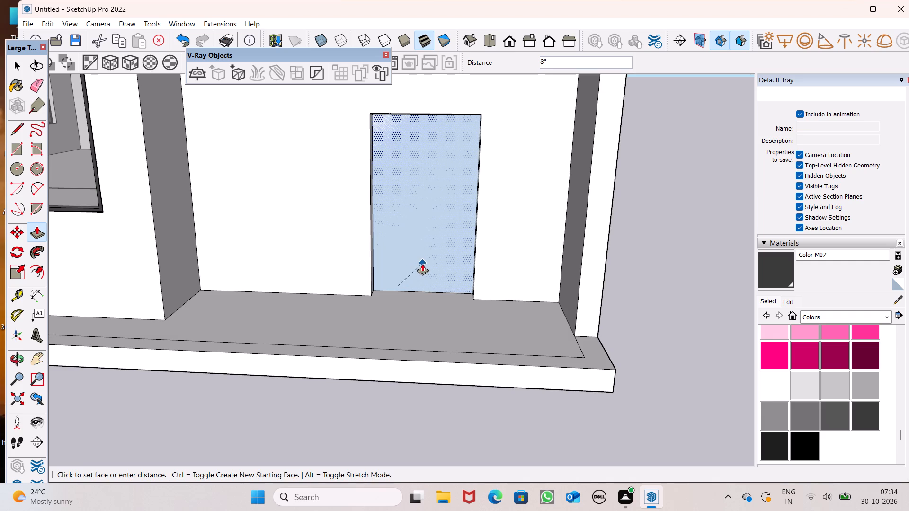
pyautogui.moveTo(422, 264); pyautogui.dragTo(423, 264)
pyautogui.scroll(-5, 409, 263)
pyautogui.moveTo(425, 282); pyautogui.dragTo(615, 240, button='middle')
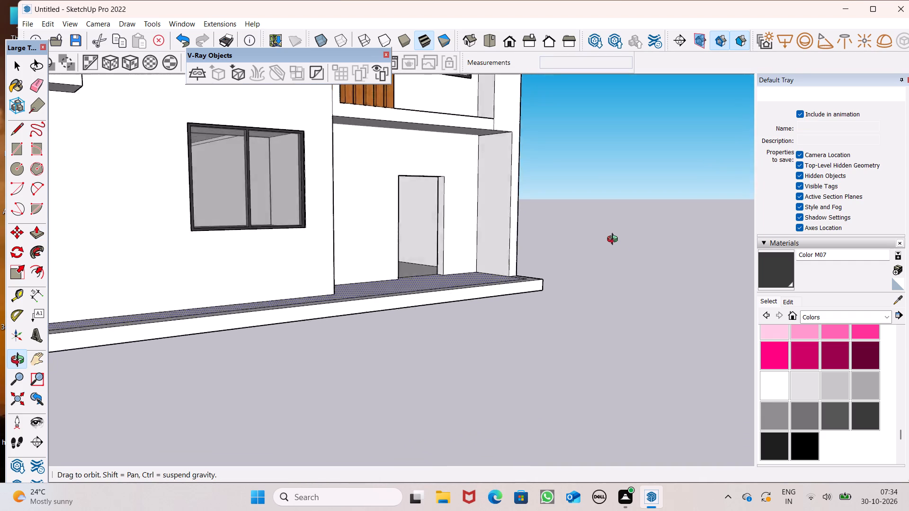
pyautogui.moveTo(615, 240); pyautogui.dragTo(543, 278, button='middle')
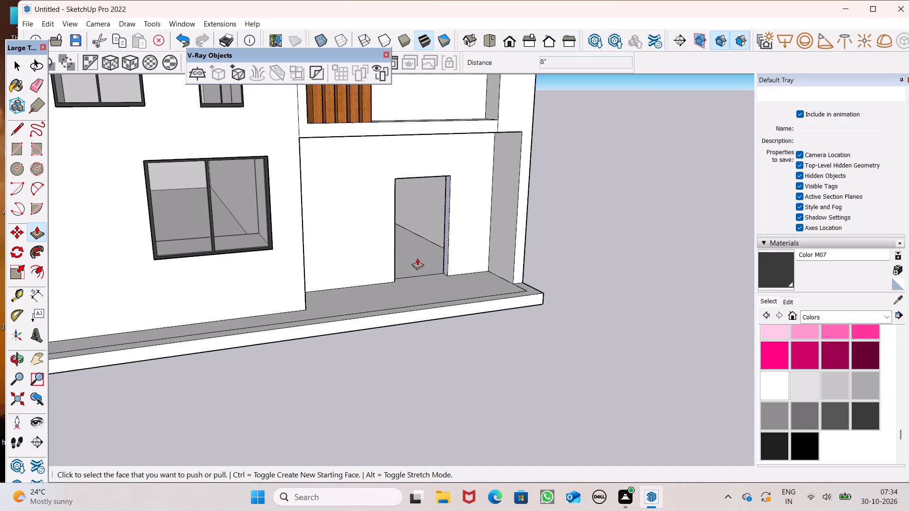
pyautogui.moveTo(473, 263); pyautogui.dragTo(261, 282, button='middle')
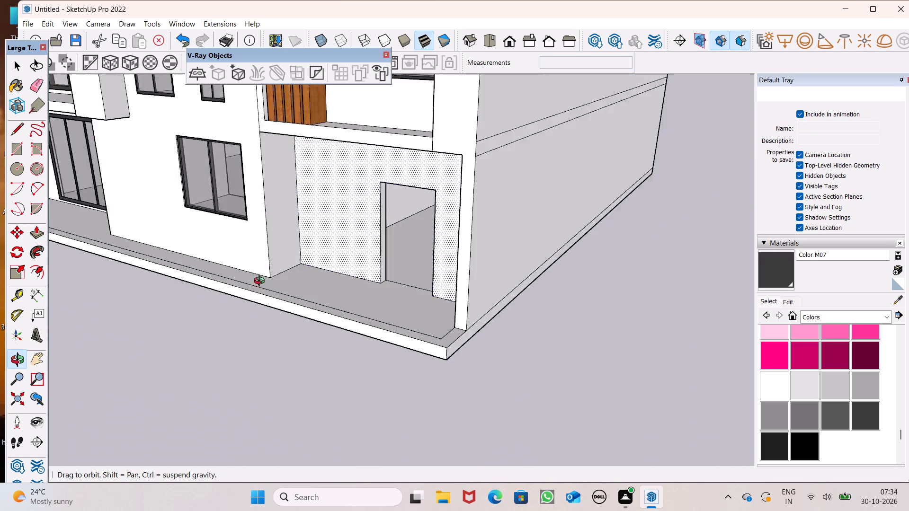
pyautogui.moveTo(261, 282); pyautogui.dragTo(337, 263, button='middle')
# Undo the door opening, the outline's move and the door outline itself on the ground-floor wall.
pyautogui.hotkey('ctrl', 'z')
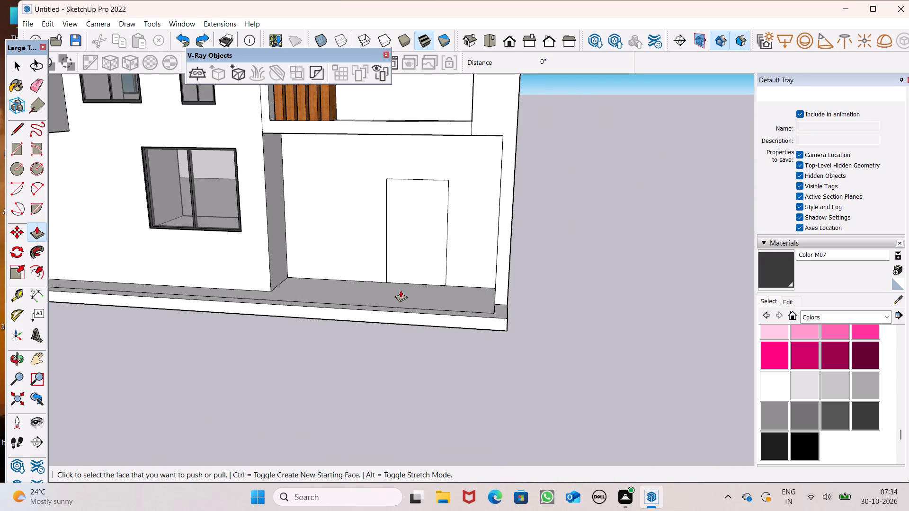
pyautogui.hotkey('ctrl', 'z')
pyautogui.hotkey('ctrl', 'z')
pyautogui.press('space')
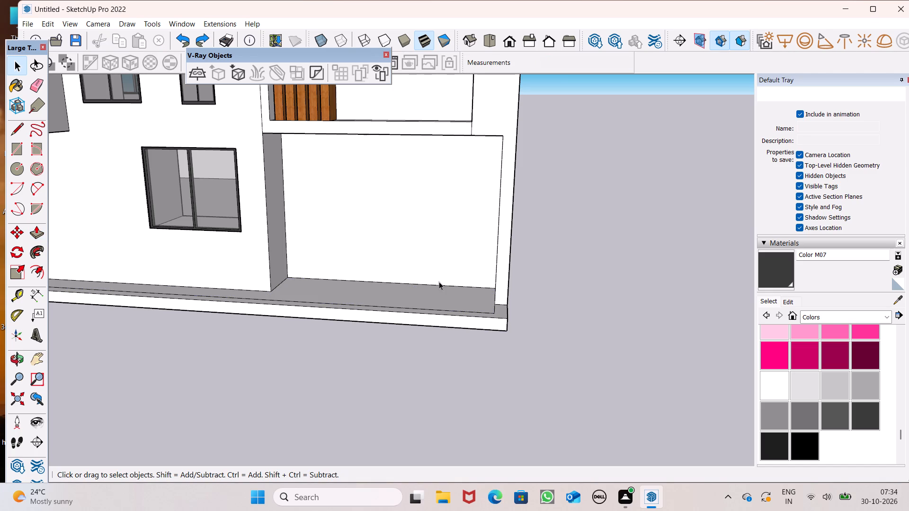
# Examine the blank recessed ground-floor wall and the front facade from several angles and distances.
pyautogui.scroll(-4, 382, 256)
pyautogui.moveTo(397, 257); pyautogui.dragTo(494, 201, button='middle')
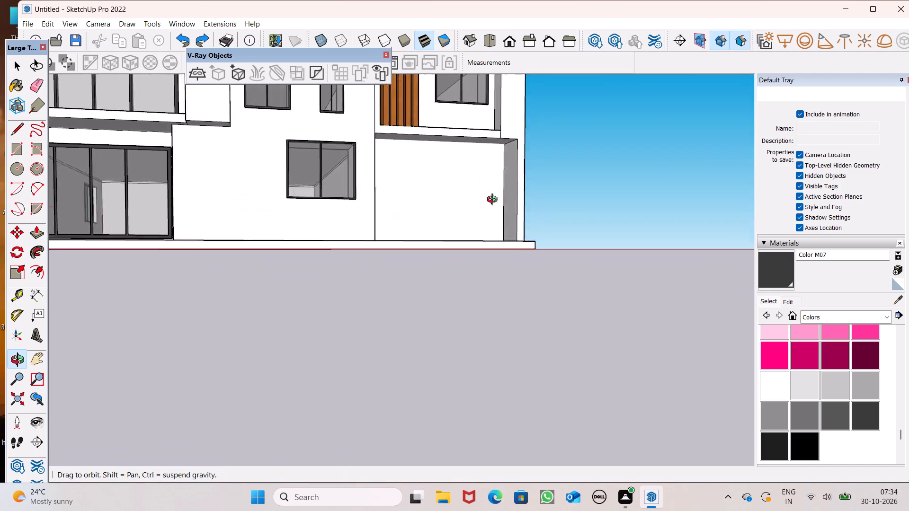
pyautogui.moveTo(494, 201); pyautogui.dragTo(408, 238, button='middle')
pyautogui.scroll(-5, 405, 259)
pyautogui.moveTo(424, 253); pyautogui.dragTo(482, 194, button='middle')
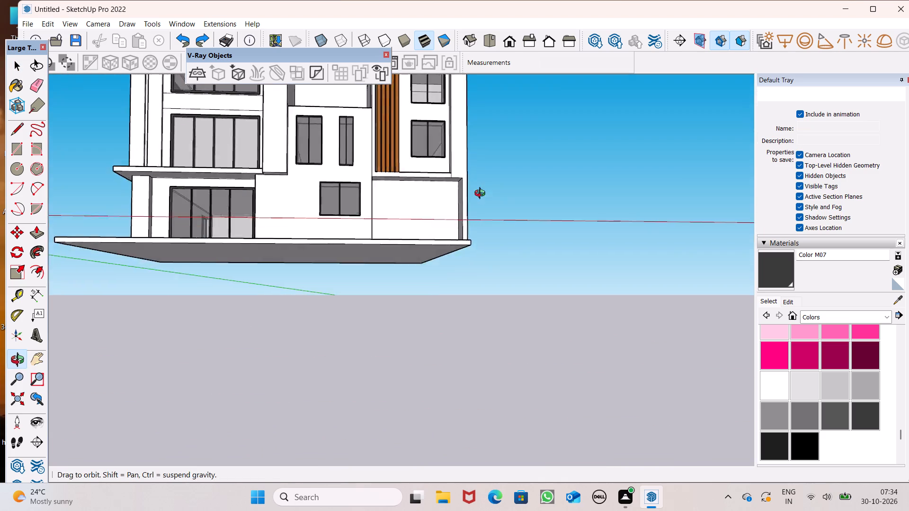
pyautogui.moveTo(482, 194); pyautogui.dragTo(510, 231, button='middle')
pyautogui.scroll(1, 510, 232)
pyautogui.scroll(-4, 455, 231)
pyautogui.moveTo(439, 244); pyautogui.dragTo(331, 302, button='middle')
pyautogui.scroll(8, 375, 290)
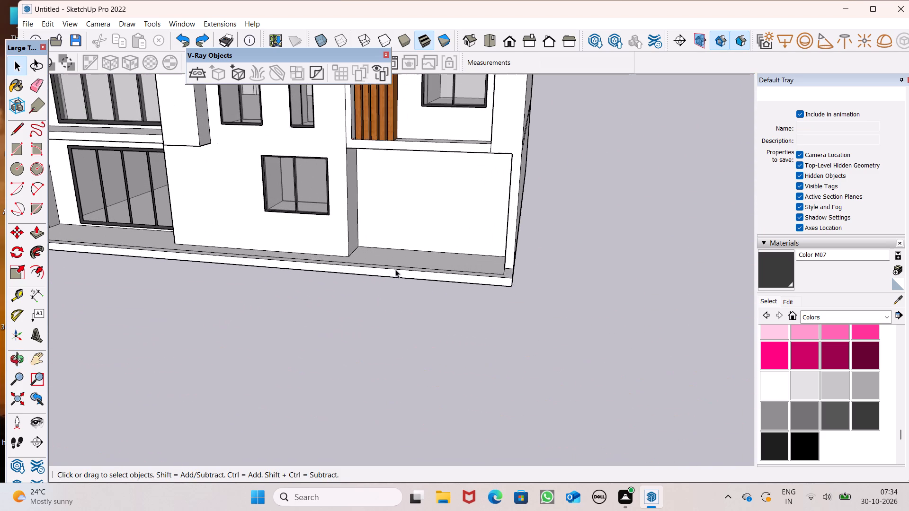
pyautogui.moveTo(433, 250); pyautogui.dragTo(426, 268, button='middle')
pyautogui.scroll(1, 426, 268)
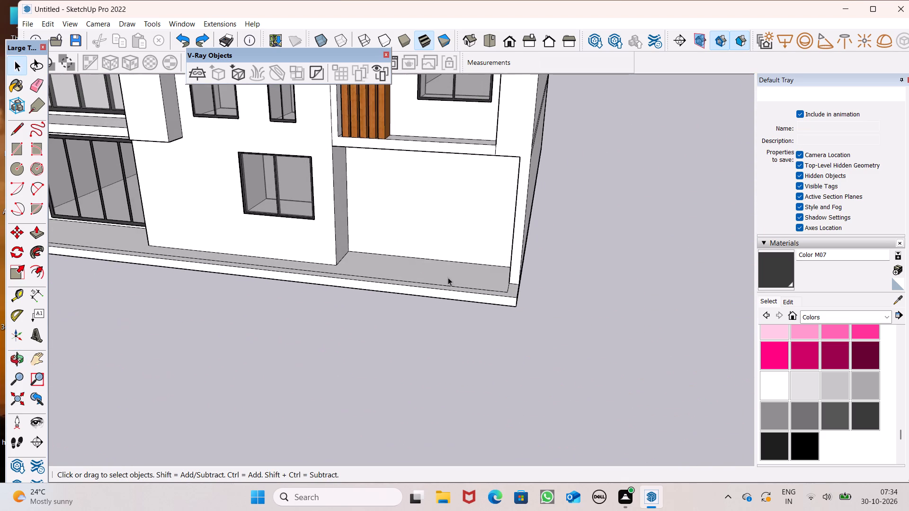
pyautogui.scroll(-2, 499, 302)
pyautogui.moveTo(384, 296); pyautogui.dragTo(493, 234, button='middle')
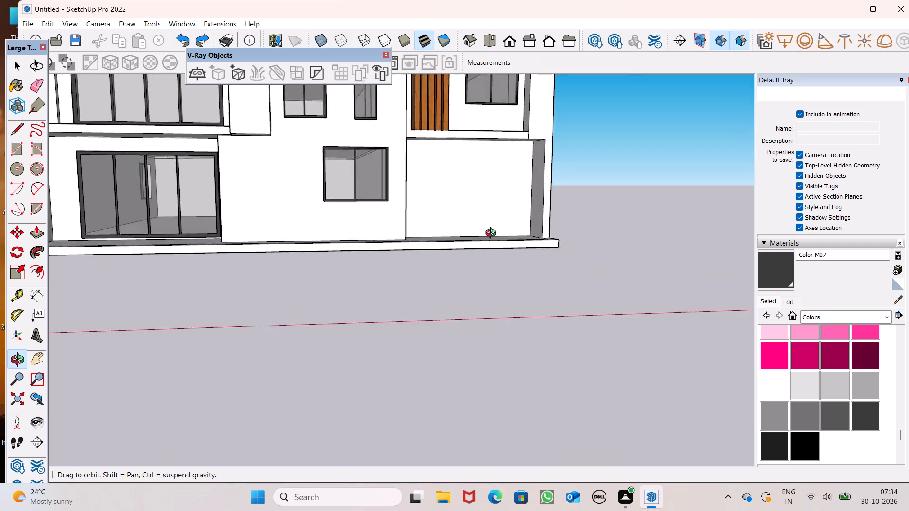
pyautogui.moveTo(493, 234); pyautogui.dragTo(591, 266, button='middle')
pyautogui.scroll(-9, 586, 204)
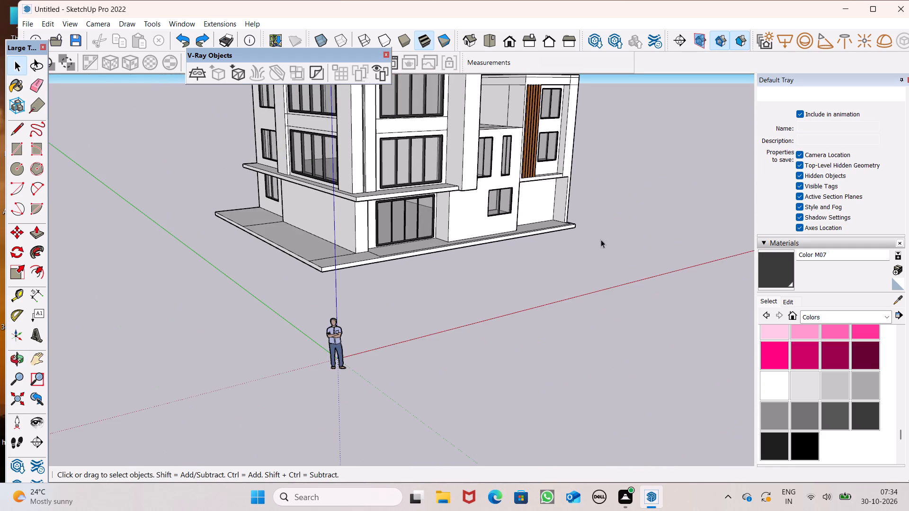
pyautogui.moveTo(597, 241); pyautogui.dragTo(478, 233, button='middle')
pyautogui.scroll(1, 573, 233)
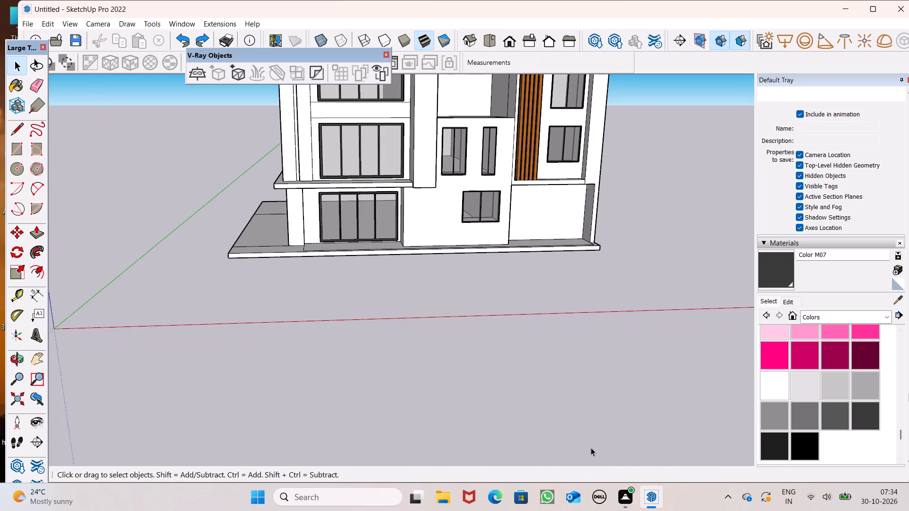
# Paint the recessed ground-floor wall and the wall beside the wooden slats above it with dark gray Color M07.
pyautogui.click(776, 273)
pyautogui.scroll(1, 173, 402)
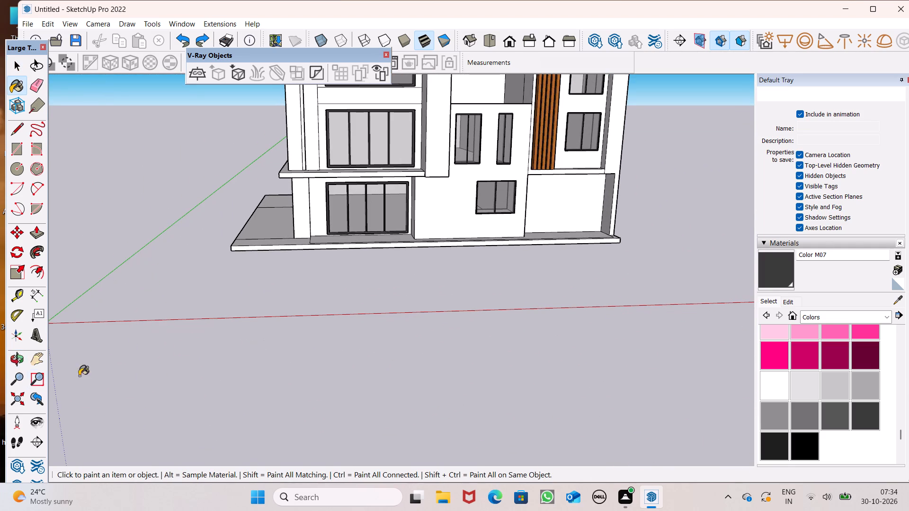
pyautogui.scroll(-5, 27, 394)
pyautogui.scroll(2, 395, 373)
pyautogui.scroll(-5, 0, 325)
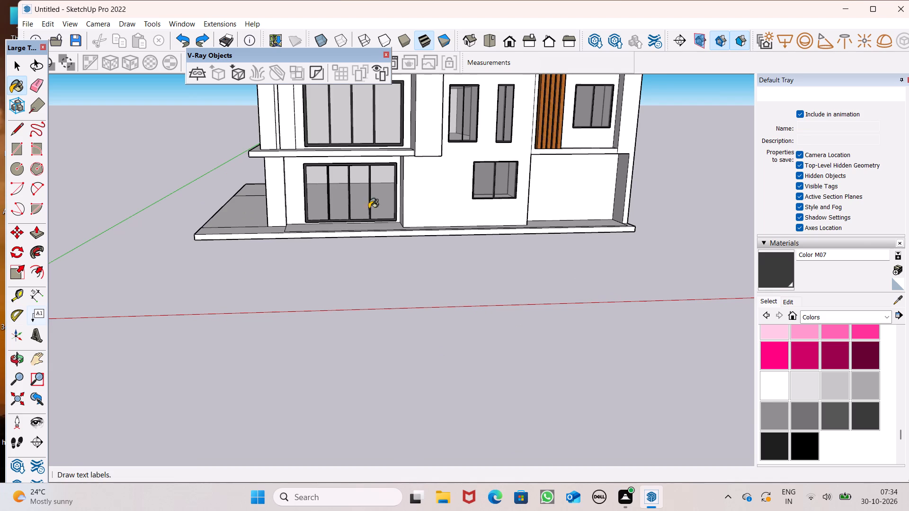
pyautogui.scroll(4, 676, 147)
pyautogui.scroll(-6, 0, 300)
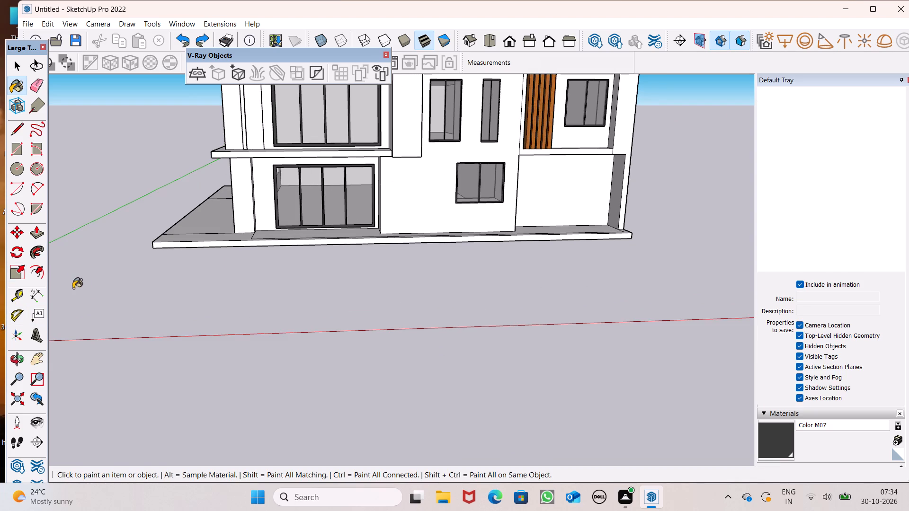
pyautogui.scroll(-6, 520, 220)
pyautogui.scroll(4, 557, 206)
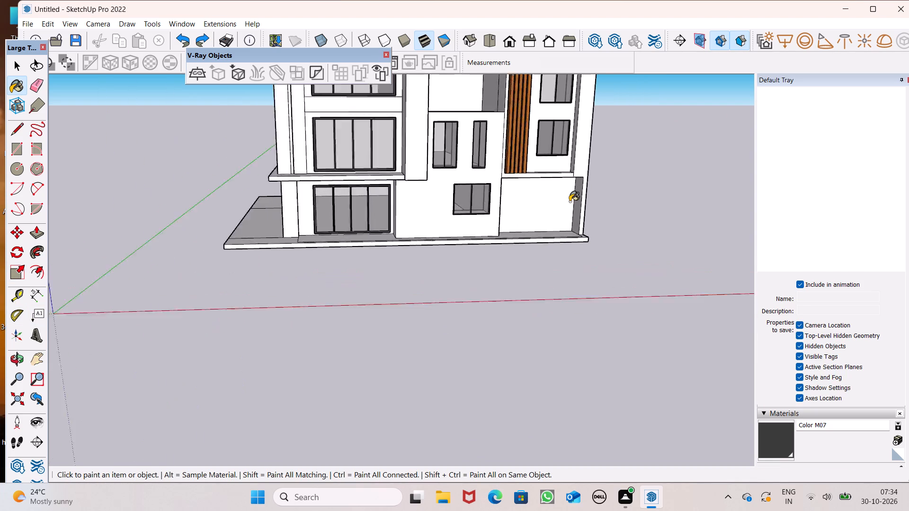
pyautogui.scroll(1, 570, 202)
pyautogui.click(553, 202)
pyautogui.scroll(6, 554, 170)
pyautogui.click(535, 154)
pyautogui.scroll(-2, 529, 172)
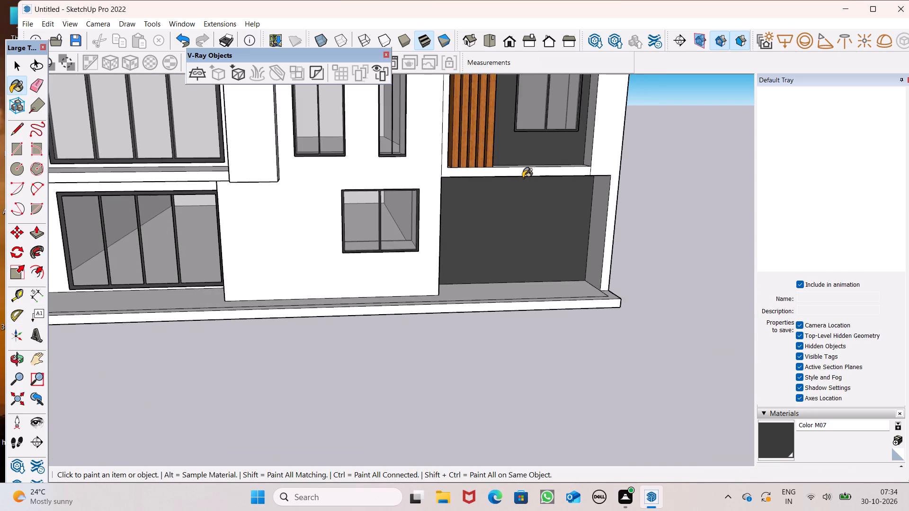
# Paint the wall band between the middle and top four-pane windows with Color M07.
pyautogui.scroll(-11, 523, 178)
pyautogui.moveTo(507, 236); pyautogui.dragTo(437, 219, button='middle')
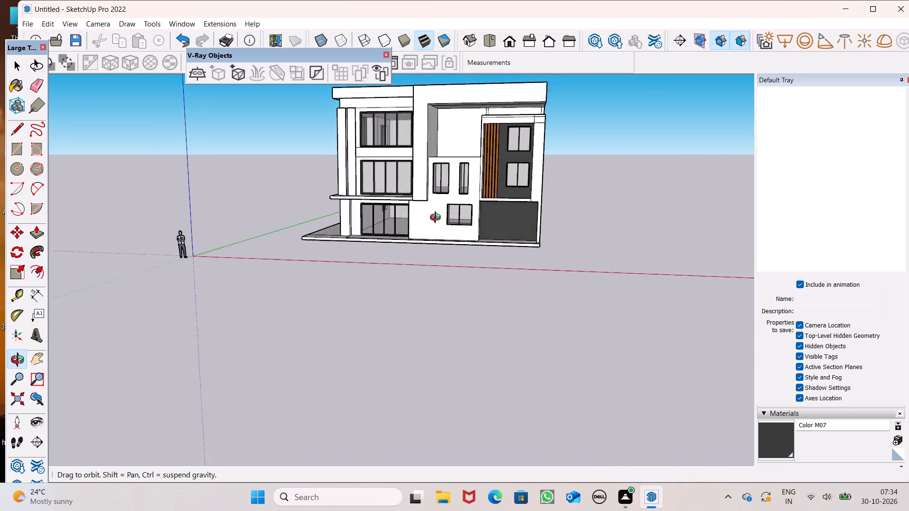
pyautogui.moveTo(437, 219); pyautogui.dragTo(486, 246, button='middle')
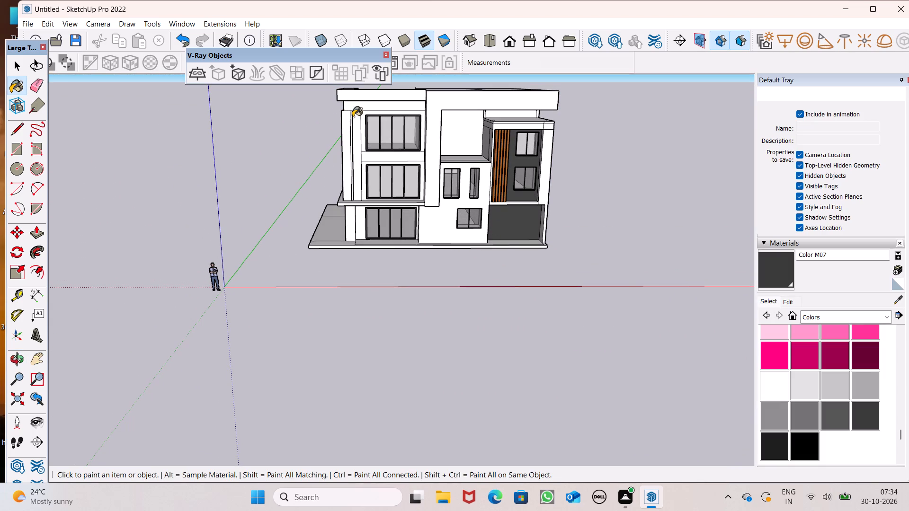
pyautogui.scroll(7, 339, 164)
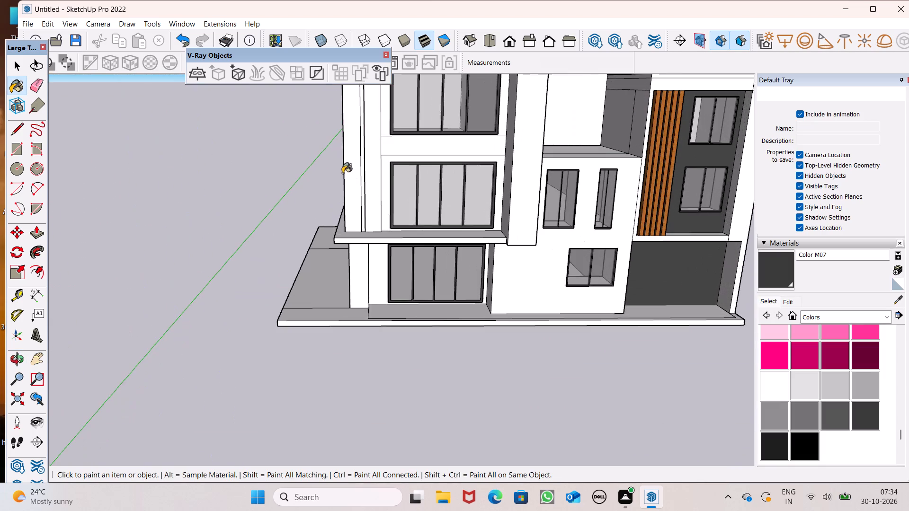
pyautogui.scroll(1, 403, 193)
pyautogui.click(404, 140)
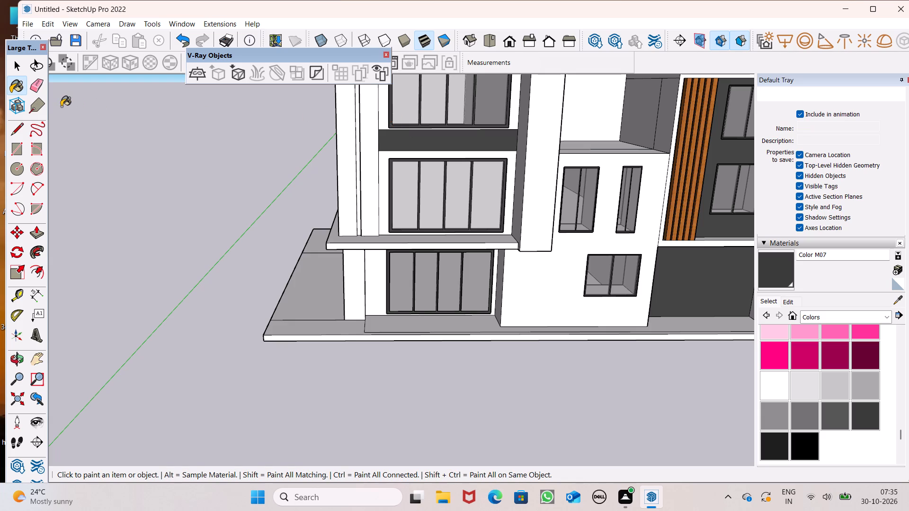
# Erase the upper and lower edge lines of the dark band so it merges with the wall around the four-pane windows.
pyautogui.click(36, 84)
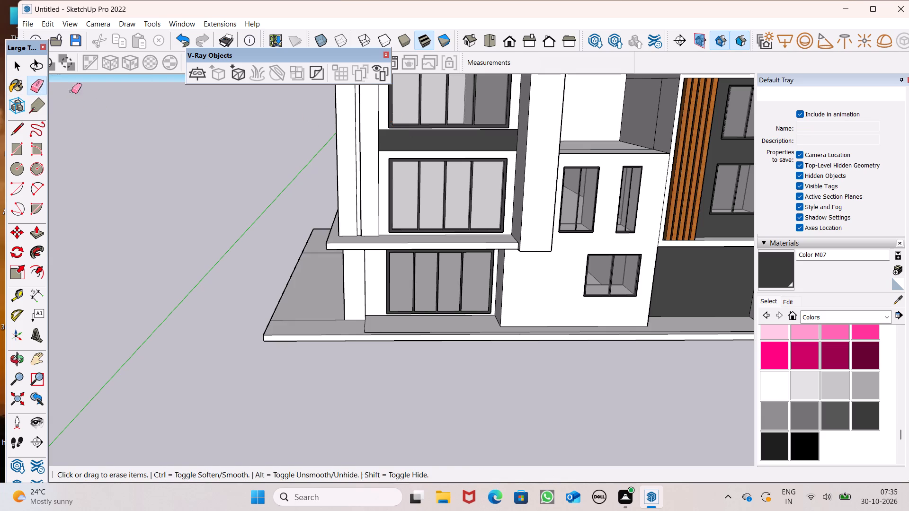
pyautogui.scroll(6, 387, 196)
pyautogui.scroll(4, 350, 138)
pyautogui.click(375, 91)
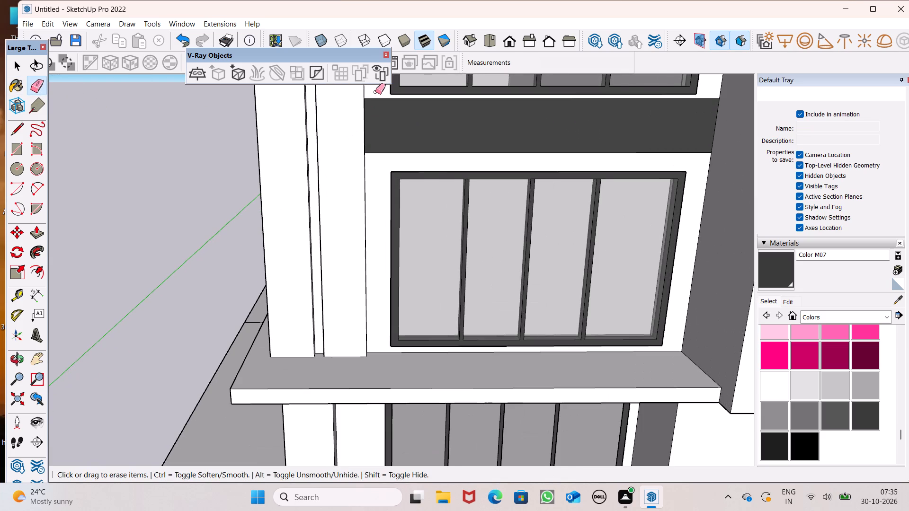
pyautogui.moveTo(382, 151); pyautogui.dragTo(382, 156)
pyautogui.scroll(-4, 379, 162)
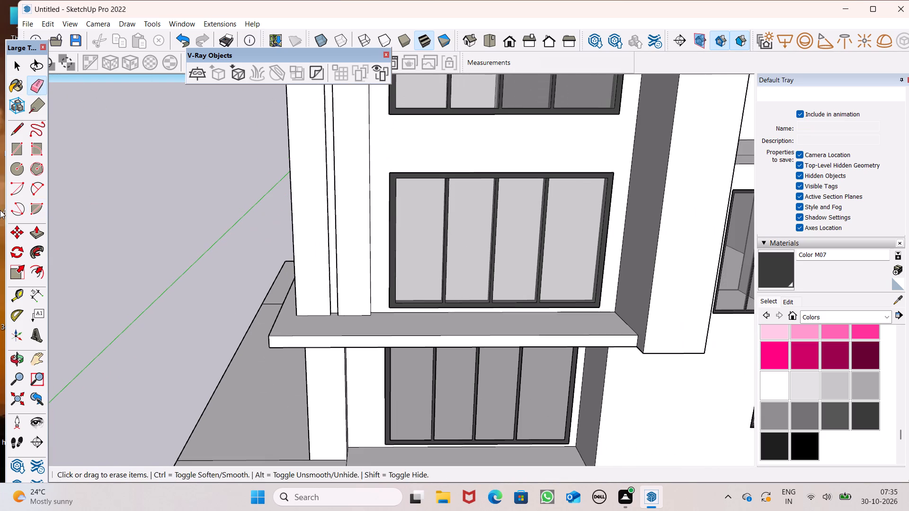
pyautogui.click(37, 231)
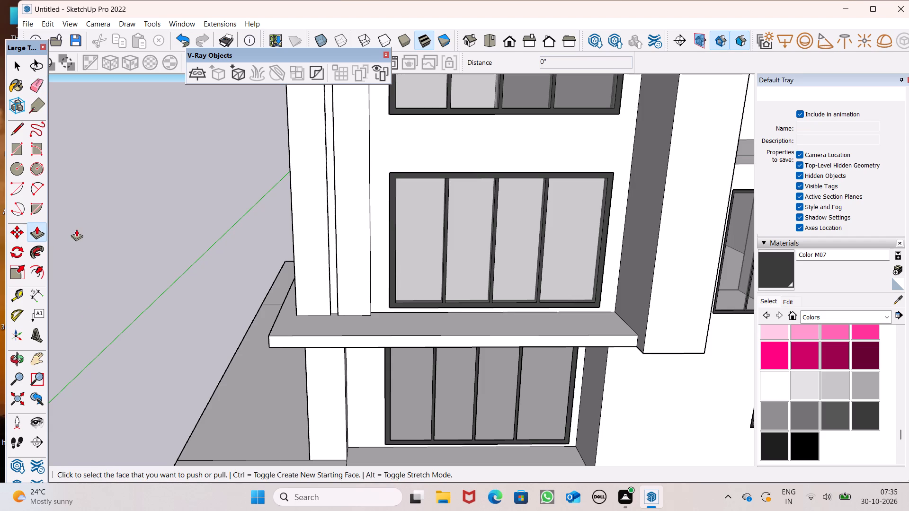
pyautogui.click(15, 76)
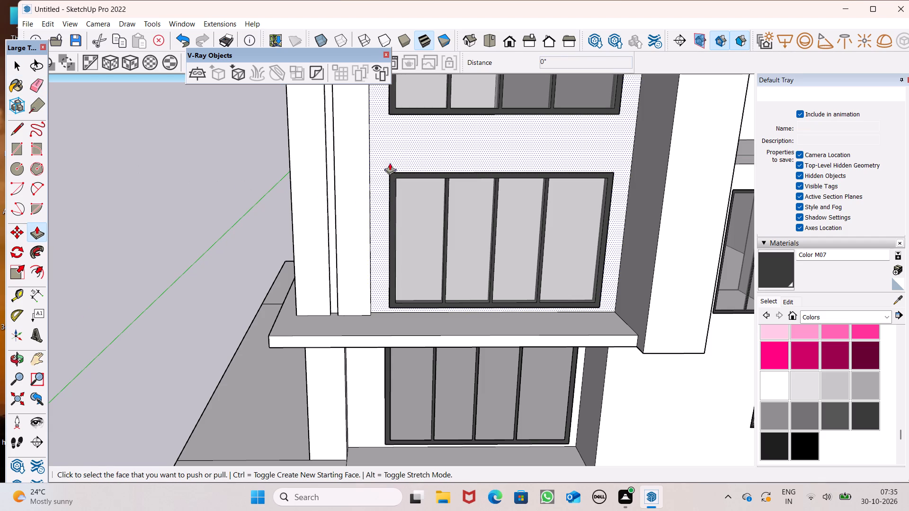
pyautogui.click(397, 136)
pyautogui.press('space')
# Paint the merged recessed wall around the front facade's middle and top four-pane windows with Color M07.
pyautogui.scroll(-2, 320, 172)
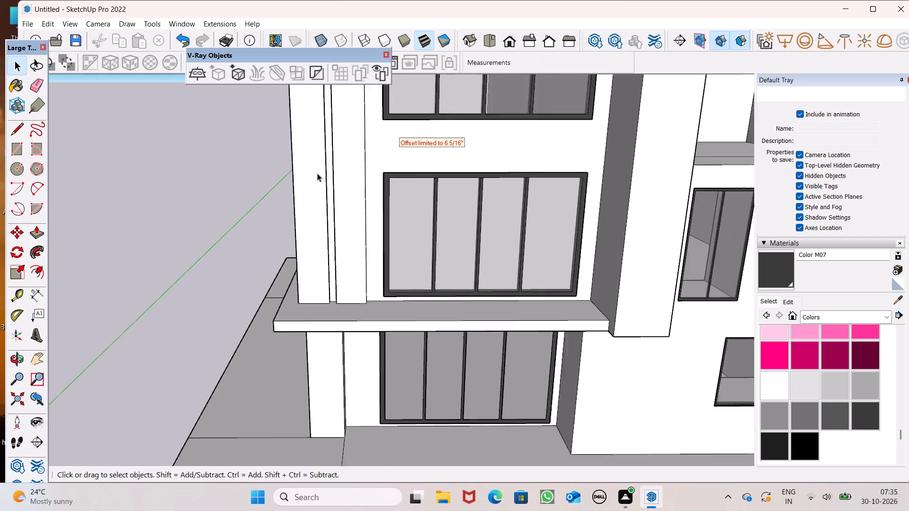
pyautogui.scroll(-2, 317, 173)
pyautogui.click(17, 84)
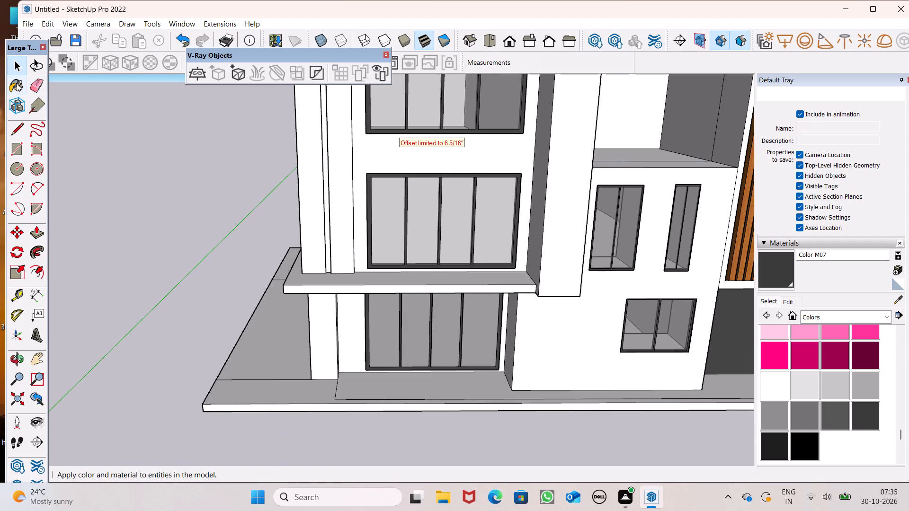
pyautogui.click(365, 150)
# Erase the upper and lower edge lines of the wall band between the side facade's two stacked four-pane windows.
pyautogui.scroll(-2, 238, 156)
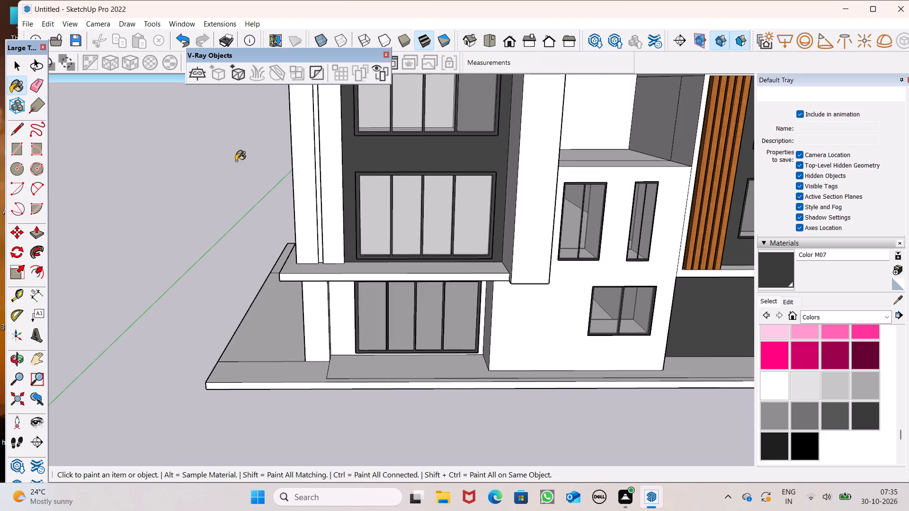
pyautogui.scroll(-9, 240, 180)
pyautogui.moveTo(324, 233); pyautogui.dragTo(579, 275, button='middle')
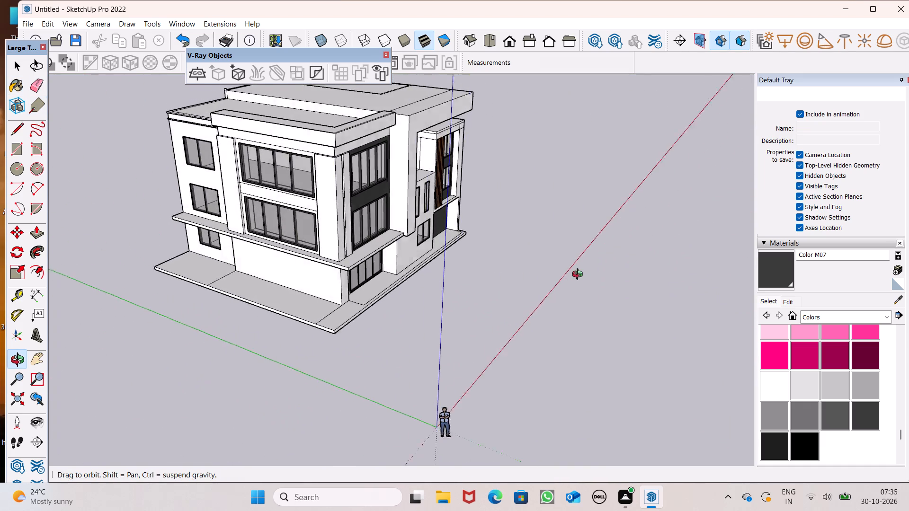
pyautogui.moveTo(579, 275); pyautogui.dragTo(588, 273, button='middle')
pyautogui.scroll(5, 312, 232)
pyautogui.moveTo(296, 206); pyautogui.dragTo(491, 210, button='middle')
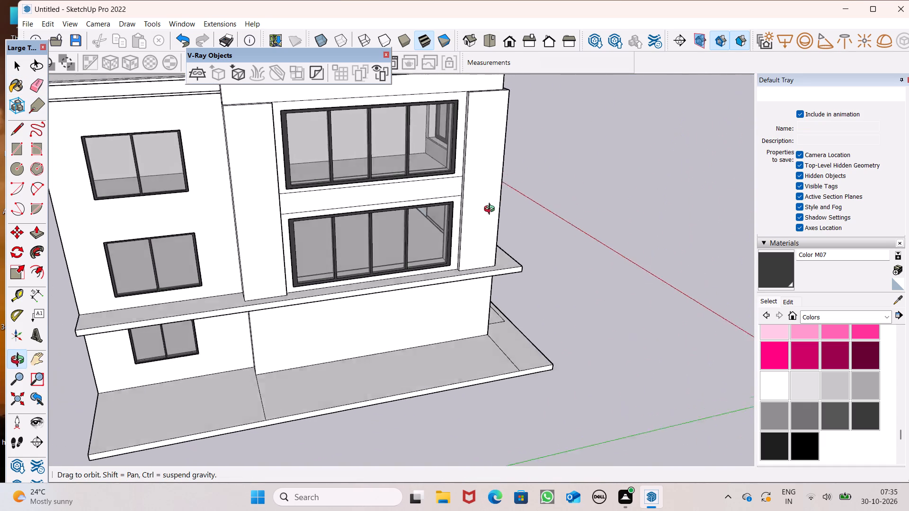
pyautogui.moveTo(491, 210); pyautogui.dragTo(487, 212, button='middle')
pyautogui.click(31, 90)
pyautogui.moveTo(224, 204); pyautogui.dragTo(235, 210, button='middle')
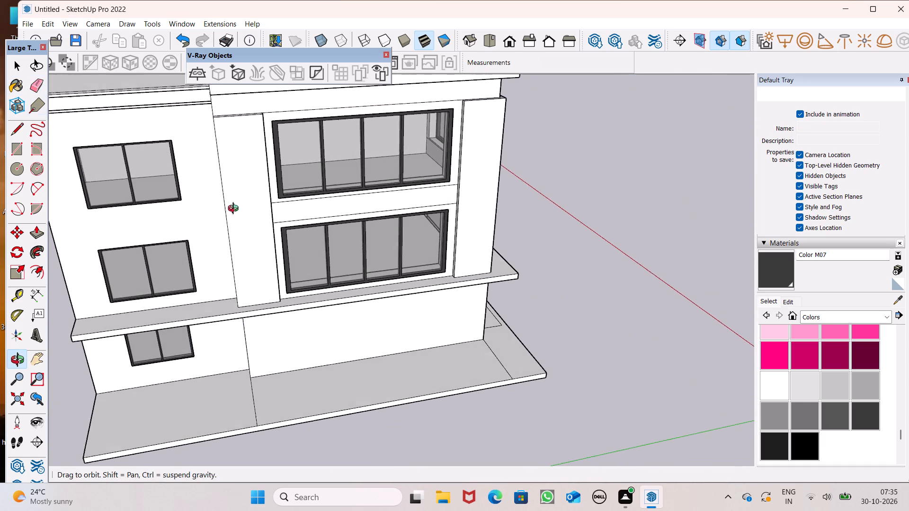
pyautogui.moveTo(235, 210); pyautogui.dragTo(374, 220, button='middle')
pyautogui.scroll(4, 531, 197)
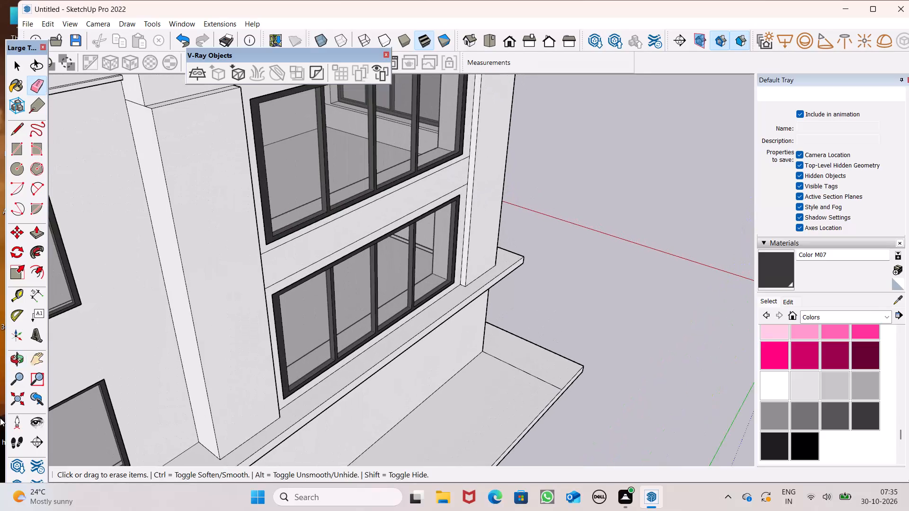
pyautogui.scroll(3, 602, 298)
pyautogui.scroll(-2, 374, 277)
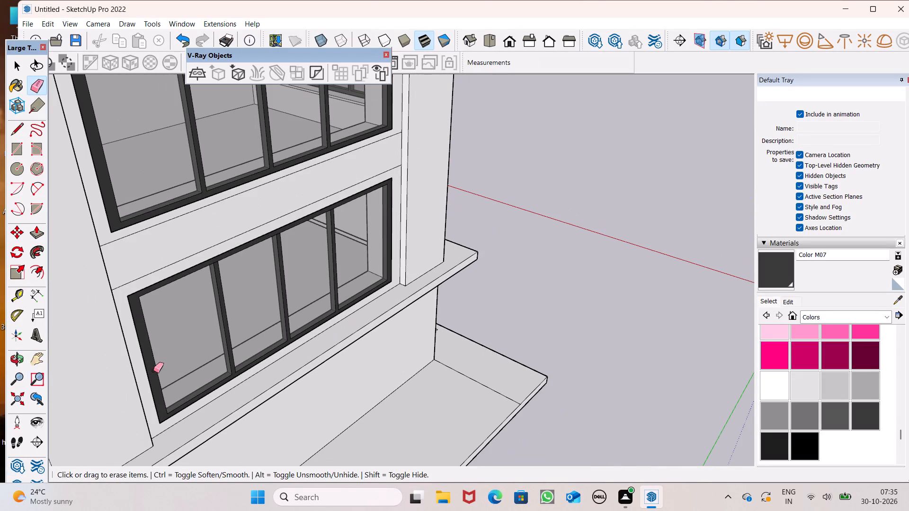
pyautogui.scroll(3, 187, 268)
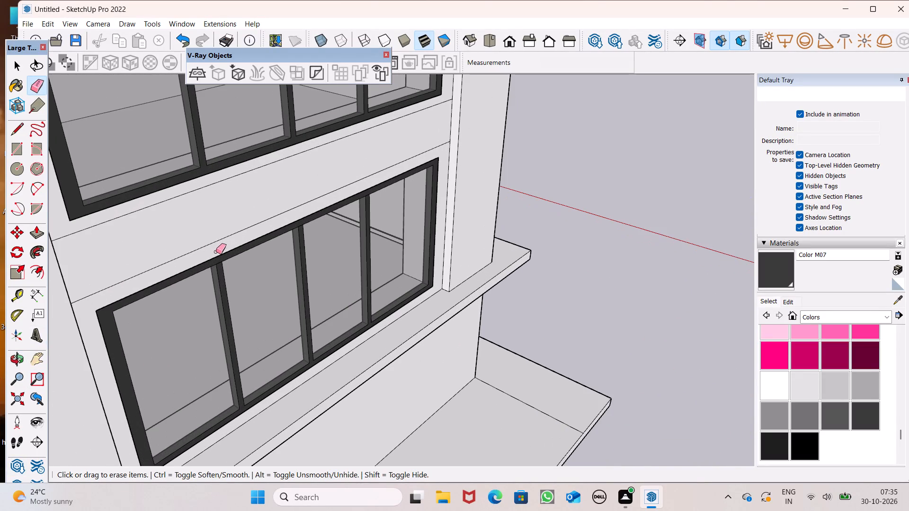
pyautogui.scroll(2, 319, 180)
pyautogui.scroll(4, 431, 115)
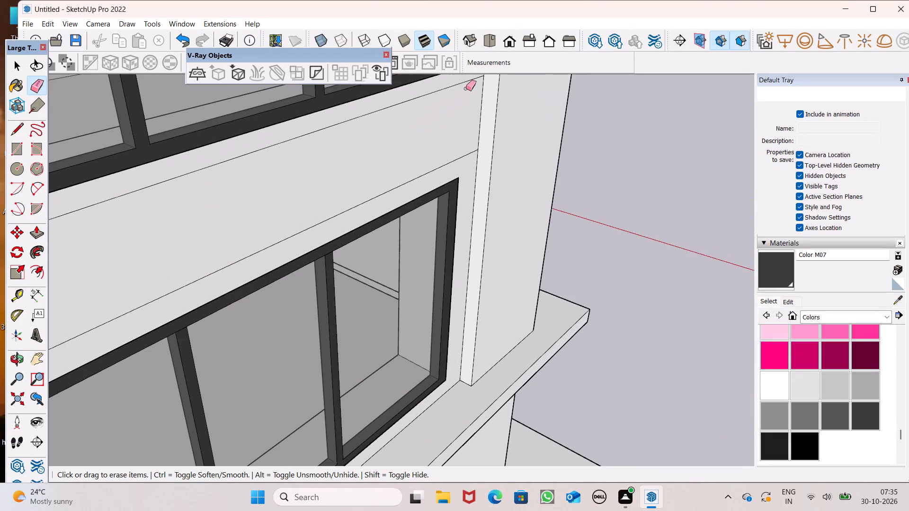
pyautogui.click(471, 76)
pyautogui.moveTo(471, 79); pyautogui.dragTo(460, 160)
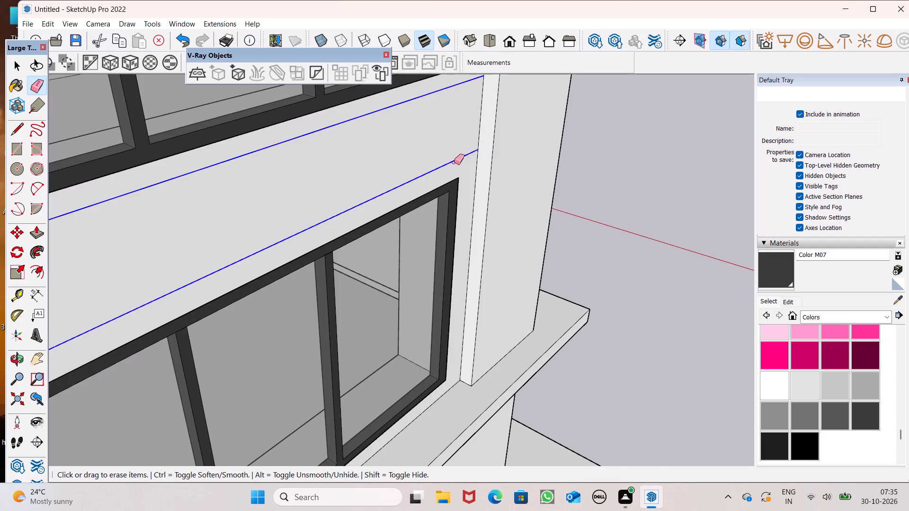
# Paint the merged side-facade wall around the two four-pane windows with Color M07.
pyautogui.scroll(-6, 452, 162)
pyautogui.moveTo(434, 256); pyautogui.dragTo(214, 272, button='middle')
pyautogui.moveTo(789, 266); pyautogui.dragTo(788, 266)
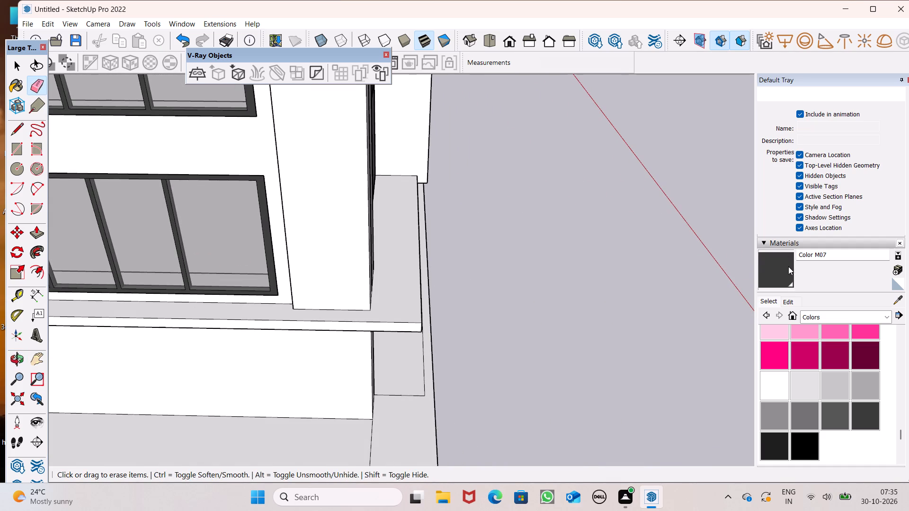
pyautogui.moveTo(788, 266); pyautogui.dragTo(780, 266)
pyautogui.click(248, 154)
# Examine the dark accent walls on the side and front facades from several angles and distances.
pyautogui.scroll(-10, 453, 217)
pyautogui.moveTo(497, 231); pyautogui.dragTo(499, 193, button='middle')
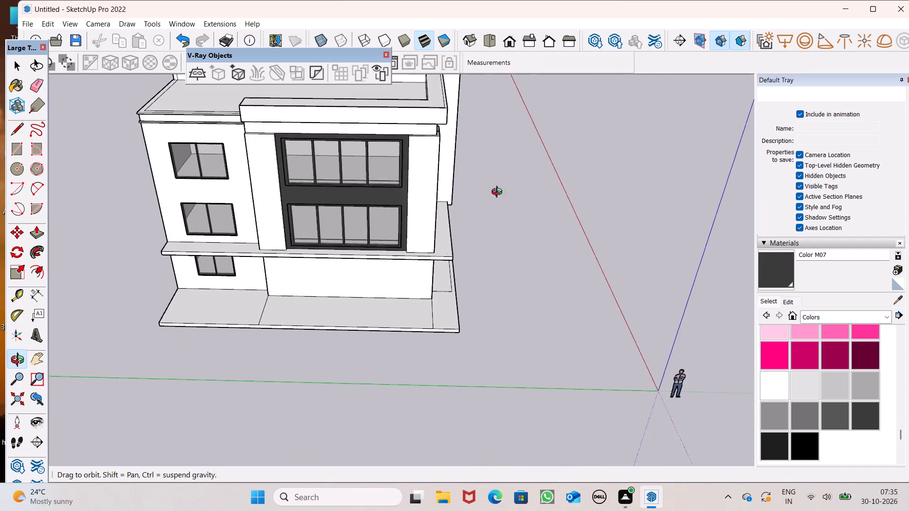
pyautogui.moveTo(499, 193); pyautogui.dragTo(484, 125, button='middle')
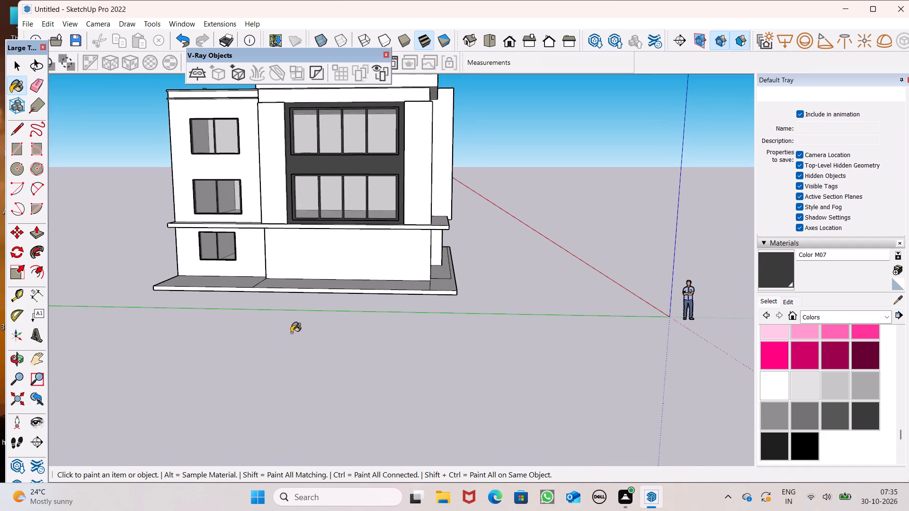
pyautogui.scroll(-3, 292, 344)
pyautogui.moveTo(368, 345); pyautogui.dragTo(197, 339, button='middle')
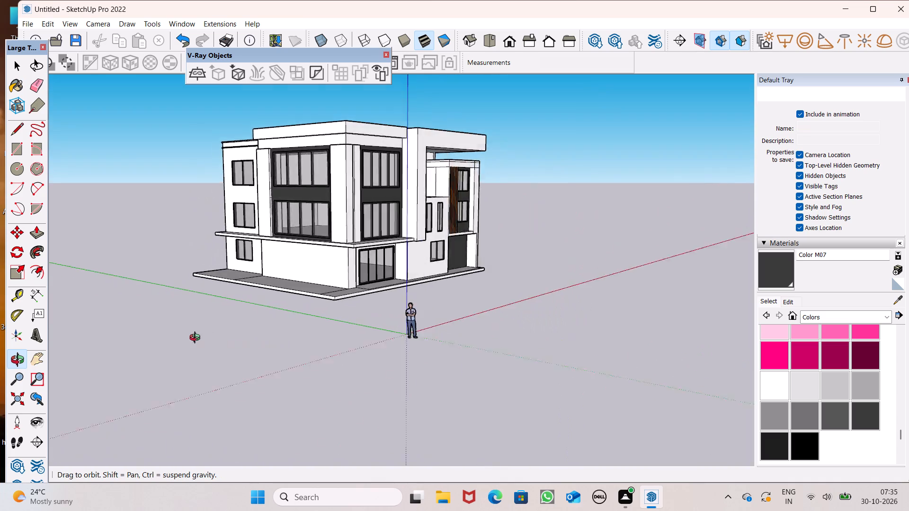
pyautogui.moveTo(197, 339); pyautogui.dragTo(77, 343, button='middle')
pyautogui.moveTo(299, 308); pyautogui.dragTo(181, 314, button='middle')
pyautogui.scroll(1, 295, 310)
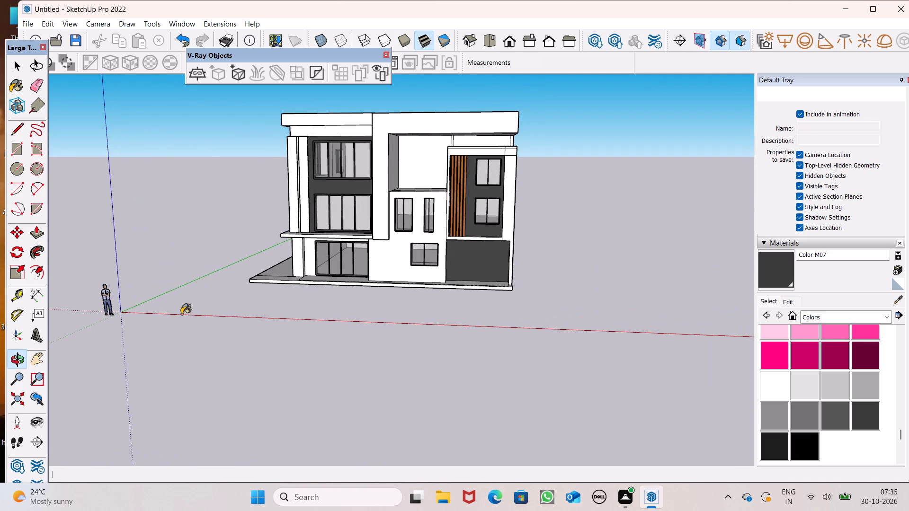
pyautogui.middleClick(181, 314)
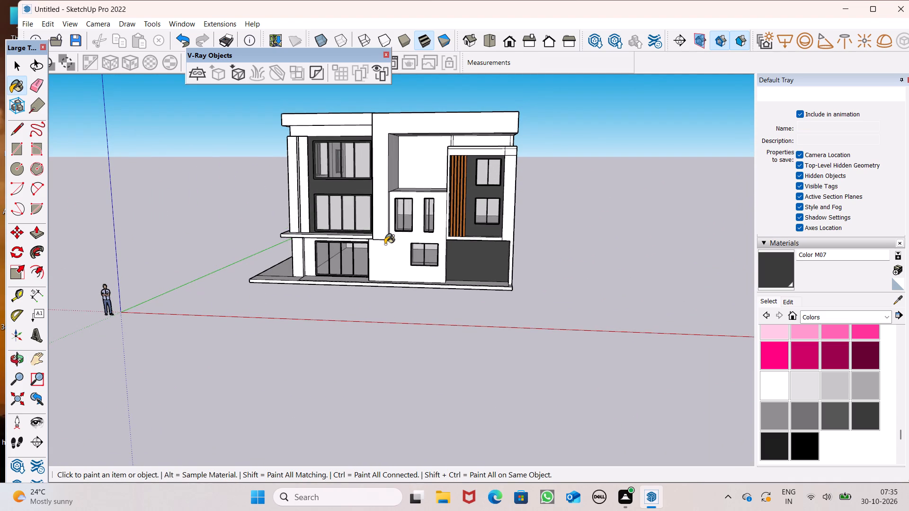
pyautogui.moveTo(395, 246); pyautogui.dragTo(627, 278, button='middle')
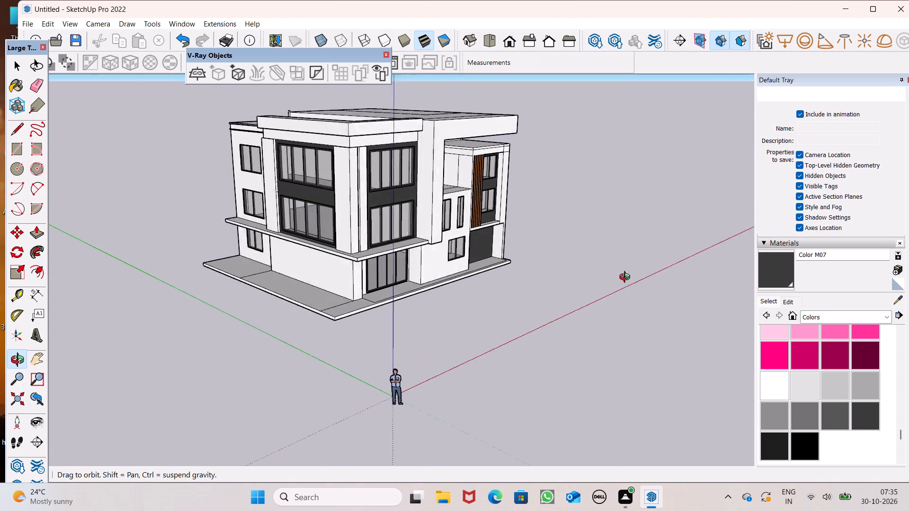
pyautogui.moveTo(627, 278); pyautogui.dragTo(670, 312, button='middle')
pyautogui.scroll(1, 387, 225)
pyautogui.moveTo(461, 229); pyautogui.dragTo(391, 214, button='middle')
pyautogui.scroll(1, 461, 229)
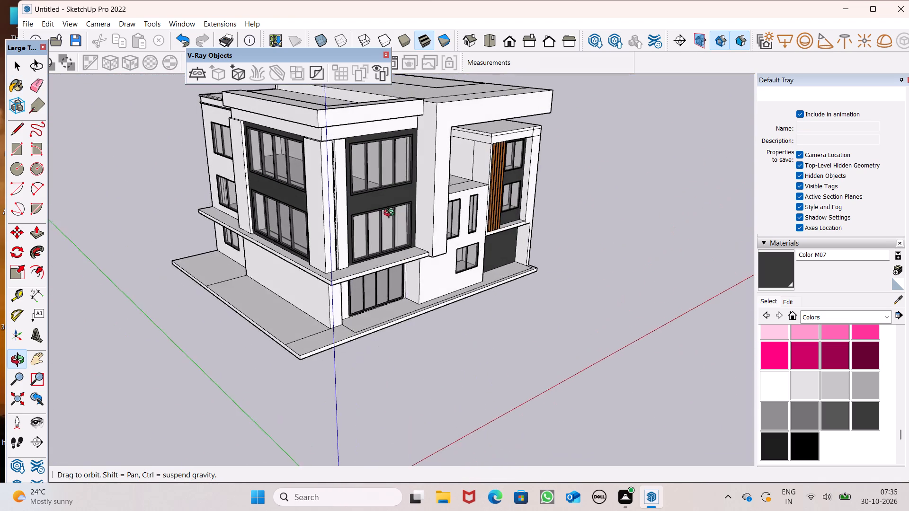
pyautogui.moveTo(391, 214); pyautogui.dragTo(417, 191, button='middle')
pyautogui.moveTo(472, 247); pyautogui.dragTo(360, 228, button='middle')
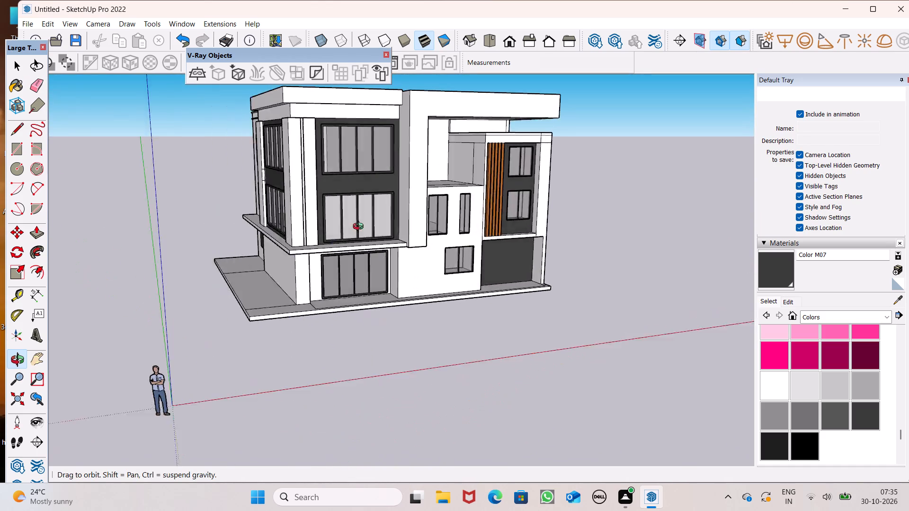
pyautogui.moveTo(360, 228); pyautogui.dragTo(322, 227, button='middle')
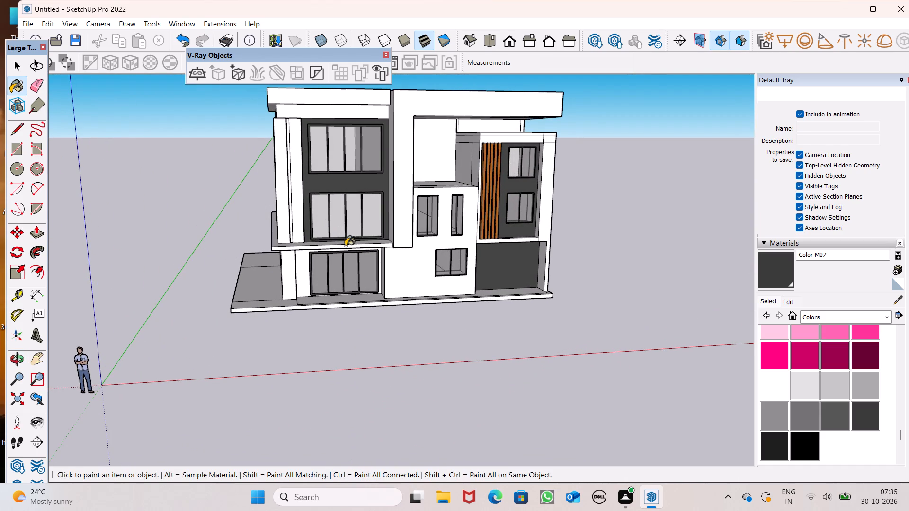
# Paint the recessed ground-floor wall around the front four-pane window with Granite Light Gray from the Stone materials.
pyautogui.scroll(1, 345, 246)
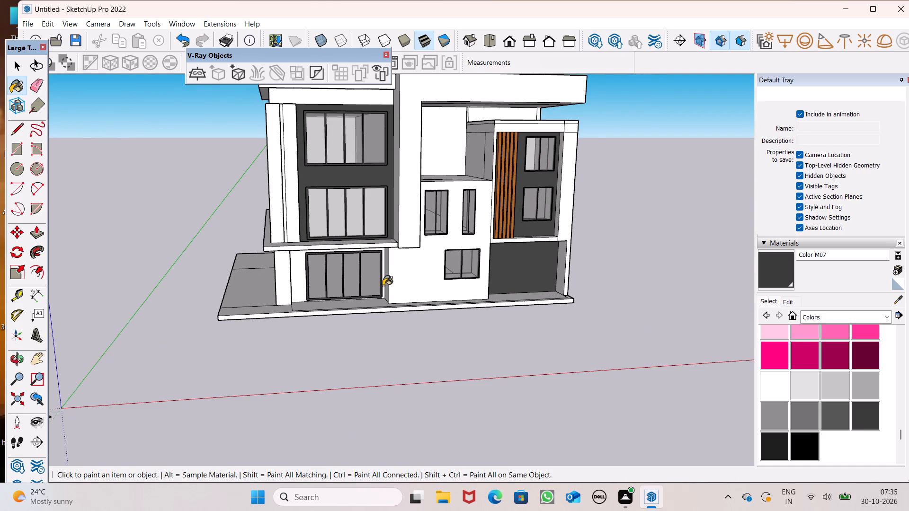
pyautogui.scroll(3, 383, 286)
pyautogui.click(834, 321)
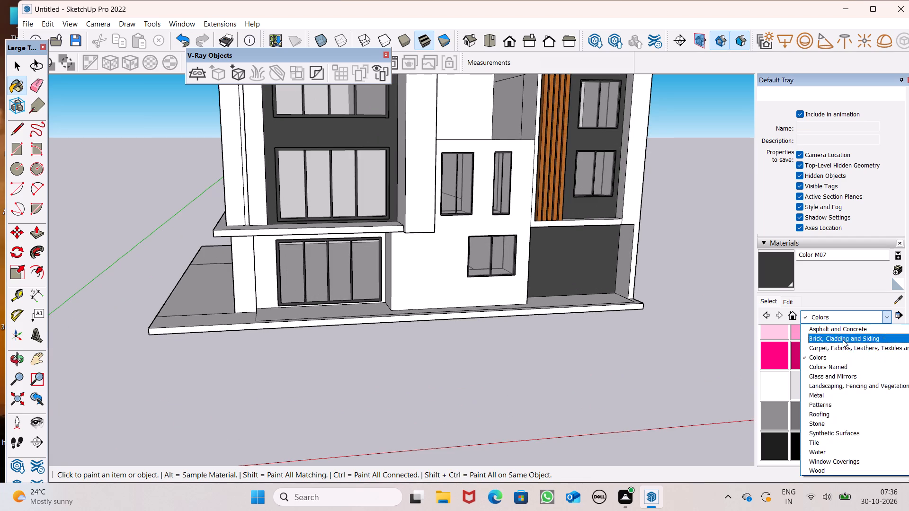
pyautogui.click(838, 423)
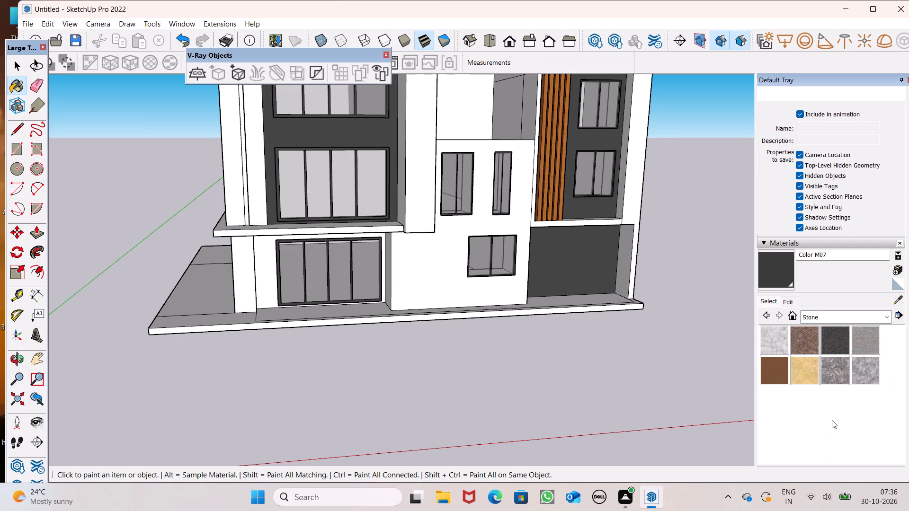
pyautogui.click(838, 369)
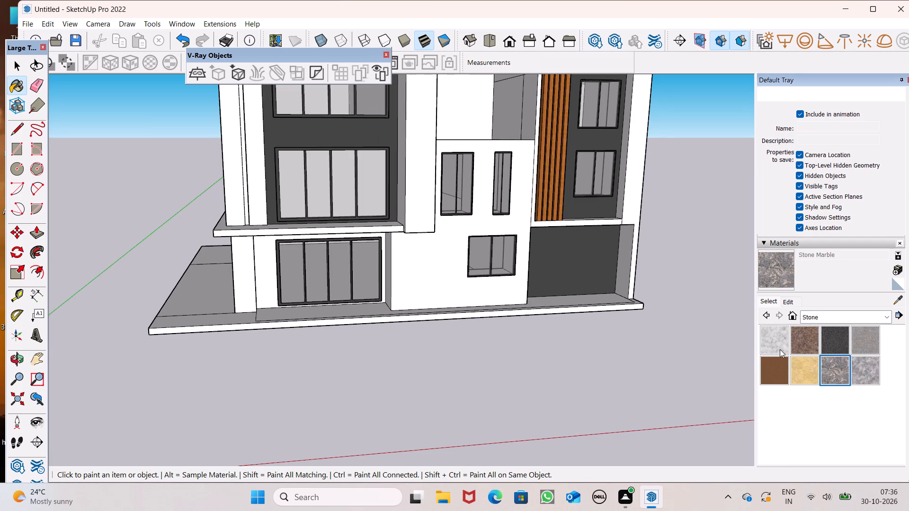
pyautogui.click(872, 346)
pyautogui.scroll(6, 357, 293)
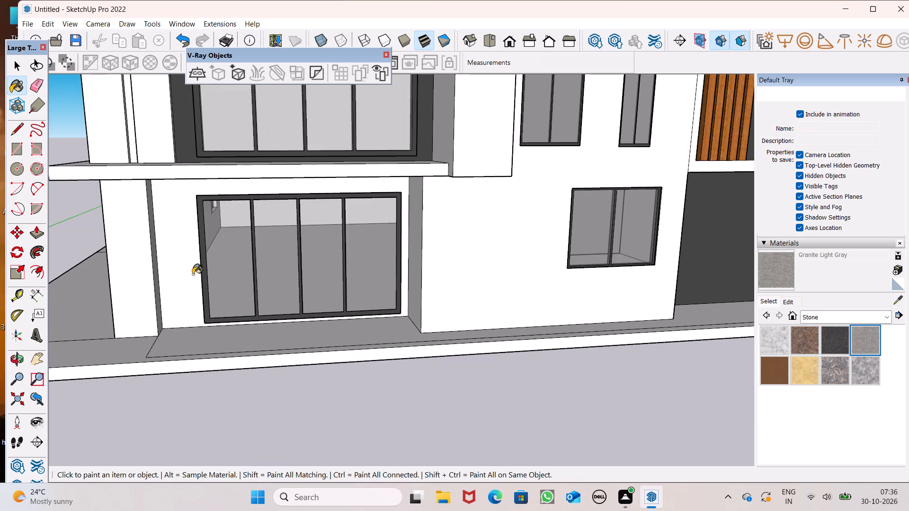
pyautogui.click(178, 275)
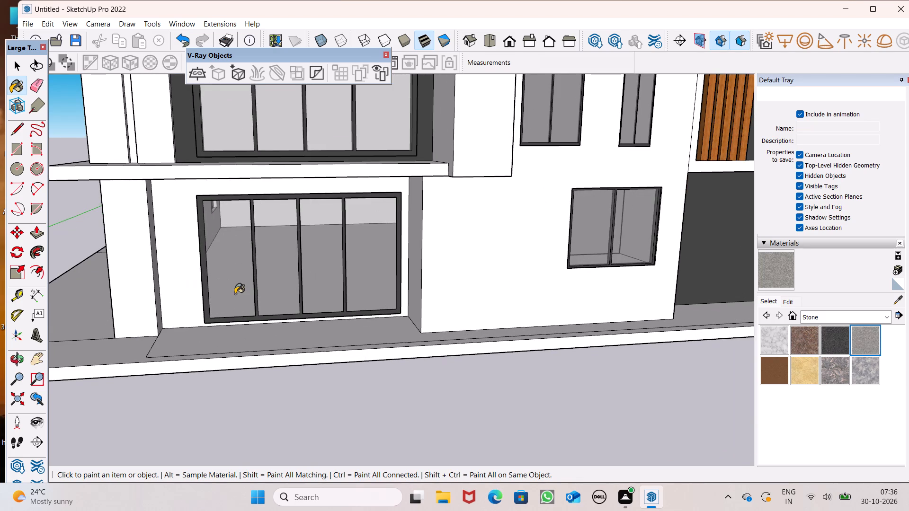
# Paint the front facade's projecting central wall around its three windows with 0028_AntiqueWhite from the Colors-Named materials.
pyautogui.moveTo(233, 307); pyautogui.dragTo(265, 290, button='middle')
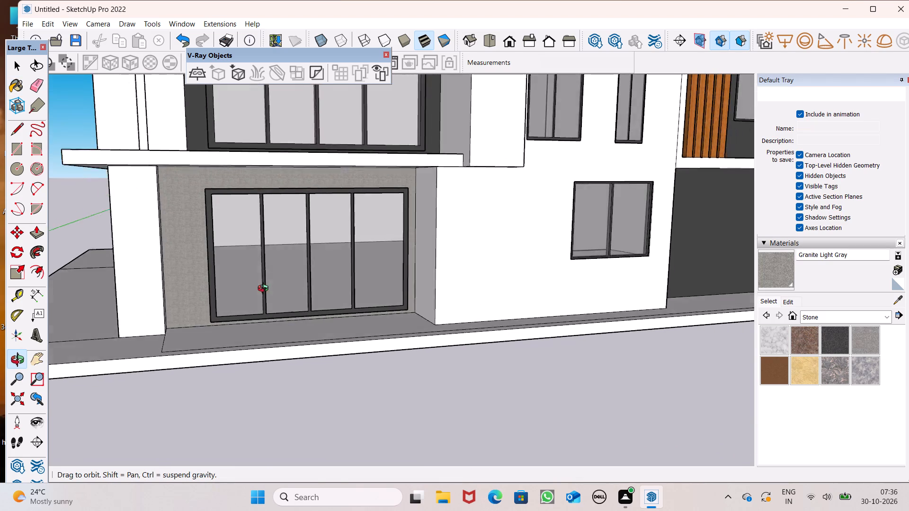
pyautogui.moveTo(265, 290); pyautogui.dragTo(216, 300, button='middle')
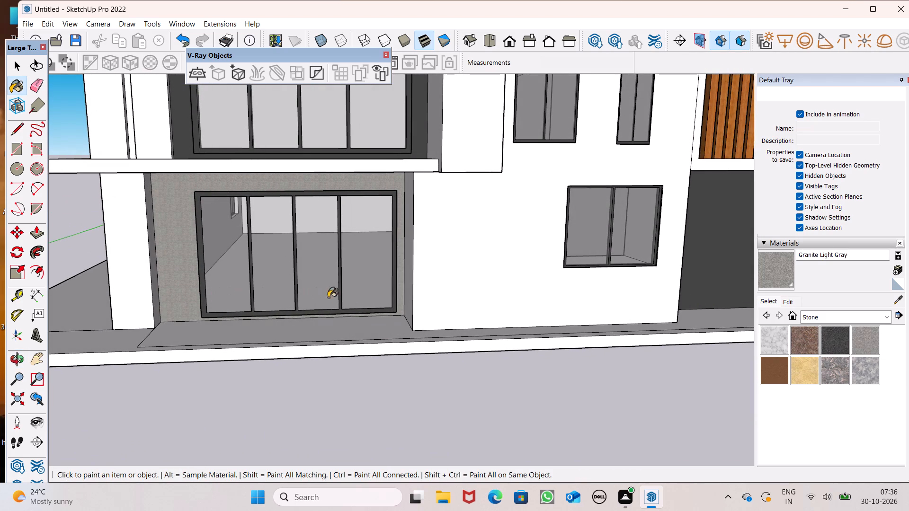
pyautogui.scroll(-5, 326, 248)
pyautogui.moveTo(338, 266); pyautogui.dragTo(371, 276, button='middle')
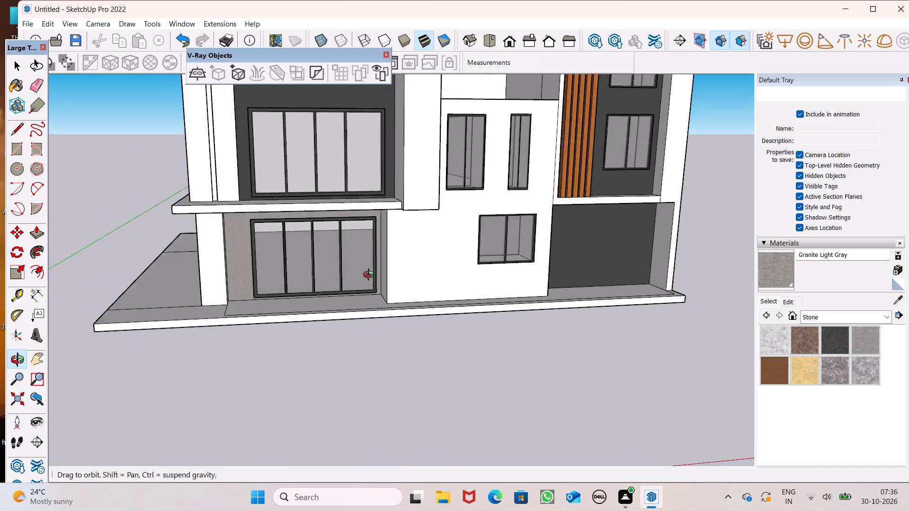
pyautogui.moveTo(371, 276); pyautogui.dragTo(242, 272, button='middle')
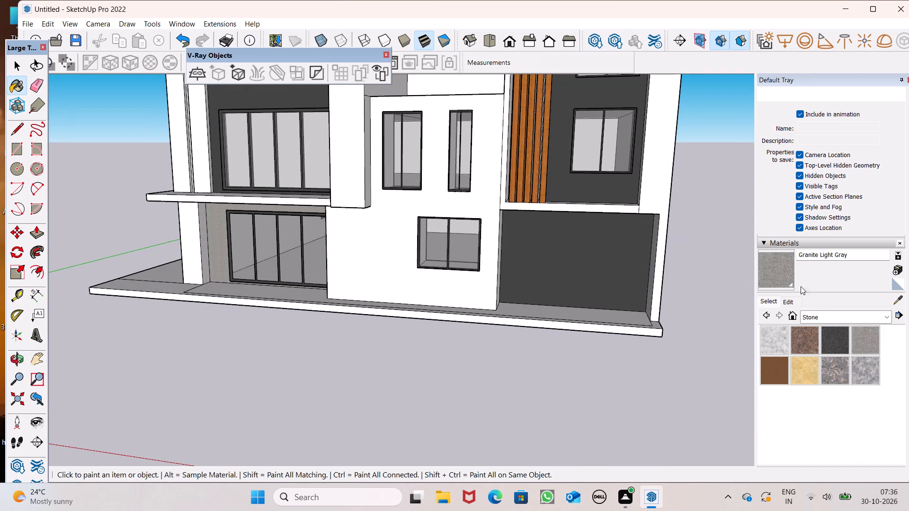
pyautogui.click(838, 322)
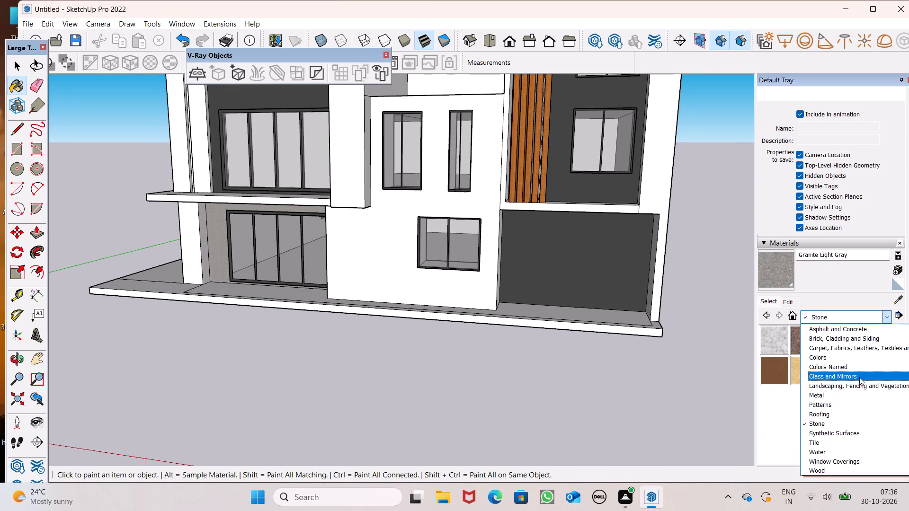
pyautogui.click(857, 370)
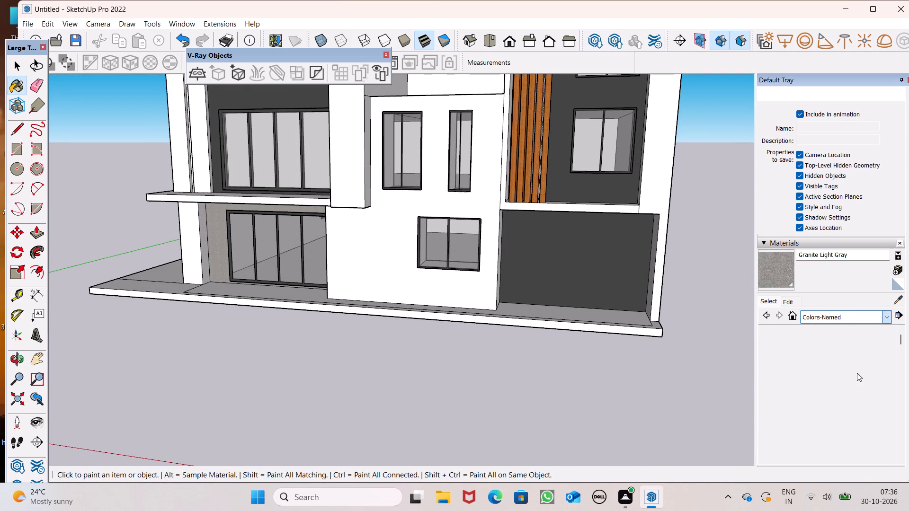
pyautogui.scroll(-3, 856, 398)
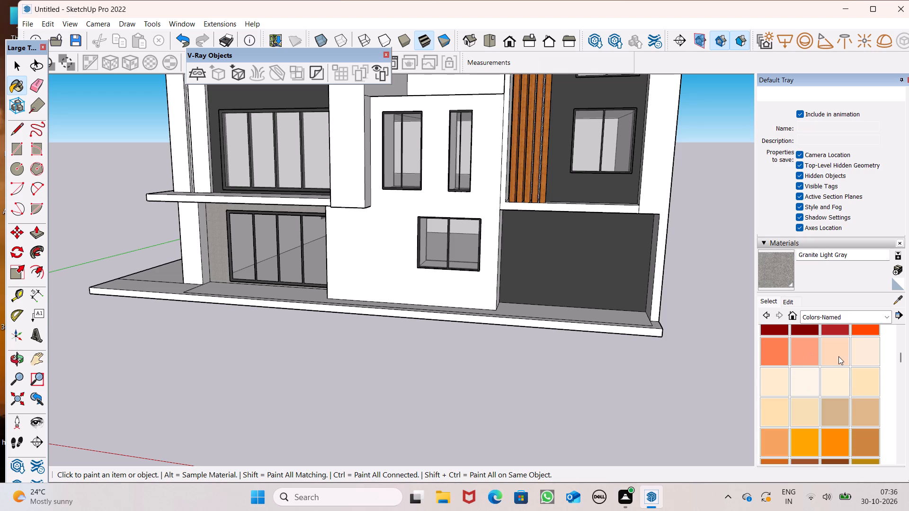
pyautogui.click(864, 351)
pyautogui.scroll(-2, 651, 311)
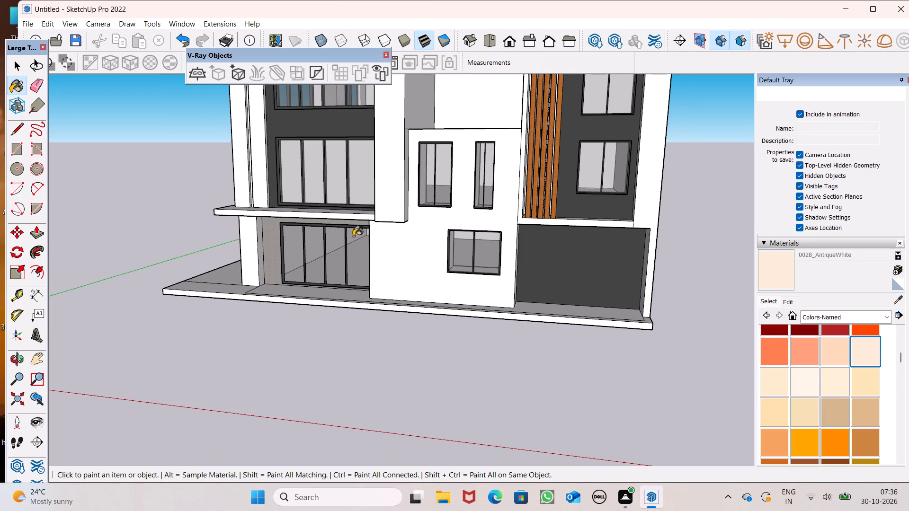
pyautogui.click(401, 240)
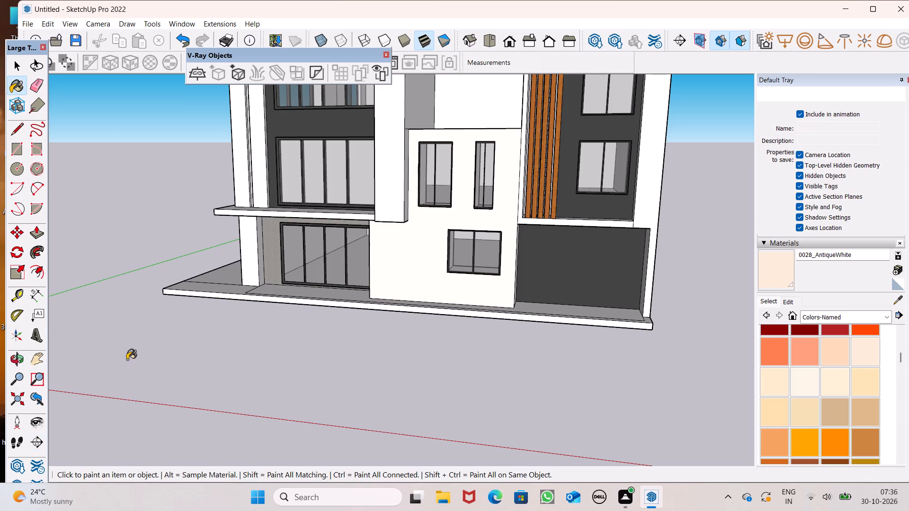
# Paint the front and outer side faces of the tall pier beside the central front wall with 0028_AntiqueWhite.
pyautogui.scroll(-3, 442, 269)
pyautogui.moveTo(417, 268); pyautogui.dragTo(452, 305, button='middle')
pyautogui.scroll(6, 446, 253)
pyautogui.middleClick(446, 253)
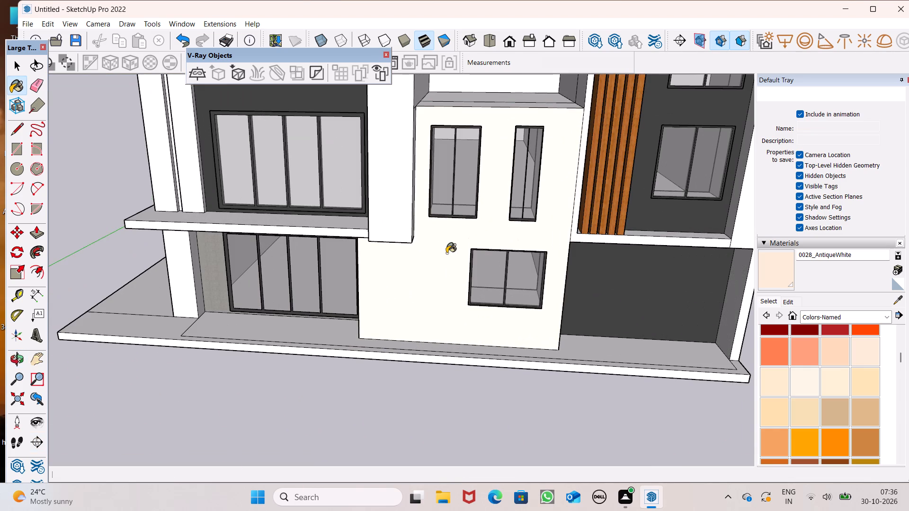
pyautogui.click(446, 253)
pyautogui.click(388, 230)
pyautogui.moveTo(401, 241); pyautogui.dragTo(266, 258, button='middle')
pyautogui.scroll(1, 266, 258)
pyautogui.scroll(2, 352, 238)
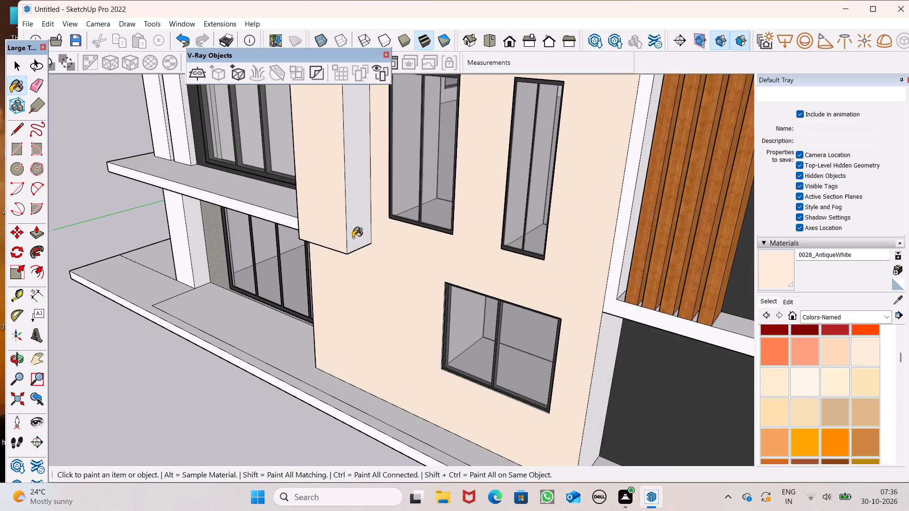
pyautogui.scroll(1, 353, 238)
pyautogui.click(356, 231)
pyautogui.scroll(-5, 372, 248)
pyautogui.moveTo(385, 267); pyautogui.dragTo(686, 263, button='middle')
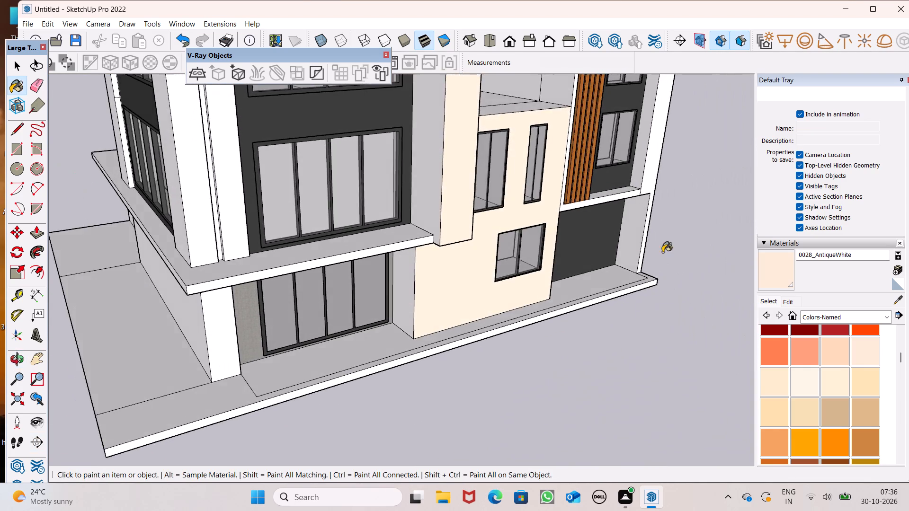
# Paint the pier's inner side face and the first-floor slab's front edge and top with 0028_AntiqueWhite.
pyautogui.scroll(5, 403, 265)
pyautogui.click(409, 225)
pyautogui.click(443, 192)
pyautogui.click(437, 201)
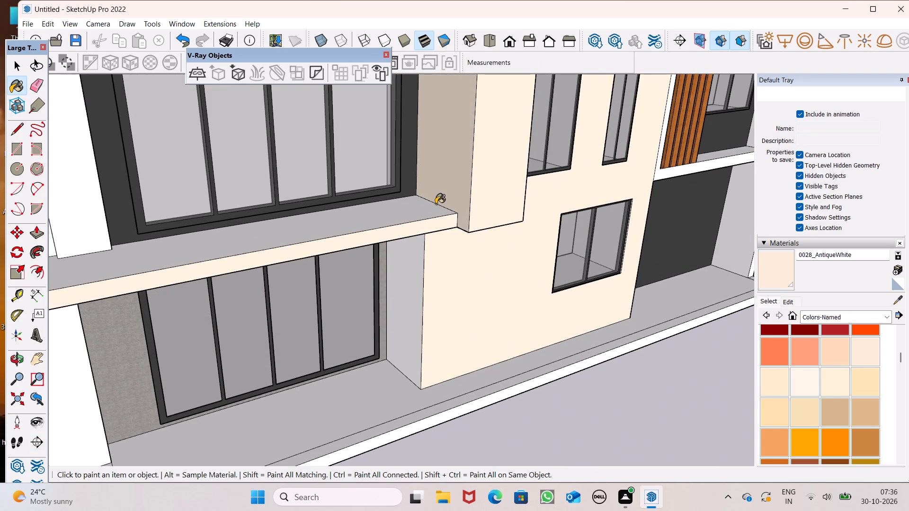
pyautogui.click(401, 208)
pyautogui.scroll(-6, 405, 203)
# Paint the central wall's side return, the slab's side edge and the ground-floor corner walls with 0028_AntiqueWhite.
pyautogui.moveTo(277, 245); pyautogui.dragTo(409, 184, button='middle')
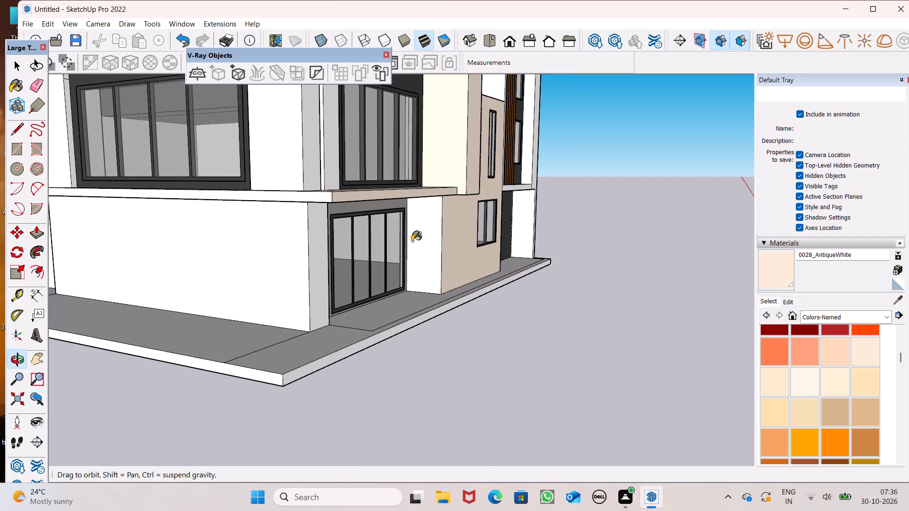
pyautogui.click(425, 229)
pyautogui.scroll(6, 275, 211)
pyautogui.click(284, 191)
pyautogui.click(295, 219)
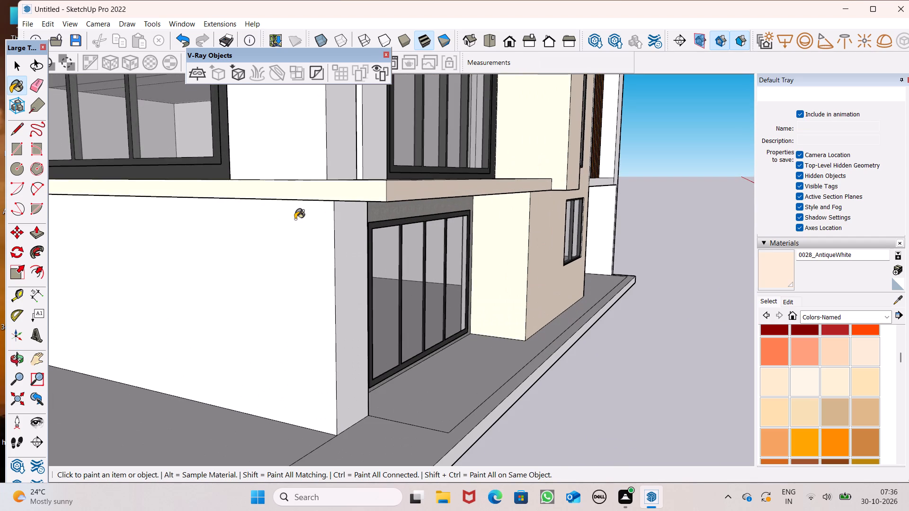
pyautogui.click(347, 239)
# Paint the tall corner pier above the slab and the front face of its adjacent narrow pilaster with 0028_AntiqueWhite.
pyautogui.scroll(-6, 333, 232)
pyautogui.moveTo(333, 234); pyautogui.dragTo(282, 307, button='middle')
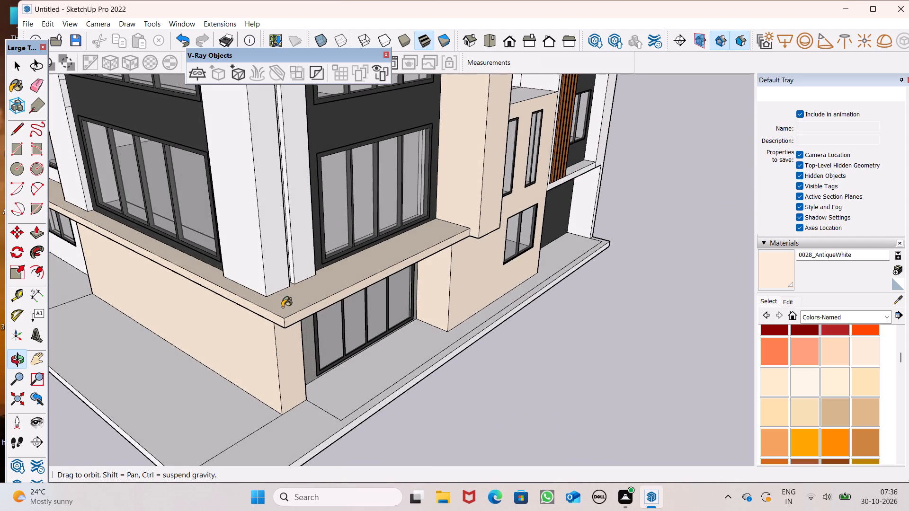
pyautogui.moveTo(282, 307); pyautogui.dragTo(283, 307, button='middle')
pyautogui.click(290, 259)
pyautogui.click(297, 254)
pyautogui.scroll(5, 244, 255)
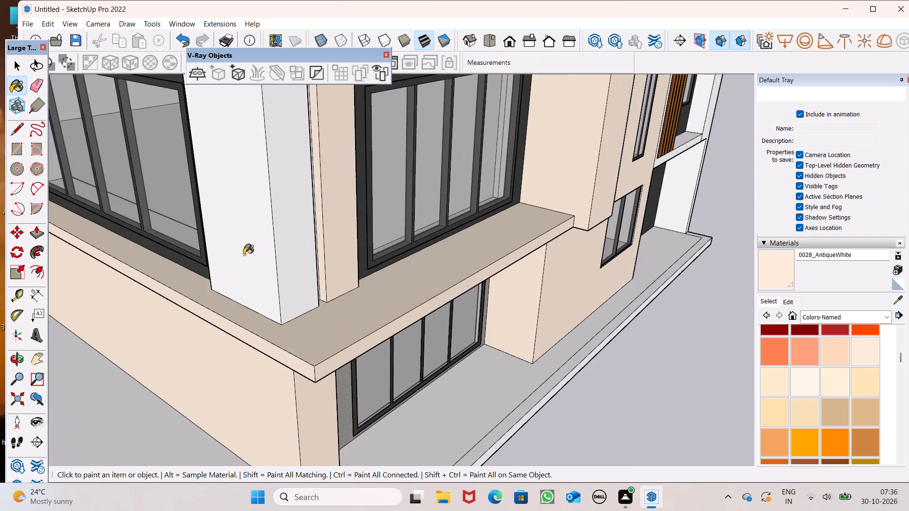
pyautogui.click(244, 254)
pyautogui.click(272, 250)
pyautogui.click(284, 249)
# Paint the narrow pilaster's side face next to the front four-pane windows with 0028_AntiqueWhite.
pyautogui.moveTo(302, 263); pyautogui.dragTo(164, 293, button='middle')
pyautogui.scroll(6, 241, 282)
pyautogui.scroll(-14, 321, 346)
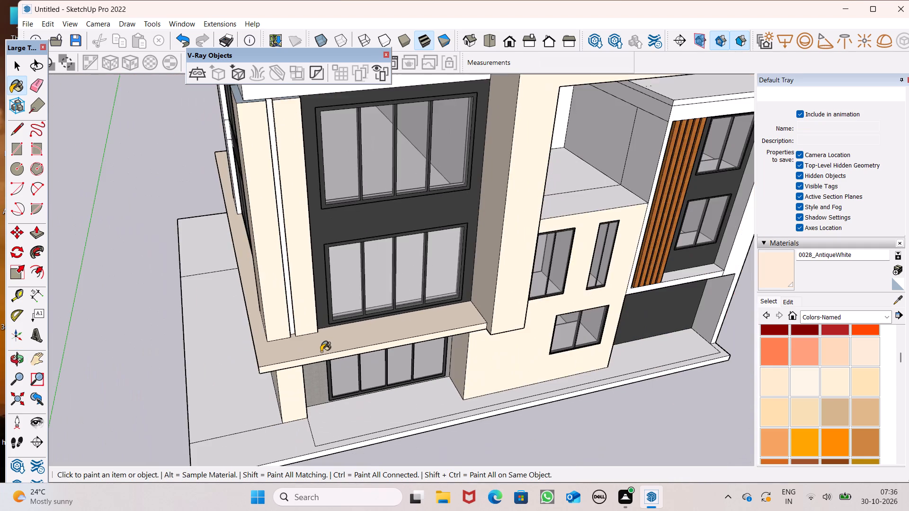
pyautogui.moveTo(321, 344); pyautogui.dragTo(125, 331, button='middle')
pyautogui.scroll(8, 248, 264)
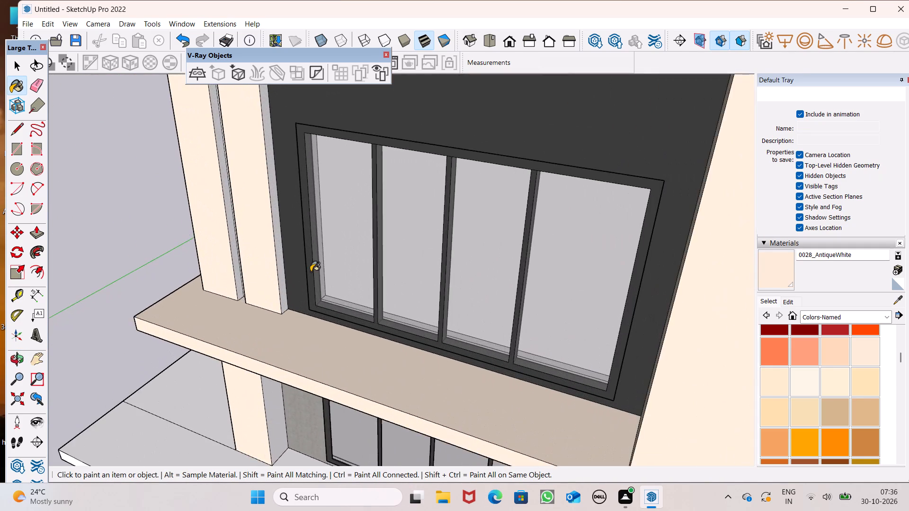
pyautogui.scroll(5, 311, 272)
pyautogui.click(270, 291)
# Paint the side facade's upper wall around the two stacked two-pane windows with 0028_AntiqueWhite.
pyautogui.scroll(-8, 236, 298)
pyautogui.moveTo(230, 304); pyautogui.dragTo(610, 325, button='middle')
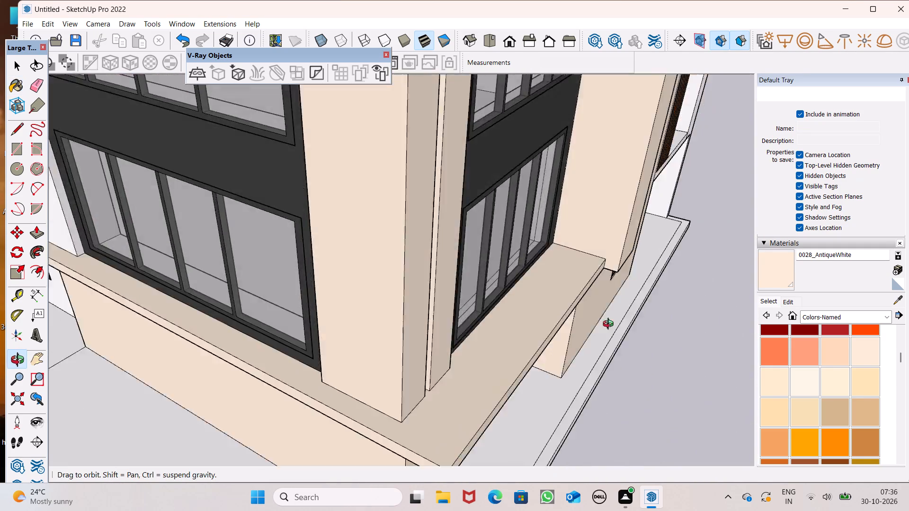
pyautogui.moveTo(610, 325); pyautogui.dragTo(684, 306, button='middle')
pyautogui.scroll(-14, 338, 306)
pyautogui.scroll(6, 168, 245)
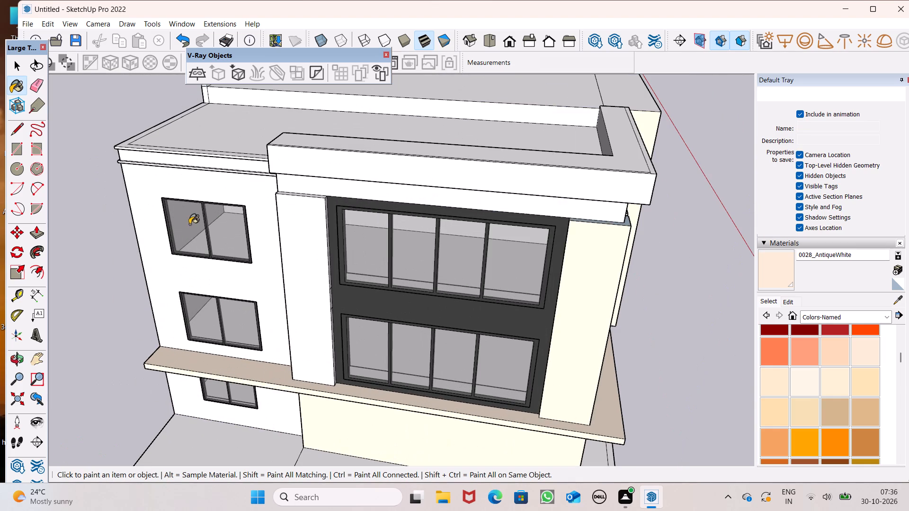
pyautogui.click(249, 182)
# Paint the windowless rear facade's upper panel near the corner, the strip beneath it and the full-width middle band with 0028_AntiqueWhite.
pyautogui.moveTo(281, 237); pyautogui.dragTo(347, 224, button='middle')
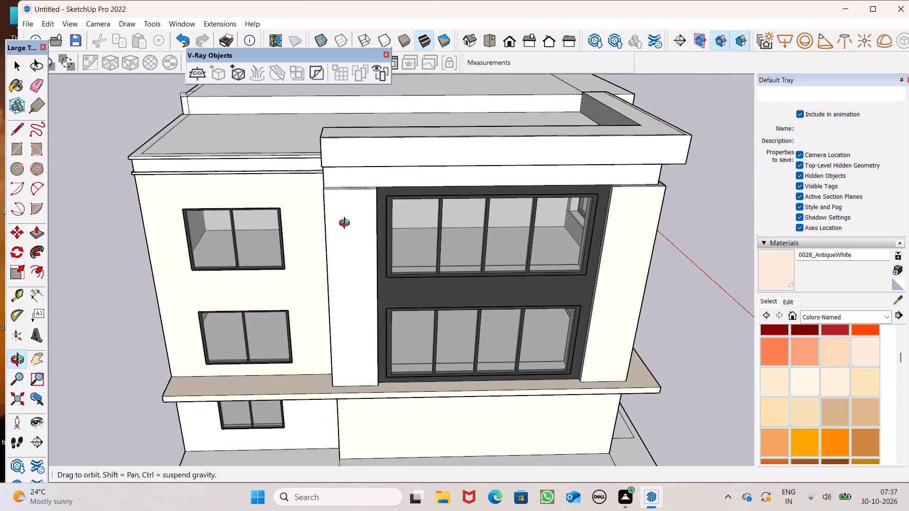
pyautogui.moveTo(347, 224); pyautogui.dragTo(371, 229, button='middle')
pyautogui.scroll(1, 371, 229)
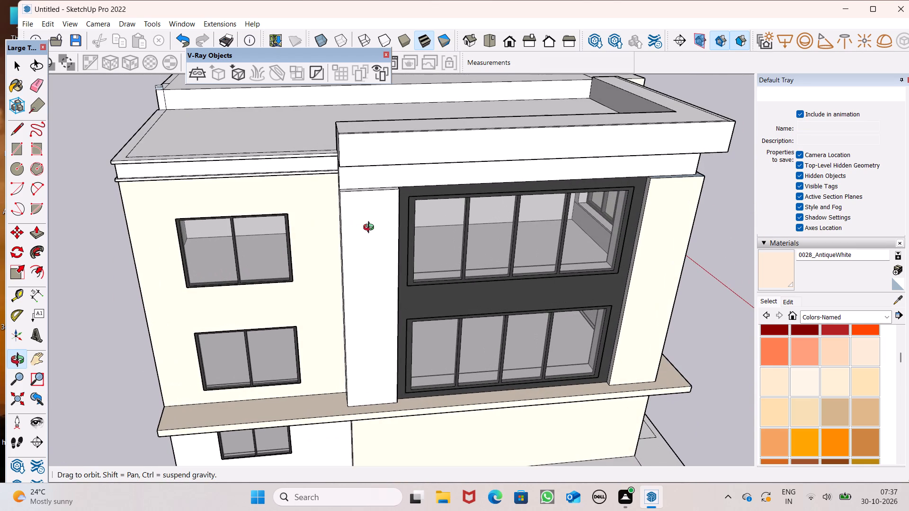
pyautogui.moveTo(371, 229); pyautogui.dragTo(582, 212, button='middle')
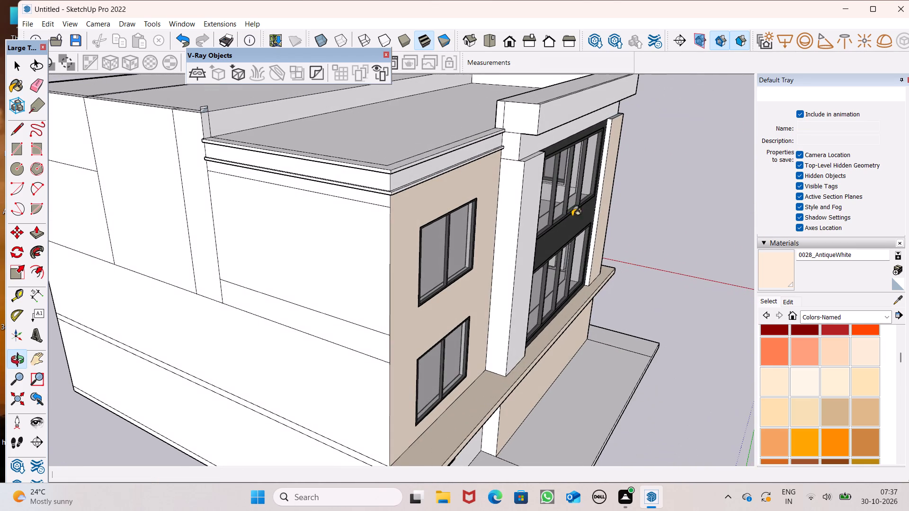
pyautogui.click(333, 237)
pyautogui.scroll(-7, 396, 215)
pyautogui.moveTo(318, 218); pyautogui.dragTo(474, 180, button='middle')
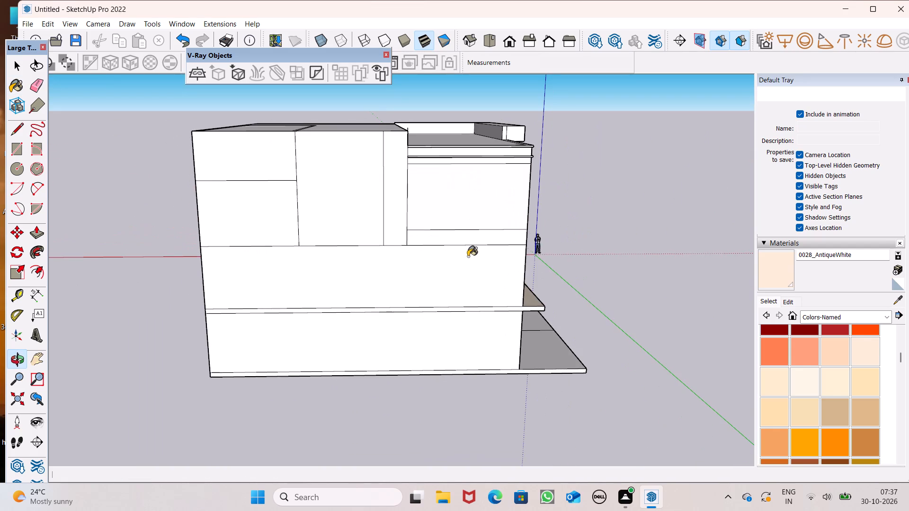
pyautogui.moveTo(465, 256); pyautogui.dragTo(453, 254)
pyautogui.click(432, 229)
pyautogui.click(433, 237)
pyautogui.click(445, 213)
pyautogui.moveTo(447, 247); pyautogui.dragTo(444, 252)
# Paint the windowless rear facade's remaining upper panels, slab strip and ground-floor wall with 0028_AntiqueWhite.
pyautogui.scroll(1, 446, 265)
pyautogui.moveTo(441, 265); pyautogui.dragTo(408, 273, button='middle')
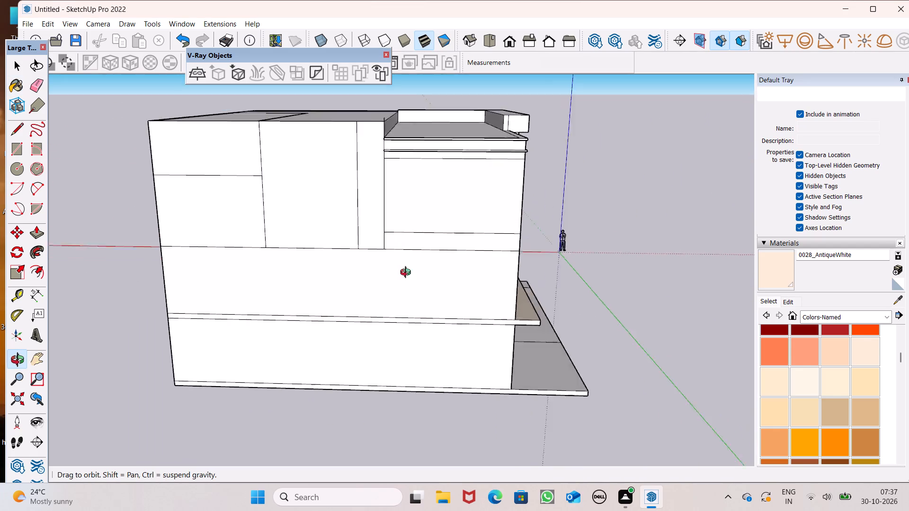
pyautogui.moveTo(408, 273); pyautogui.dragTo(237, 289, button='middle')
pyautogui.click(236, 235)
pyautogui.click(214, 216)
pyautogui.click(181, 200)
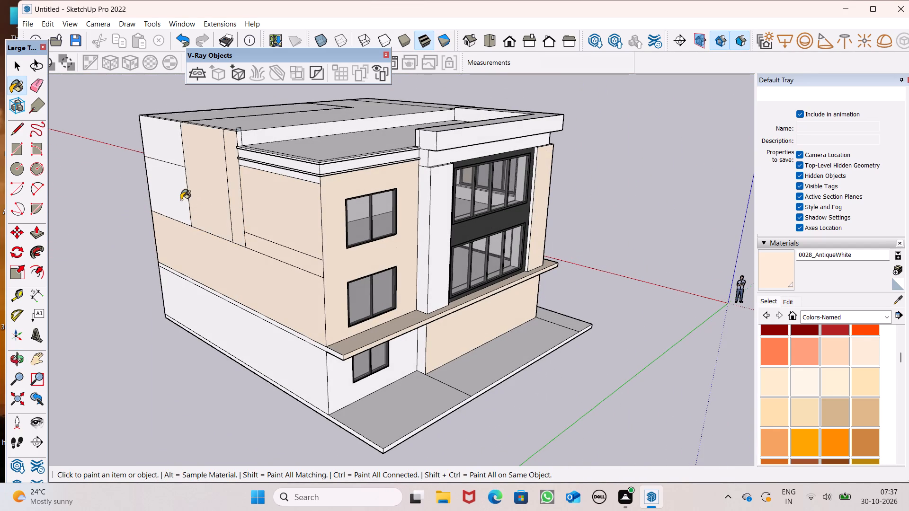
pyautogui.click(175, 157)
pyautogui.click(254, 313)
pyautogui.click(248, 324)
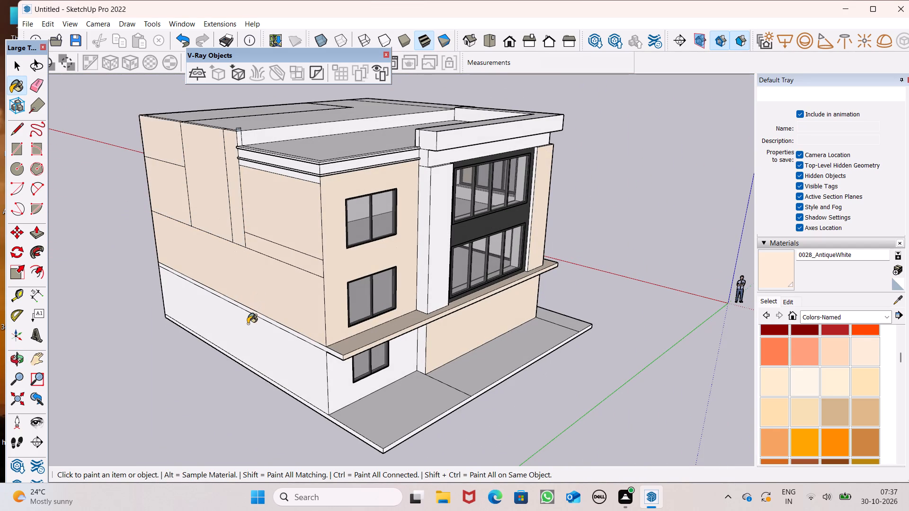
# Paint the side facade's ground-floor wall around the two-pane window and its narrow return with 0028_AntiqueWhite.
pyautogui.scroll(-4, 246, 300)
pyautogui.scroll(1, 283, 376)
pyautogui.moveTo(280, 374); pyautogui.dragTo(141, 303, button='middle')
pyautogui.scroll(1, 141, 303)
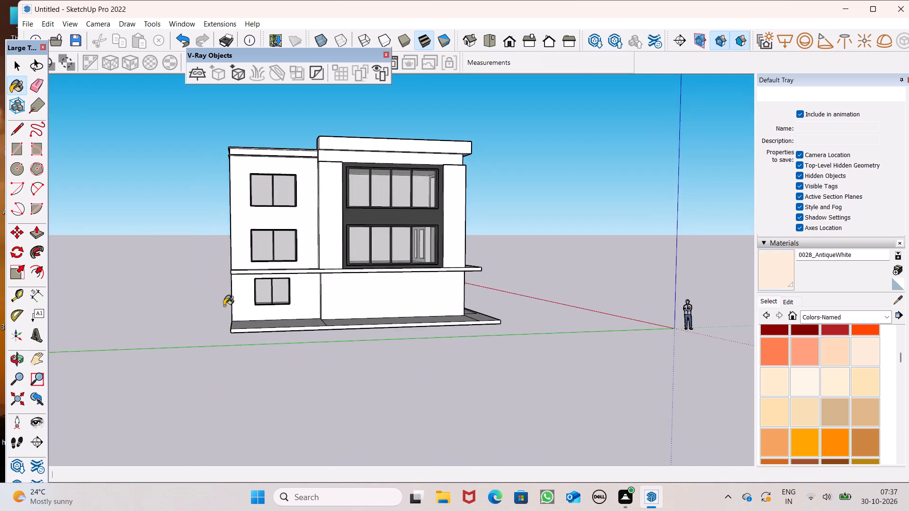
pyautogui.scroll(6, 248, 306)
pyautogui.click(251, 294)
pyautogui.moveTo(337, 300); pyautogui.dragTo(436, 356, button='middle')
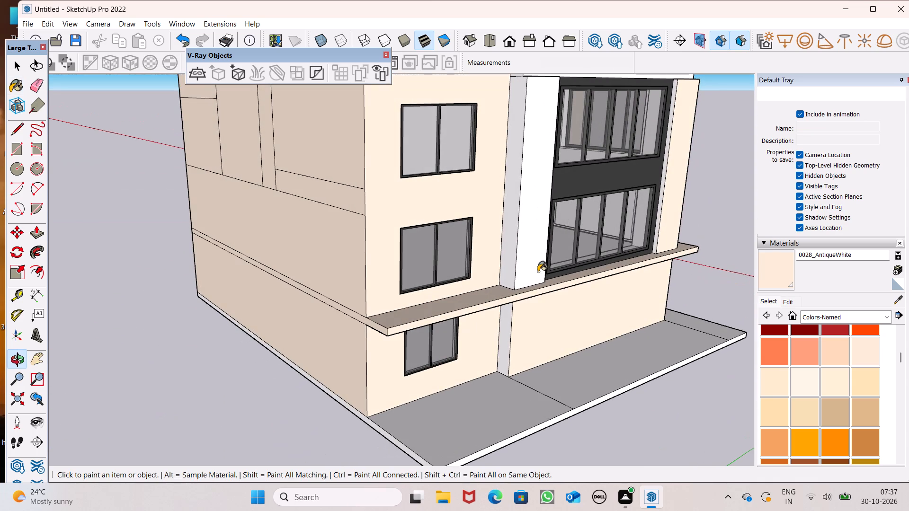
pyautogui.click(504, 321)
# Paint the wall bands between the roof ledges on both sides of the rear corner, plus the rear strip below them, with 0028_AntiqueWhite.
pyautogui.scroll(-5, 524, 344)
pyautogui.moveTo(547, 351); pyautogui.dragTo(541, 352, button='middle')
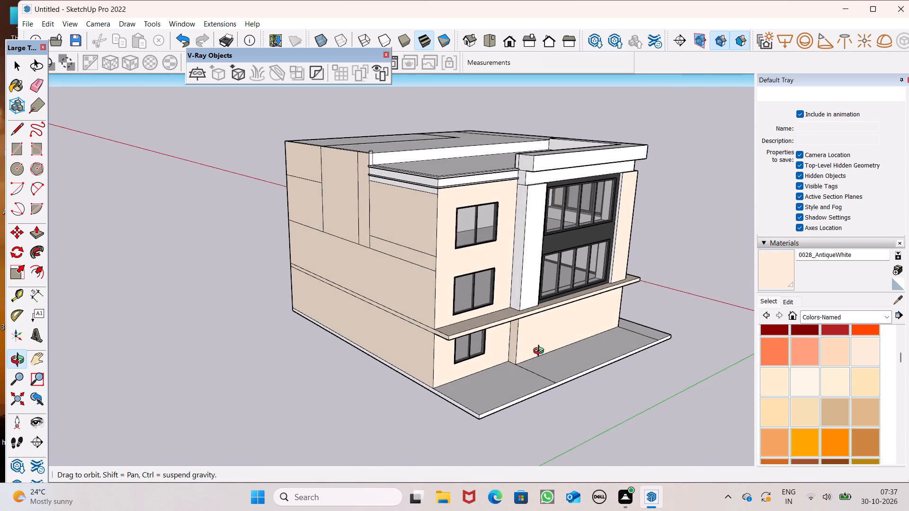
pyautogui.moveTo(541, 352); pyautogui.dragTo(606, 389, button='middle')
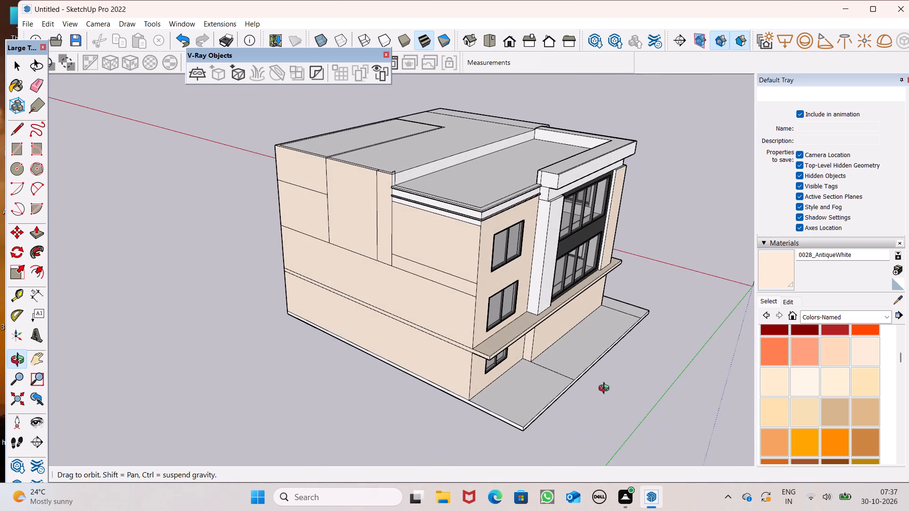
pyautogui.moveTo(606, 389); pyautogui.dragTo(507, 380, button='middle')
pyautogui.scroll(9, 461, 338)
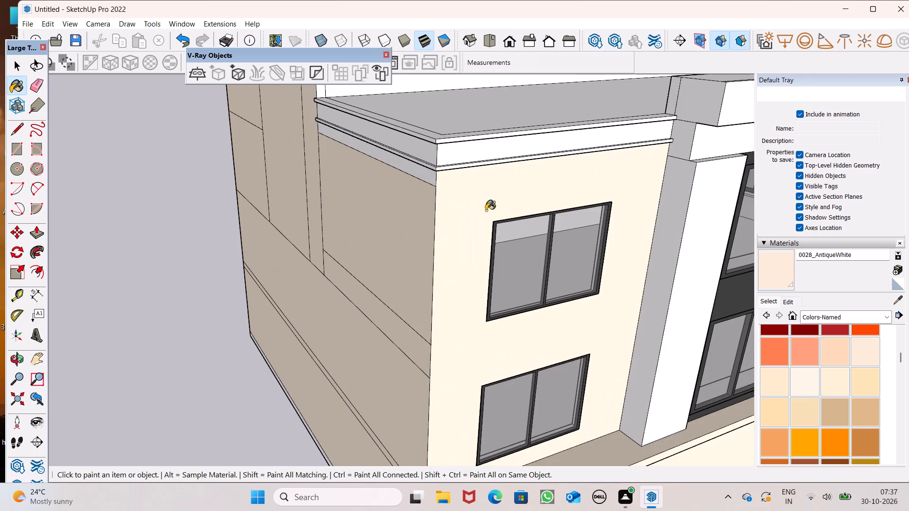
pyautogui.scroll(6, 456, 159)
pyautogui.moveTo(432, 142); pyautogui.dragTo(422, 147)
pyautogui.moveTo(387, 139); pyautogui.dragTo(392, 139)
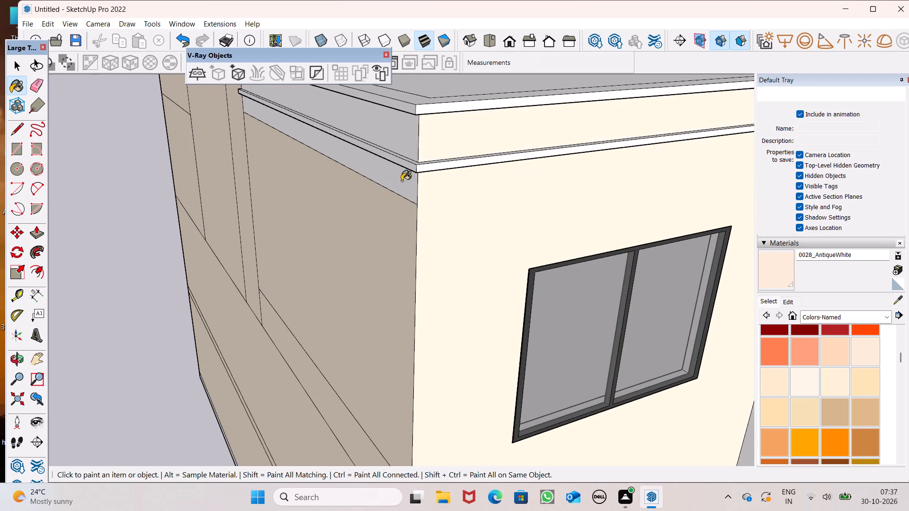
pyautogui.click(401, 181)
pyautogui.scroll(-4, 399, 182)
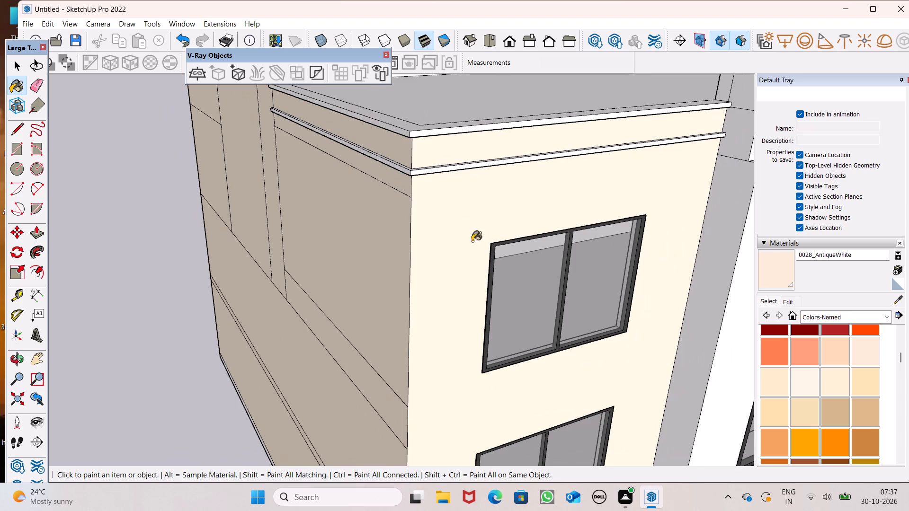
# Paint the main roof's front strip and top surface and the adjoining lower roof with 0028_AntiqueWhite.
pyautogui.scroll(-5, 457, 231)
pyautogui.scroll(-6, 370, 172)
pyautogui.moveTo(412, 209); pyautogui.dragTo(0, 222, button='middle')
pyautogui.moveTo(318, 225); pyautogui.dragTo(192, 200, button='middle')
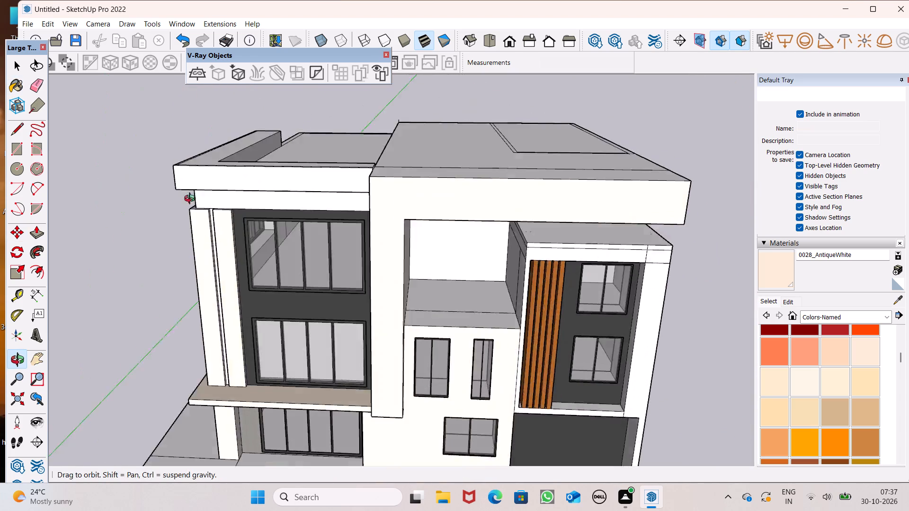
pyautogui.moveTo(192, 200); pyautogui.dragTo(143, 241, button='middle')
pyautogui.scroll(1, 155, 246)
pyautogui.moveTo(406, 209); pyautogui.dragTo(404, 203)
pyautogui.moveTo(397, 169); pyautogui.dragTo(398, 174)
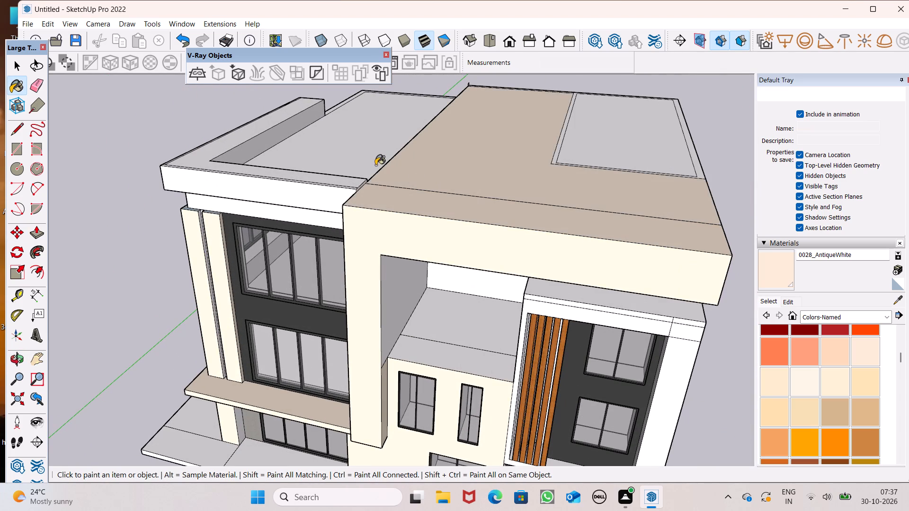
pyautogui.click(351, 155)
# Paint all panels of the windowless side facade's top band beneath the roof edge with 0028_AntiqueWhite.
pyautogui.moveTo(425, 192); pyautogui.dragTo(197, 73, button='middle')
pyautogui.scroll(1, 418, 179)
pyautogui.scroll(-6, 362, 212)
pyautogui.click(336, 138)
pyautogui.click(396, 134)
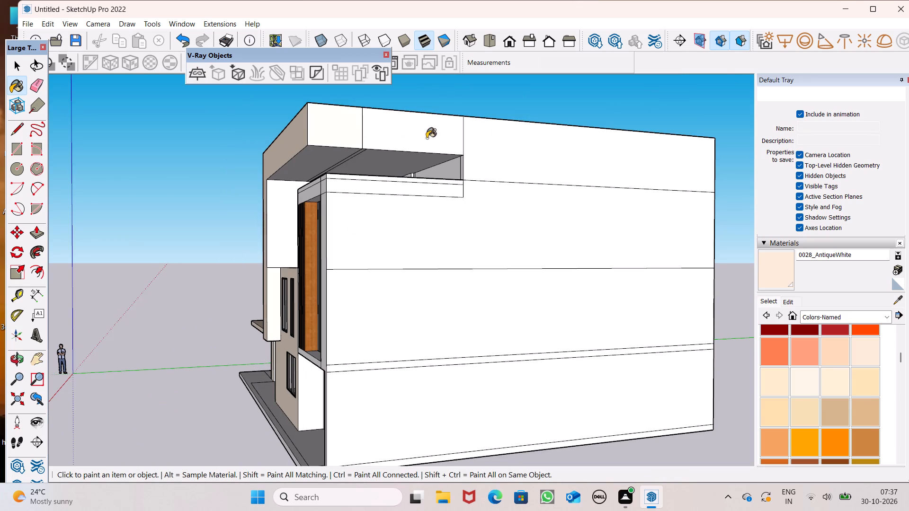
pyautogui.click(496, 138)
pyautogui.click(335, 137)
pyautogui.moveTo(403, 129); pyautogui.dragTo(406, 137)
# Paint the windowless side facade's two middle bands, ground-floor wall and thin slab strip with 0028_AntiqueWhite.
pyautogui.scroll(-4, 385, 191)
pyautogui.moveTo(392, 184); pyautogui.dragTo(392, 257, button='middle')
pyautogui.scroll(7, 444, 233)
pyautogui.click(461, 290)
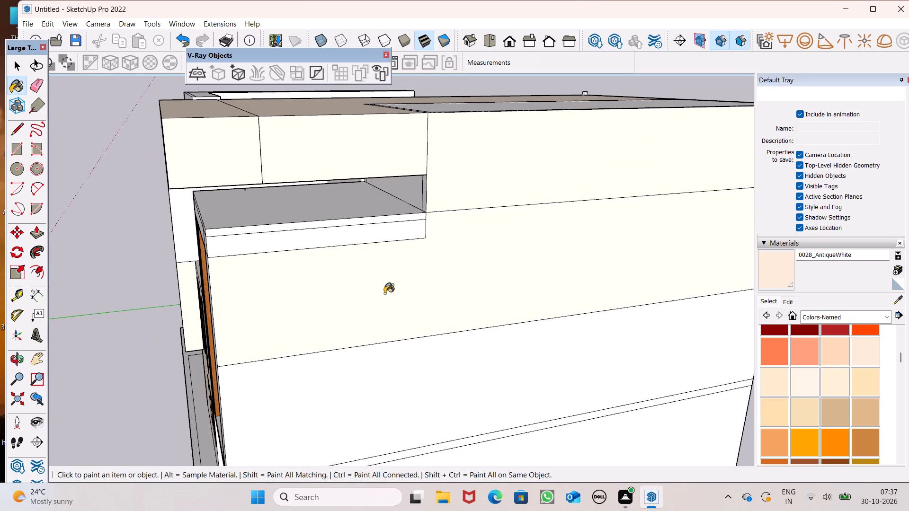
pyautogui.scroll(-5, 376, 262)
pyautogui.click(371, 330)
pyautogui.scroll(-6, 330, 275)
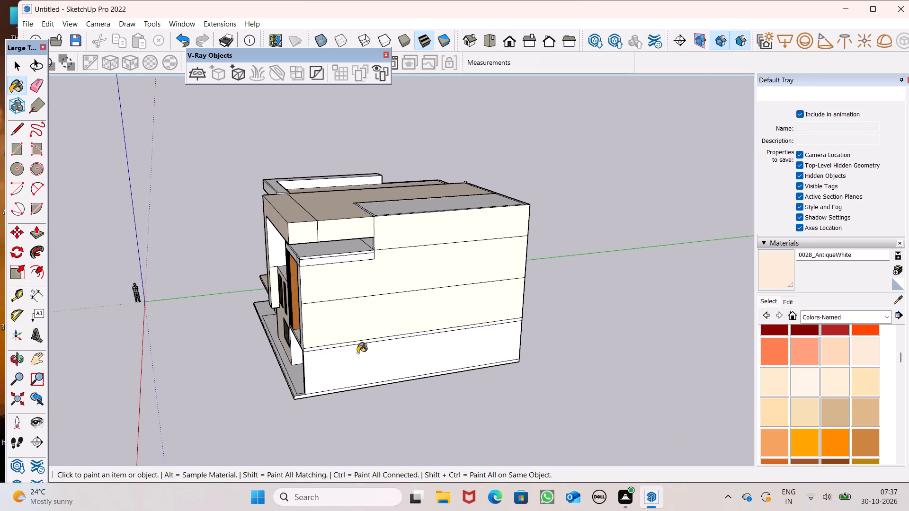
pyautogui.scroll(7, 356, 366)
pyautogui.click(345, 351)
pyautogui.scroll(6, 320, 317)
pyautogui.click(322, 321)
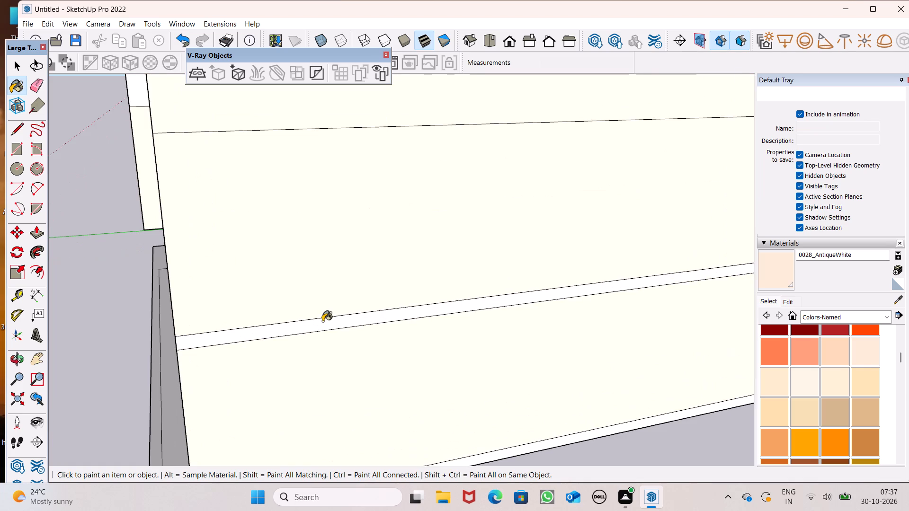
# Paint the flat roof of the projecting volume above the wooden slats with 0028_AntiqueWhite.
pyautogui.scroll(-6, 322, 291)
pyautogui.moveTo(330, 288); pyautogui.dragTo(488, 300, button='middle')
pyautogui.scroll(-6, 457, 258)
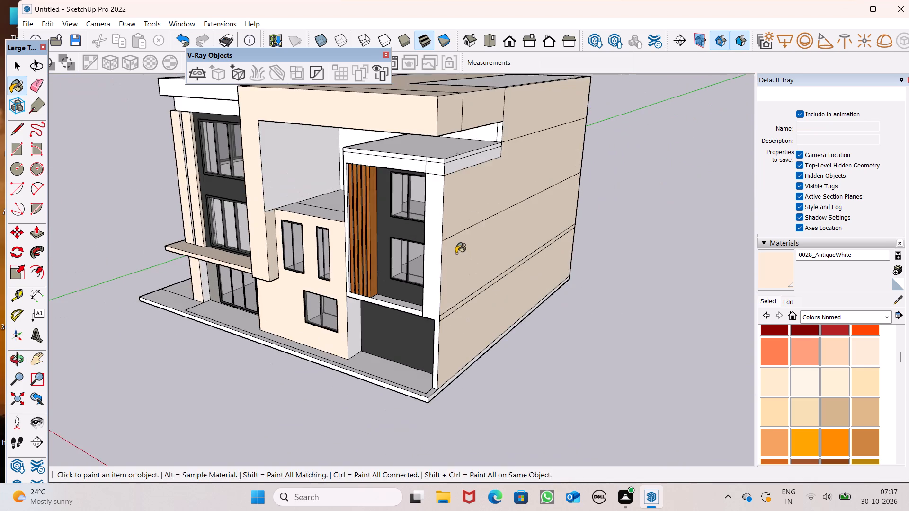
pyautogui.moveTo(460, 240); pyautogui.dragTo(459, 270, button='middle')
pyautogui.scroll(1, 460, 240)
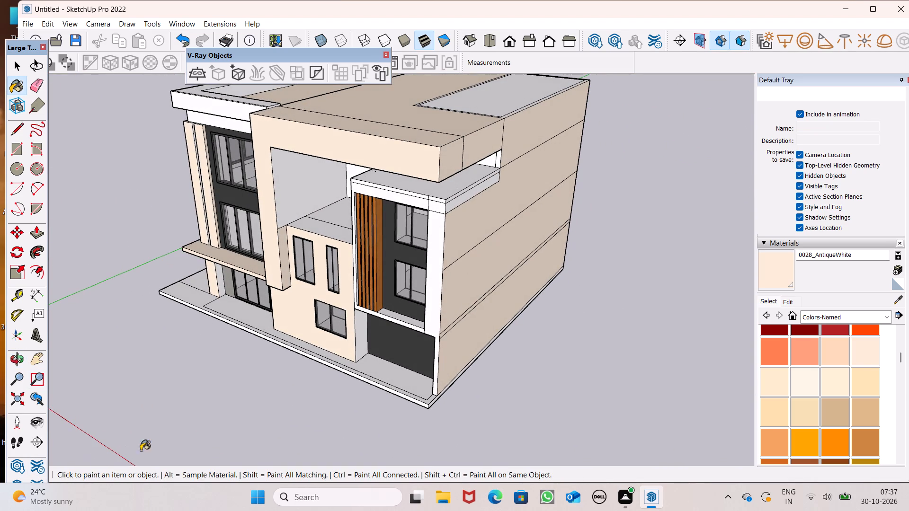
pyautogui.scroll(2, 468, 280)
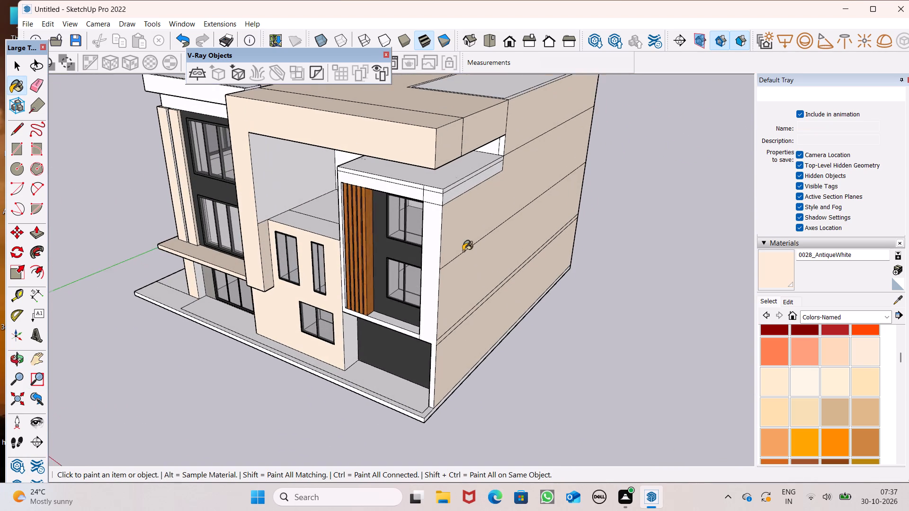
pyautogui.scroll(2, 463, 251)
pyautogui.click(440, 155)
# Paint the projecting volume's front fascia strips, corner pillar and side fascia strips with 0028_AntiqueWhite.
pyautogui.scroll(3, 395, 166)
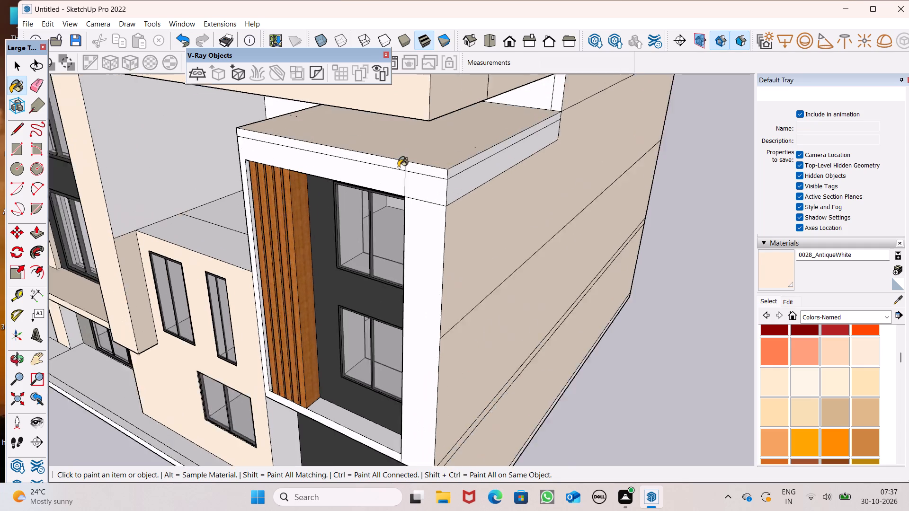
pyautogui.scroll(12, 398, 167)
pyautogui.moveTo(428, 146); pyautogui.dragTo(421, 150)
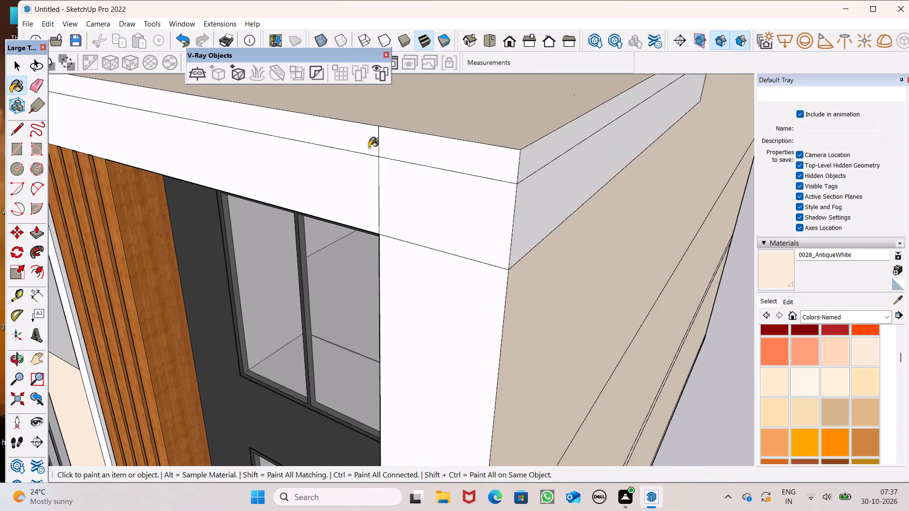
pyautogui.click(363, 145)
pyautogui.moveTo(365, 172); pyautogui.dragTo(372, 176)
pyautogui.click(419, 187)
pyautogui.moveTo(453, 265); pyautogui.dragTo(457, 271)
pyautogui.moveTo(517, 233); pyautogui.dragTo(518, 224)
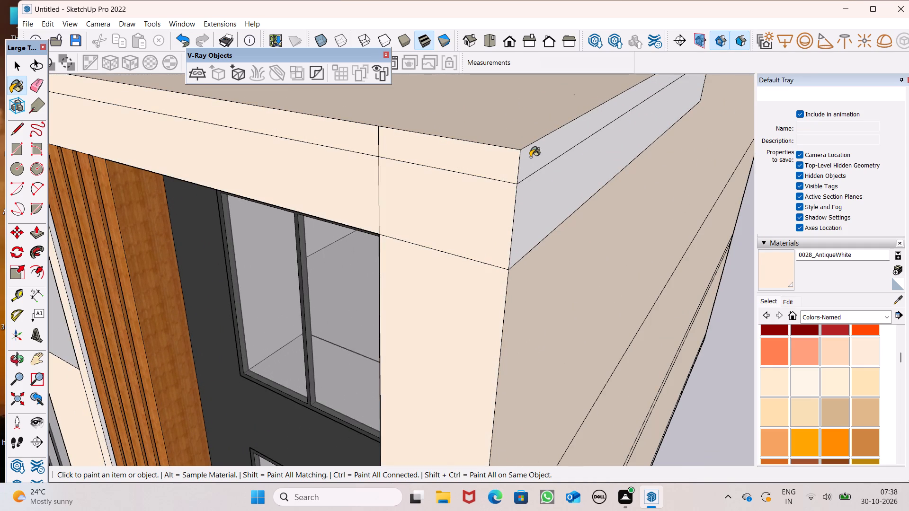
pyautogui.click(530, 157)
# Paint the narrow inner reveal of the recess frame beside the wooden slats with 0028_AntiqueWhite.
pyautogui.scroll(-5, 464, 178)
pyautogui.moveTo(386, 201); pyautogui.dragTo(537, 179, button='middle')
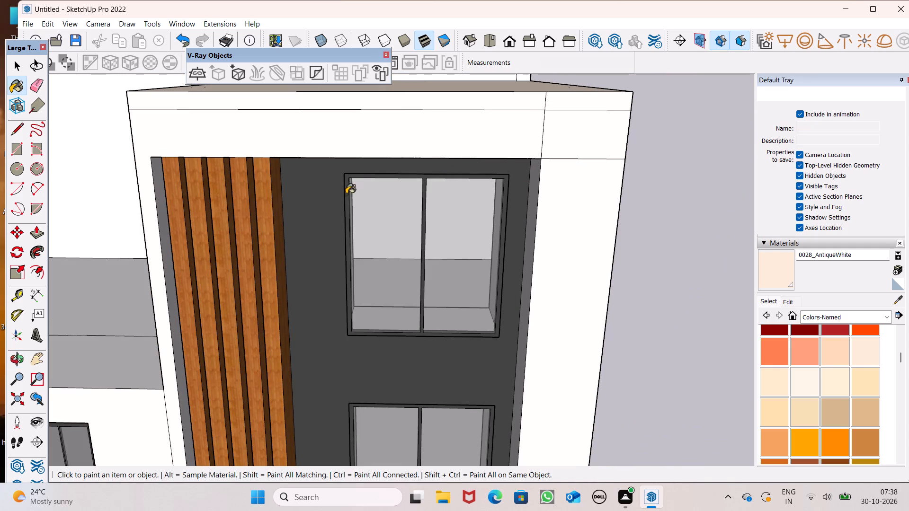
pyautogui.moveTo(260, 210); pyautogui.dragTo(148, 190, button='middle')
pyautogui.scroll(6, 142, 188)
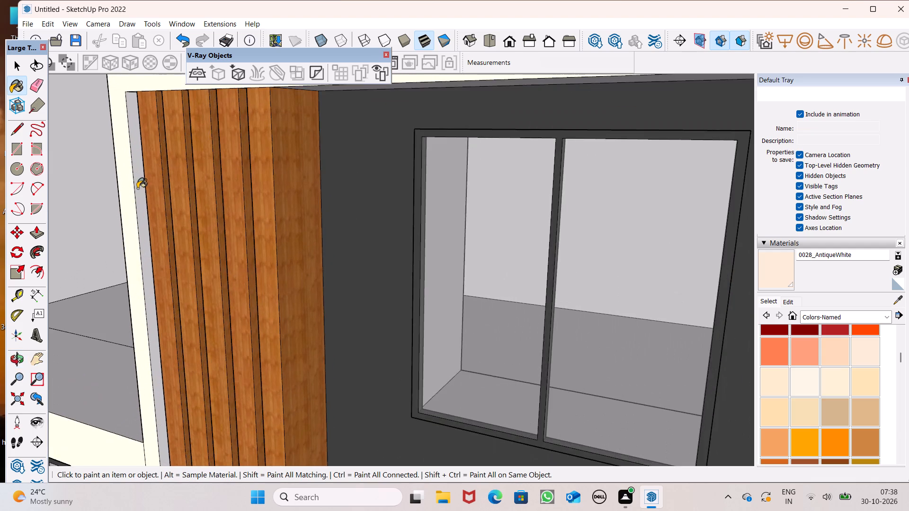
pyautogui.scroll(5, 130, 185)
pyautogui.click(145, 171)
# Paint the fascia strips and wall panels on the projecting volume's side facing the terrace with 0028_AntiqueWhite.
pyautogui.scroll(-6, 151, 185)
pyautogui.moveTo(148, 219); pyautogui.dragTo(272, 222, button='middle')
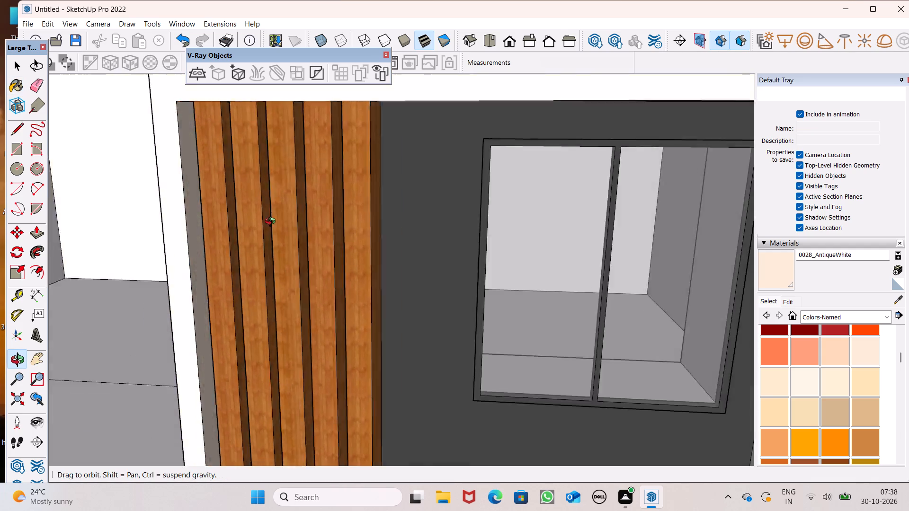
pyautogui.moveTo(272, 222); pyautogui.dragTo(382, 220, button='middle')
pyautogui.scroll(-11, 244, 211)
pyautogui.moveTo(253, 225); pyautogui.dragTo(318, 219, button='middle')
pyautogui.scroll(6, 285, 151)
pyautogui.click(285, 151)
pyautogui.moveTo(286, 167); pyautogui.dragTo(287, 169)
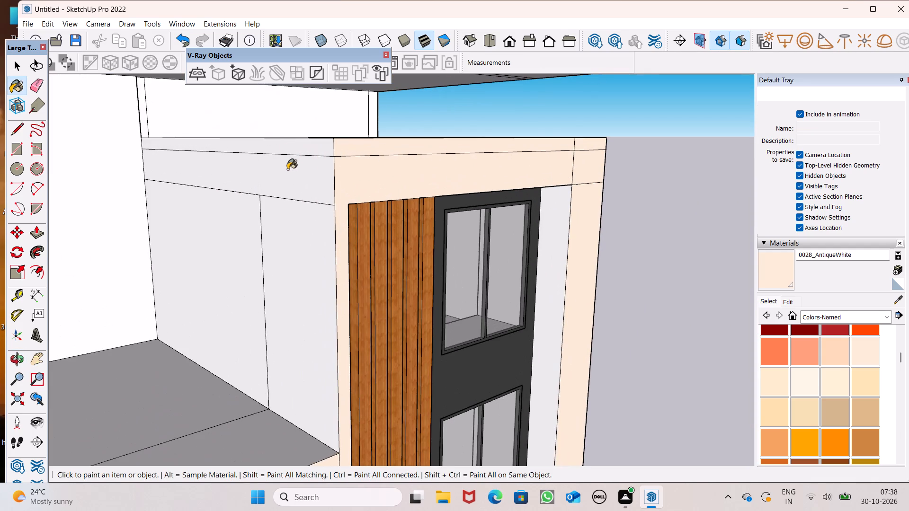
pyautogui.moveTo(287, 169); pyautogui.dragTo(288, 172)
pyautogui.moveTo(274, 203); pyautogui.dragTo(273, 209)
pyautogui.moveTo(256, 207); pyautogui.dragTo(230, 207)
# Paint the recess's inner side wall next to the corner pillar with 0028_AntiqueWhite.
pyautogui.moveTo(554, 250); pyautogui.dragTo(539, 240)
pyautogui.scroll(5, 508, 255)
pyautogui.moveTo(580, 248); pyautogui.dragTo(569, 238)
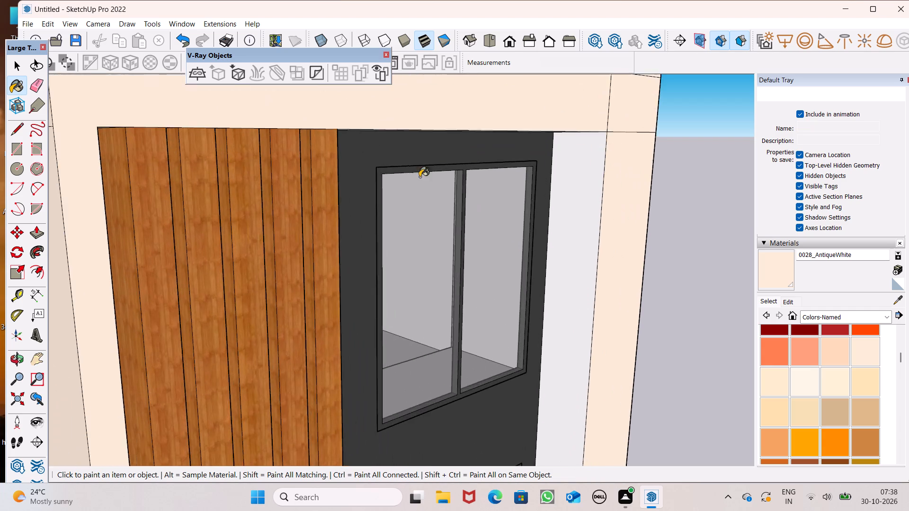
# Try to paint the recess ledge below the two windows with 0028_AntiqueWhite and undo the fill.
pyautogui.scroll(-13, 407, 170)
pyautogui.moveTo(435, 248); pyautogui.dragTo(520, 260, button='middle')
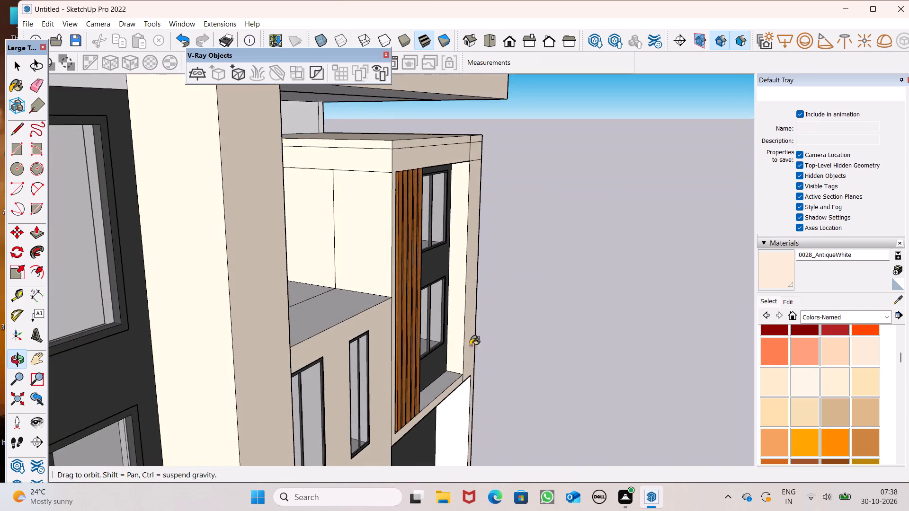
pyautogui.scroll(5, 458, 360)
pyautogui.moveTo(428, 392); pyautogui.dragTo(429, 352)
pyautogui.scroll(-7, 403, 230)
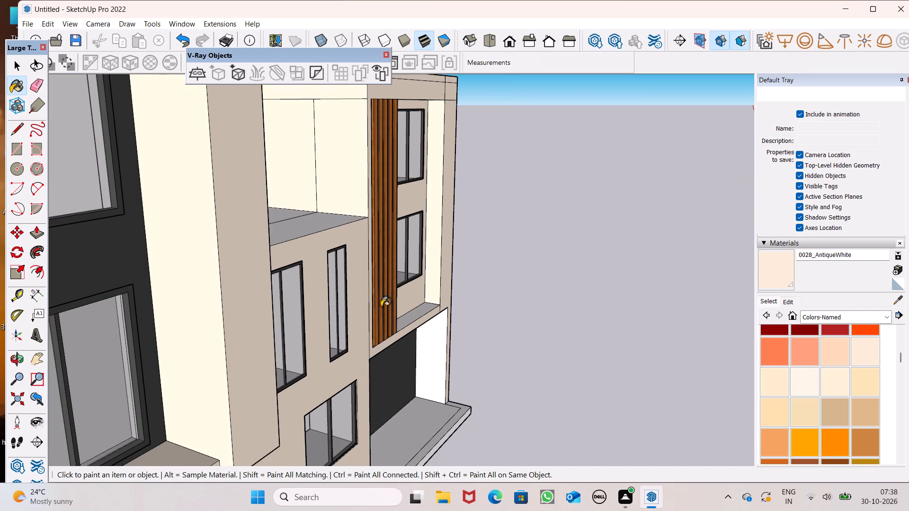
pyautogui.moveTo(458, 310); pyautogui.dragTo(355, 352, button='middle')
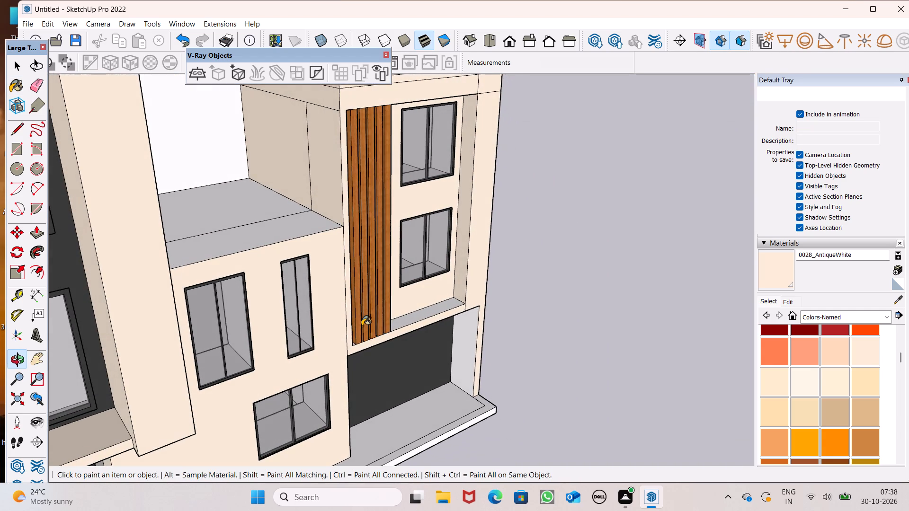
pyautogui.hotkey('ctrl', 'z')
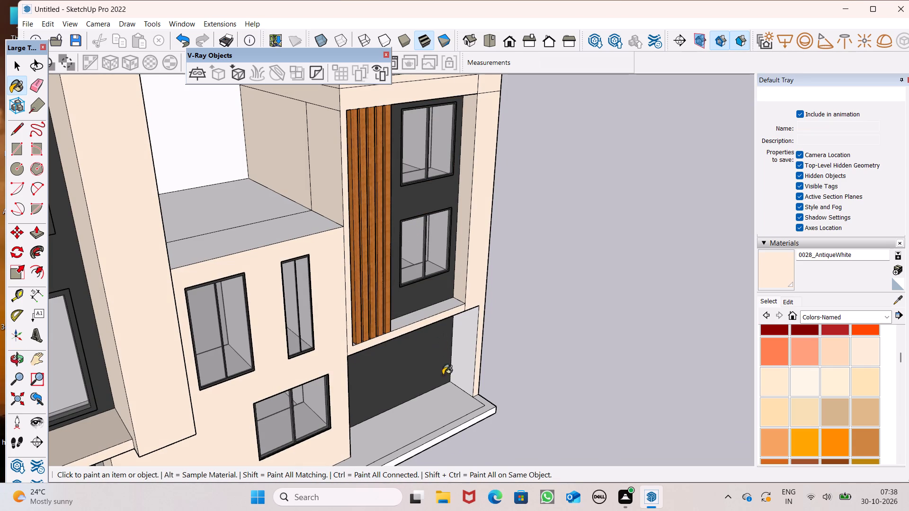
# Paint the ground-floor recess's side return and the ledge below the upper windows with 0028_AntiqueWhite.
pyautogui.scroll(5, 443, 375)
pyautogui.click(468, 359)
pyautogui.moveTo(480, 363); pyautogui.dragTo(456, 407, button='middle')
pyautogui.scroll(4, 416, 308)
pyautogui.click(355, 283)
pyautogui.click(285, 278)
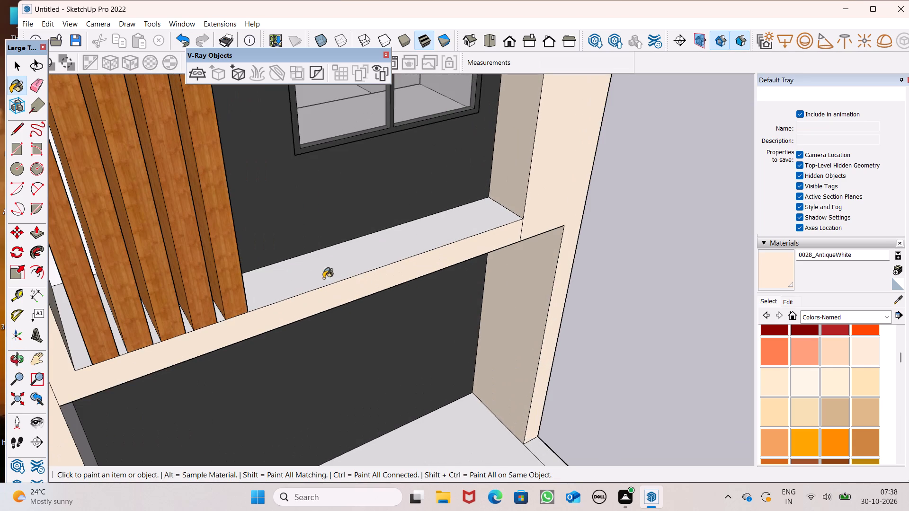
# Paint the small ledge pieces in the gaps between the wooden slats with 0028_AntiqueWhite.
pyautogui.scroll(-3, 370, 278)
pyautogui.scroll(6, 172, 323)
pyautogui.click(150, 326)
pyautogui.scroll(-2, 153, 334)
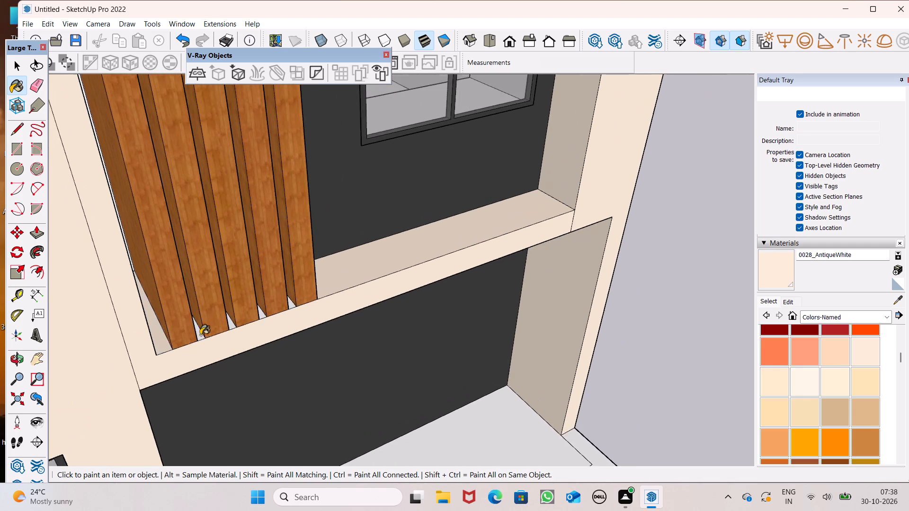
pyautogui.scroll(-1, 200, 335)
pyautogui.moveTo(208, 333); pyautogui.dragTo(118, 362, button='middle')
pyautogui.scroll(8, 118, 362)
pyautogui.click(236, 271)
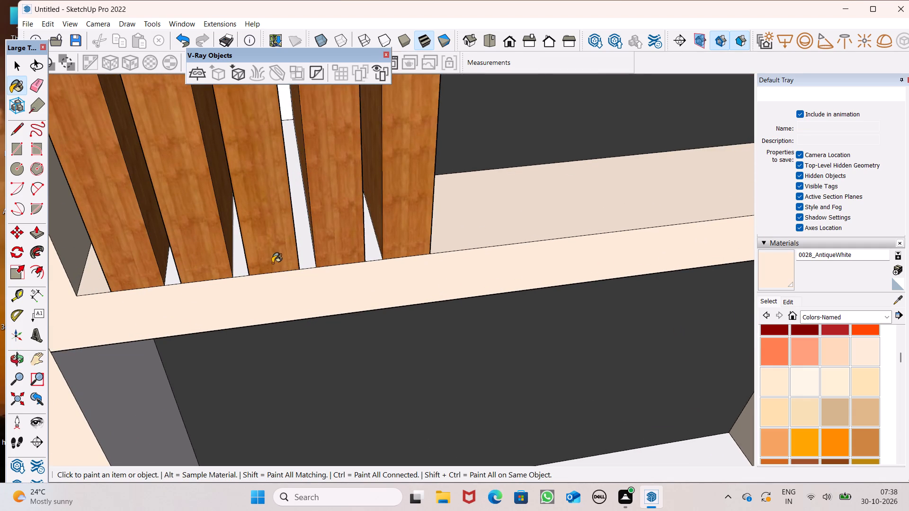
pyautogui.click(302, 248)
pyautogui.scroll(4, 374, 244)
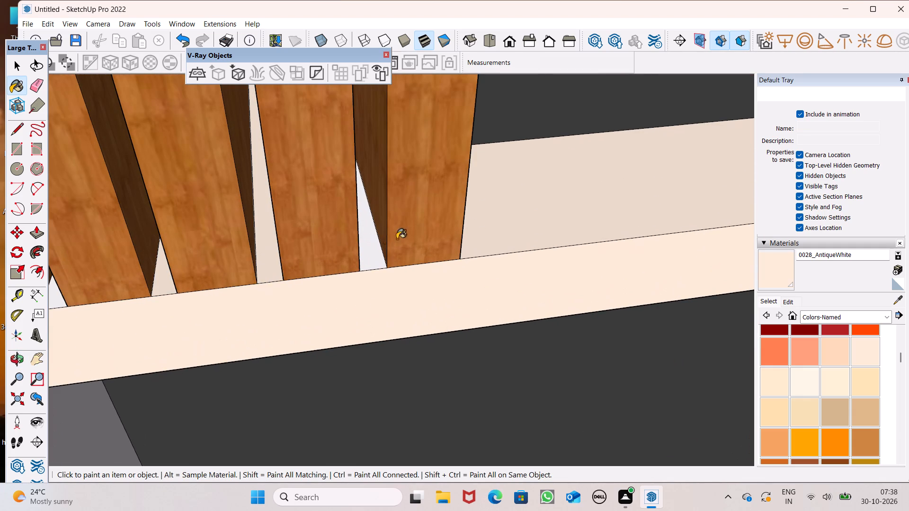
pyautogui.click(372, 239)
pyautogui.scroll(6, 175, 277)
pyautogui.scroll(-8, 296, 239)
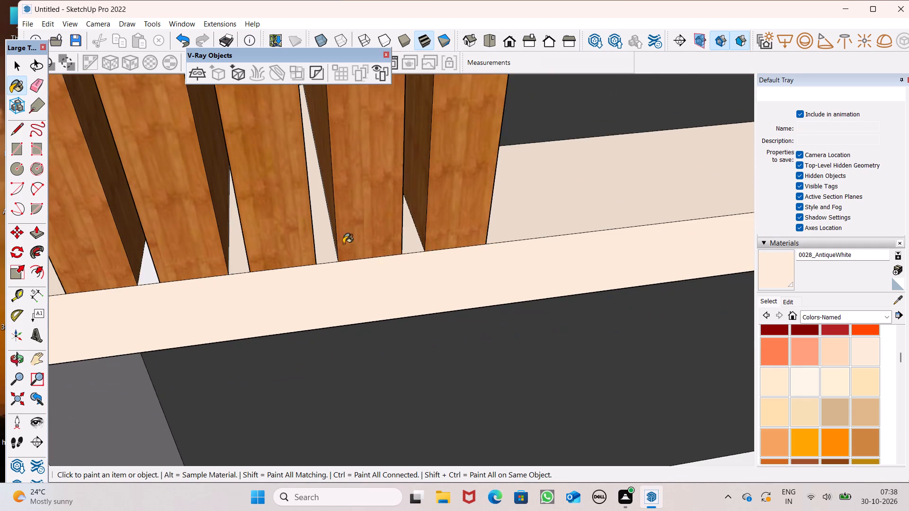
pyautogui.scroll(6, 150, 270)
pyautogui.middleClick(150, 270)
pyautogui.click(137, 264)
pyautogui.scroll(-13, 219, 274)
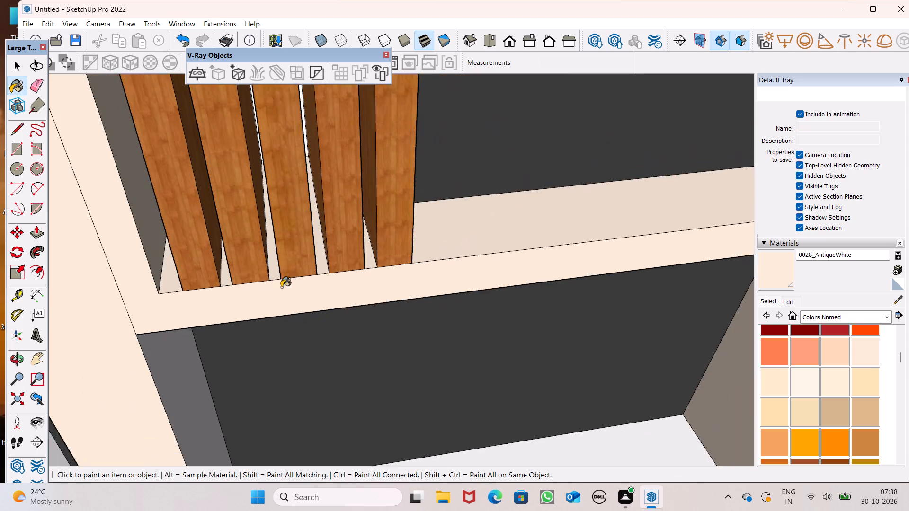
# Paint the white wall strips visible beside and behind the wooden slats with 0028_AntiqueWhite.
pyautogui.moveTo(283, 281); pyautogui.dragTo(319, 170, button='middle')
pyautogui.scroll(1, 281, 238)
pyautogui.scroll(7, 155, 144)
pyautogui.middleClick(159, 143)
pyautogui.moveTo(168, 130); pyautogui.dragTo(169, 132)
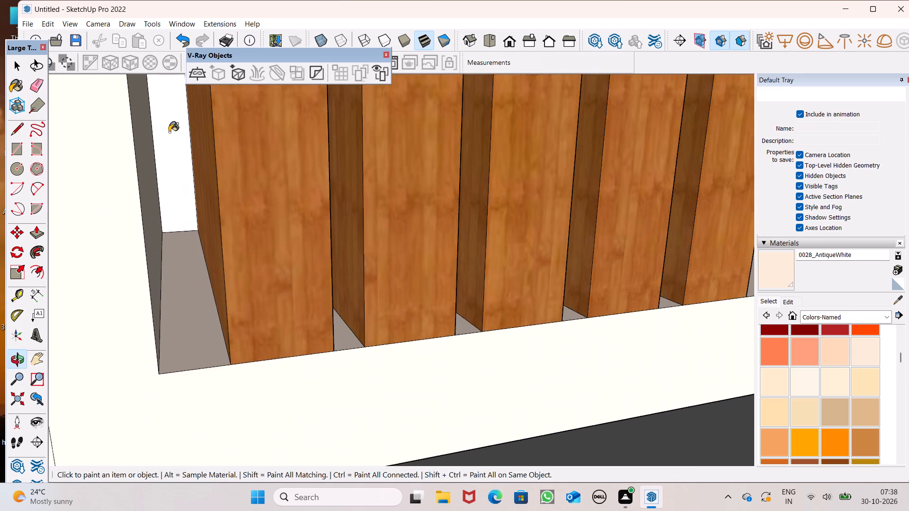
pyautogui.moveTo(169, 132); pyautogui.dragTo(171, 134)
pyautogui.scroll(-7, 173, 148)
pyautogui.moveTo(226, 191); pyautogui.dragTo(254, 190, button='middle')
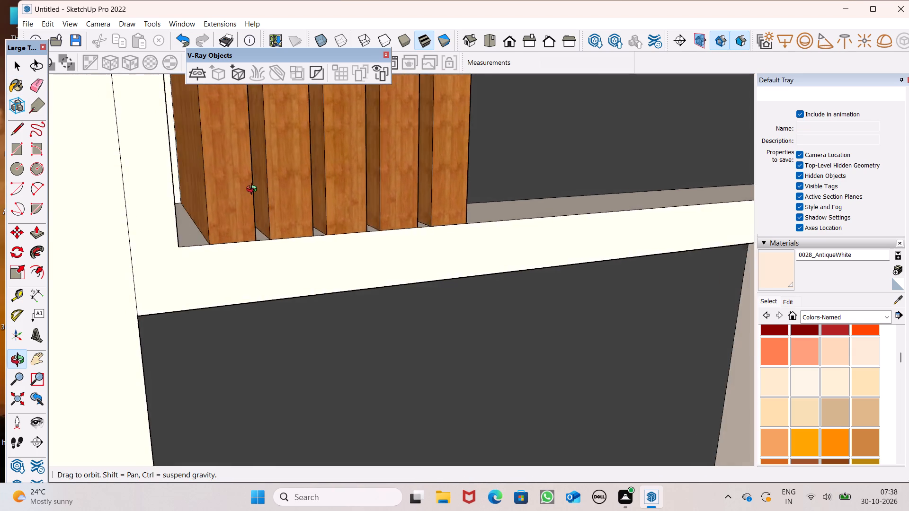
pyautogui.moveTo(254, 190); pyautogui.dragTo(219, 197, button='middle')
pyautogui.scroll(6, 161, 153)
pyautogui.click(183, 144)
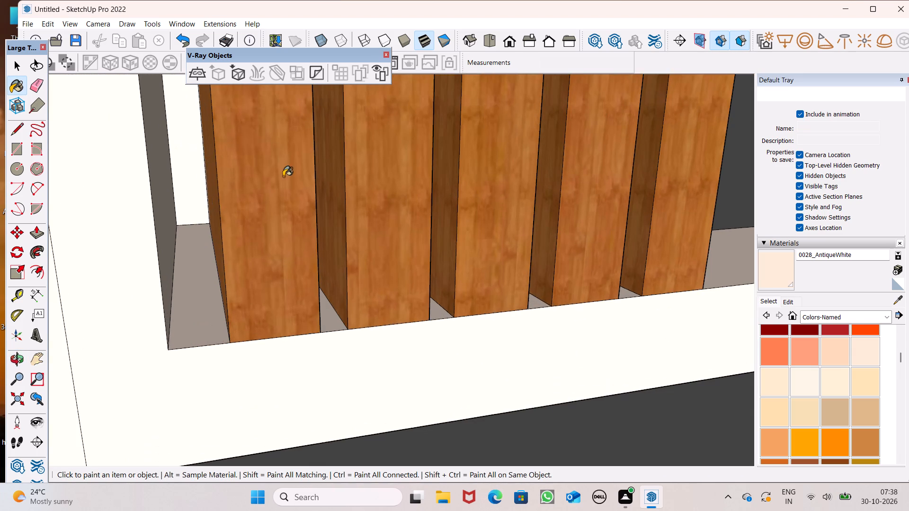
pyautogui.moveTo(276, 178); pyautogui.dragTo(209, 179, button='middle')
pyautogui.scroll(8, 209, 182)
pyautogui.moveTo(341, 172); pyautogui.dragTo(364, 174, button='middle')
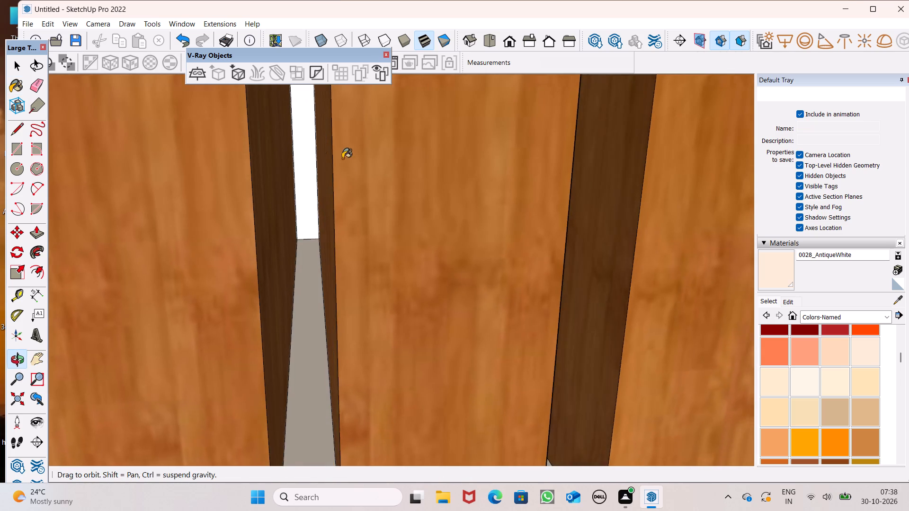
pyautogui.scroll(6, 312, 155)
pyautogui.click(302, 150)
pyautogui.scroll(-4, 279, 148)
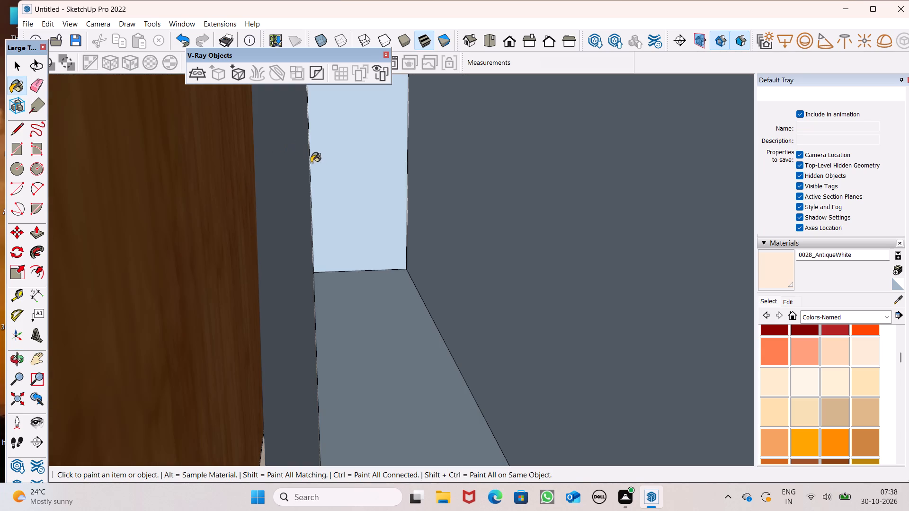
# Switch to the standard front view and examine the whole house from above.
pyautogui.click(497, 40)
pyautogui.click(502, 41)
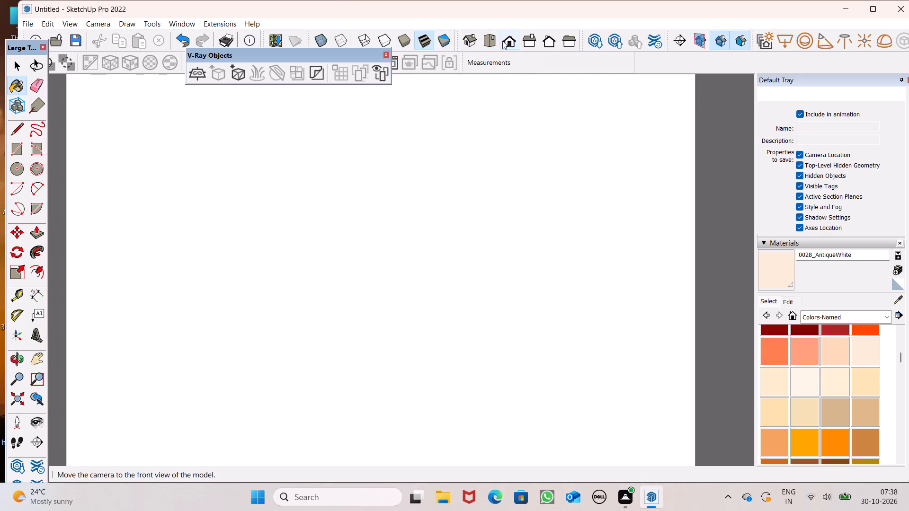
pyautogui.scroll(-8, 471, 117)
pyautogui.scroll(-5, 381, 200)
pyautogui.moveTo(380, 202); pyautogui.dragTo(273, 347, button='middle')
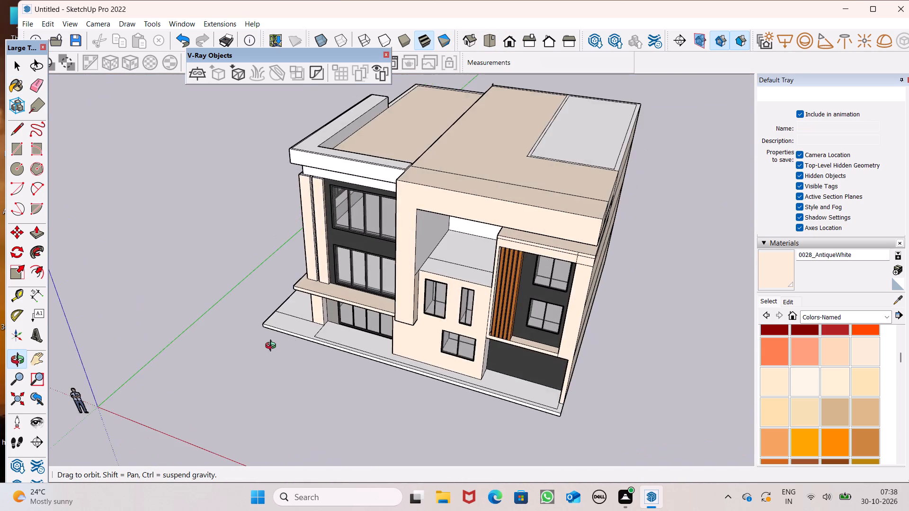
# Paint the upper terrace recess's side wall, back wall, floor and front ledge strip with 0028_AntiqueWhite.
pyautogui.moveTo(273, 347); pyautogui.dragTo(276, 266, button='middle')
pyautogui.scroll(1, 268, 273)
pyautogui.scroll(4, 441, 209)
pyautogui.click(446, 187)
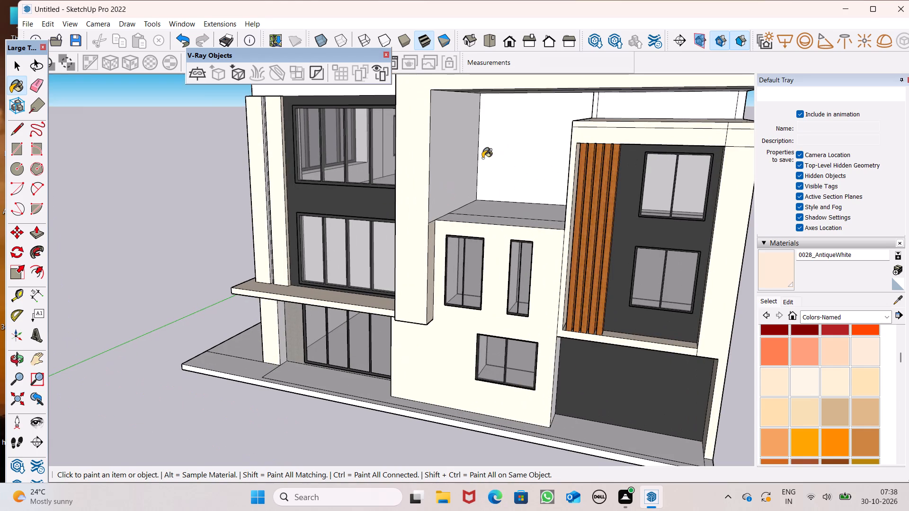
pyautogui.click(496, 149)
pyautogui.moveTo(534, 226); pyautogui.dragTo(568, 255, button='middle')
pyautogui.scroll(1, 567, 255)
pyautogui.moveTo(509, 203); pyautogui.dragTo(509, 213)
pyautogui.click(511, 235)
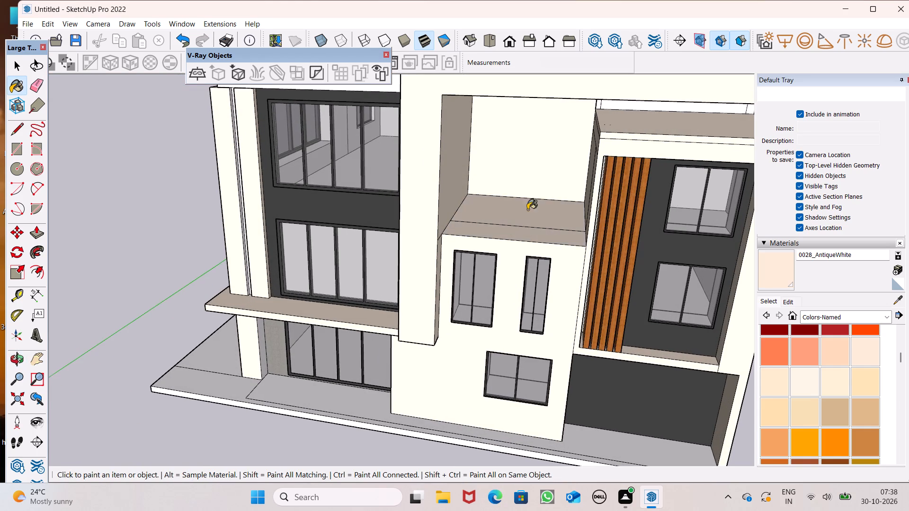
# Paint the white wall strips behind the flat roof of the slatted block, including the narrow end strips, with 0028_AntiqueWhite.
pyautogui.scroll(-5, 528, 193)
pyautogui.scroll(6, 590, 131)
pyautogui.moveTo(605, 164); pyautogui.dragTo(590, 124, button='middle')
pyautogui.scroll(1, 604, 158)
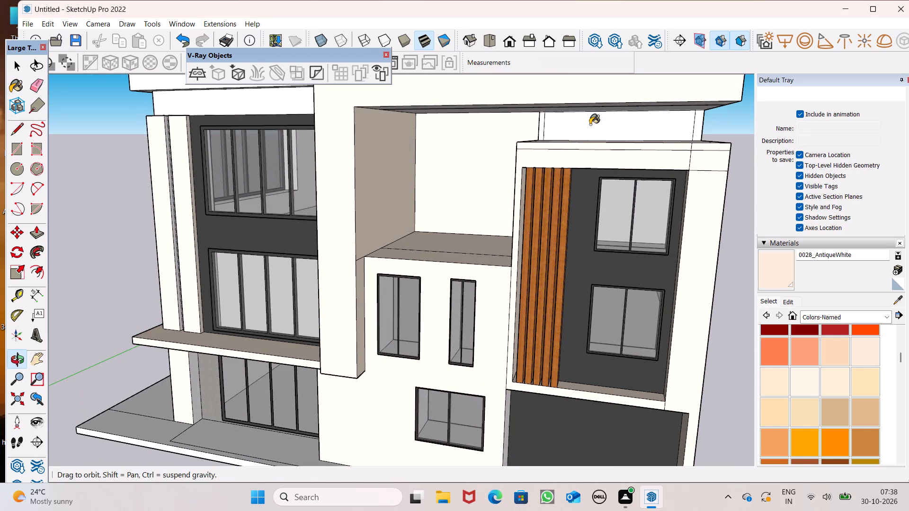
pyautogui.click(590, 124)
pyautogui.scroll(7, 557, 124)
pyautogui.click(530, 131)
pyautogui.scroll(-6, 492, 131)
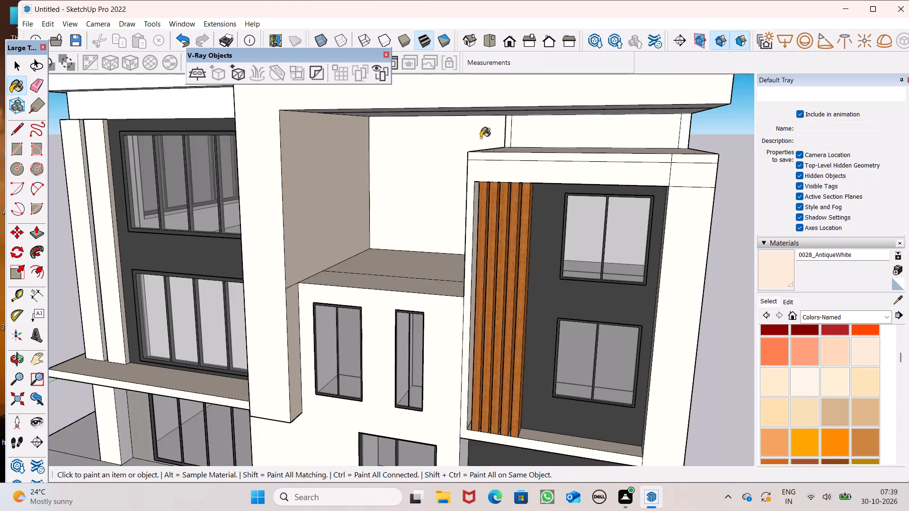
pyautogui.scroll(6, 643, 144)
pyautogui.click(706, 136)
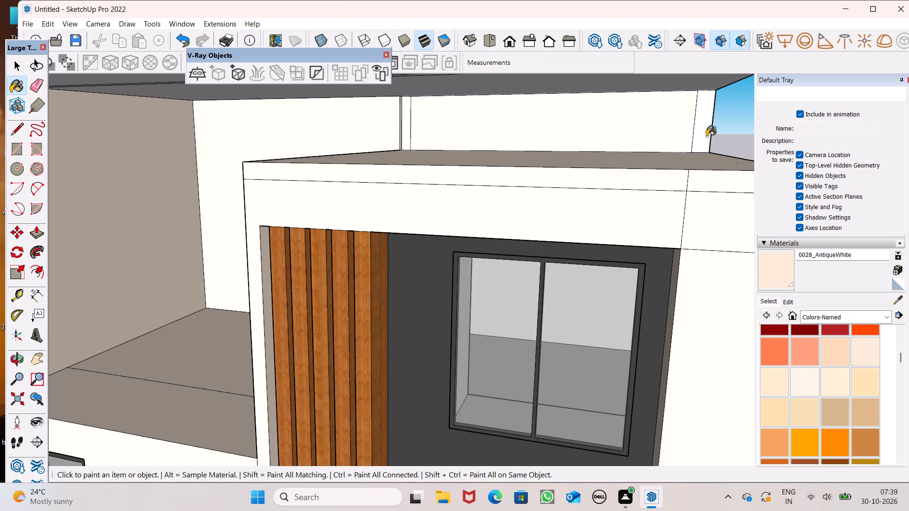
pyautogui.scroll(-3, 464, 148)
pyautogui.moveTo(353, 164); pyautogui.dragTo(401, 168, button='middle')
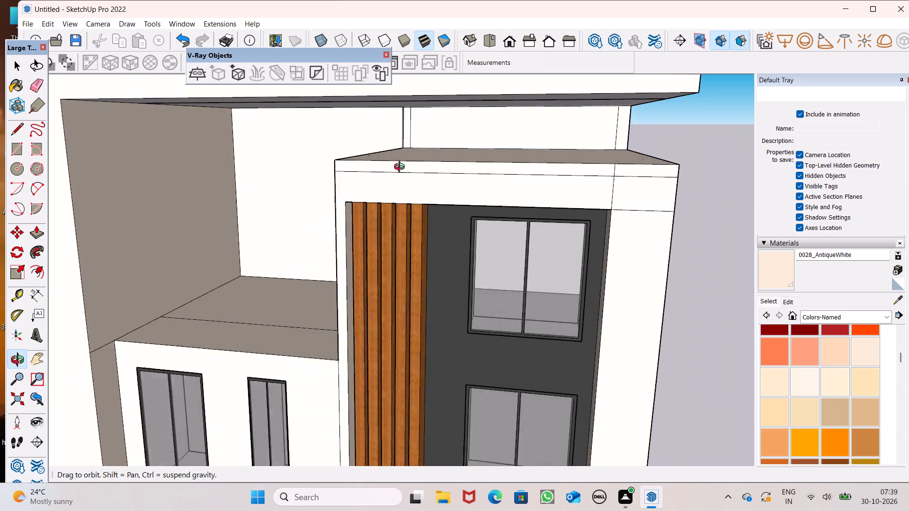
pyautogui.moveTo(401, 168); pyautogui.dragTo(548, 159, button='middle')
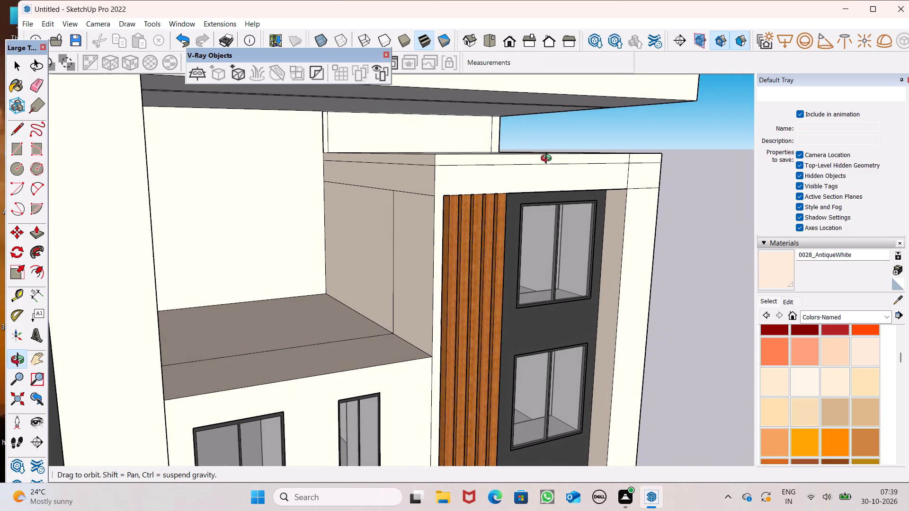
pyautogui.moveTo(548, 159); pyautogui.dragTo(488, 168, button='middle')
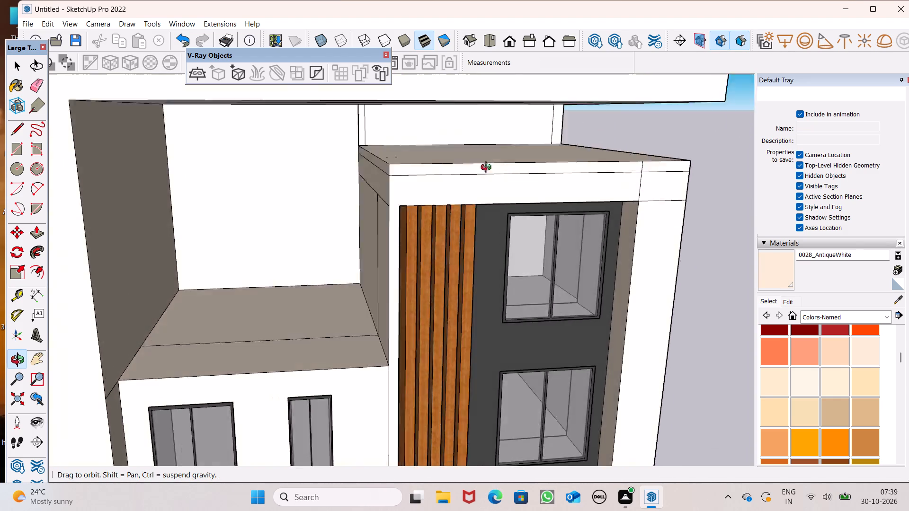
pyautogui.moveTo(488, 168); pyautogui.dragTo(549, 139, button='middle')
pyautogui.click(249, 194)
pyautogui.scroll(2, 301, 163)
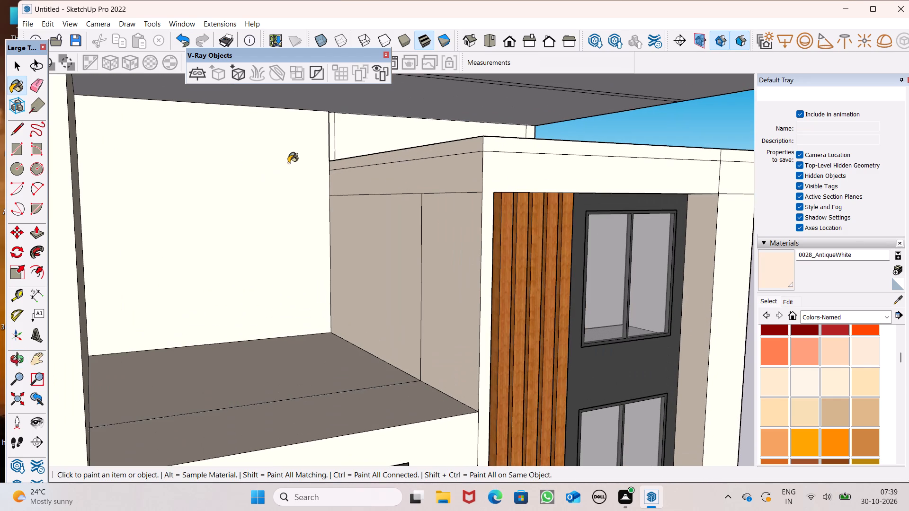
# Erase the vertical dividing lines near both ends of the wall behind the slatted block's flat roof.
pyautogui.click(34, 81)
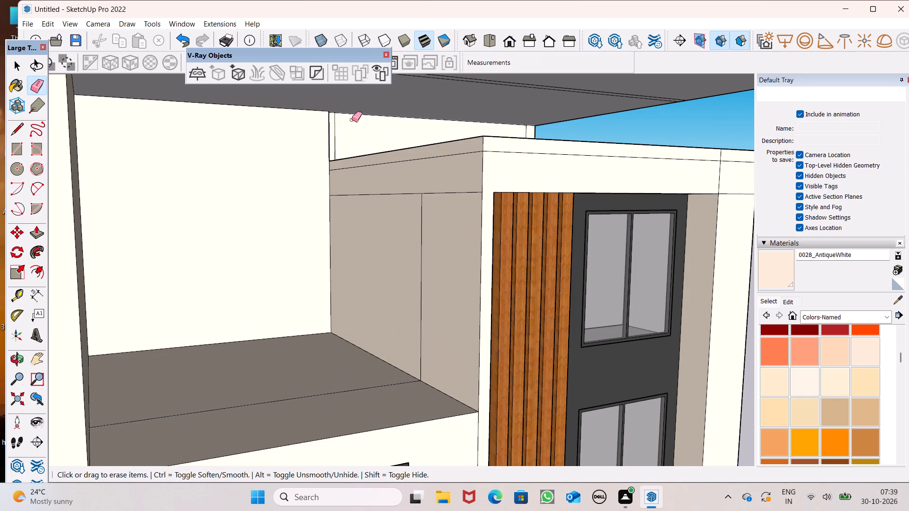
pyautogui.moveTo(335, 129); pyautogui.dragTo(340, 129)
pyautogui.moveTo(341, 159); pyautogui.dragTo(188, 196, button='middle')
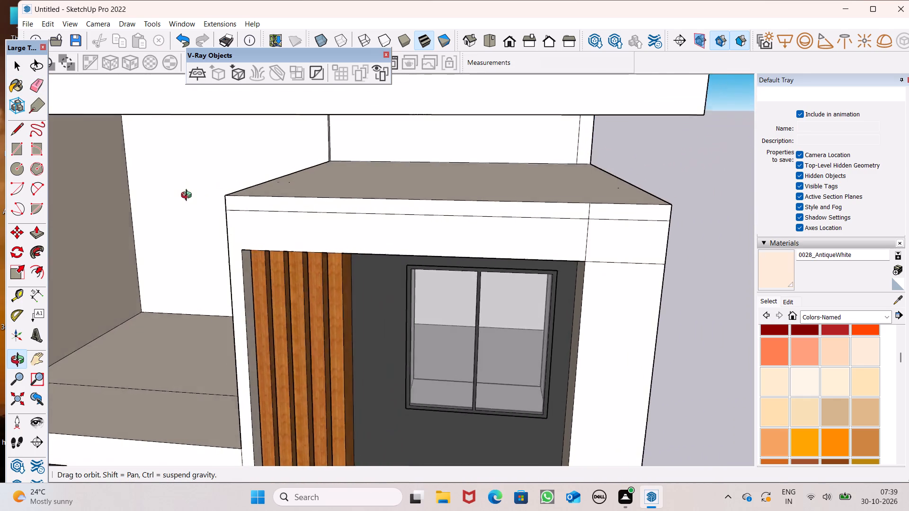
pyautogui.moveTo(188, 196); pyautogui.dragTo(172, 203, button='middle')
pyautogui.scroll(-3, 172, 201)
pyautogui.scroll(7, 387, 197)
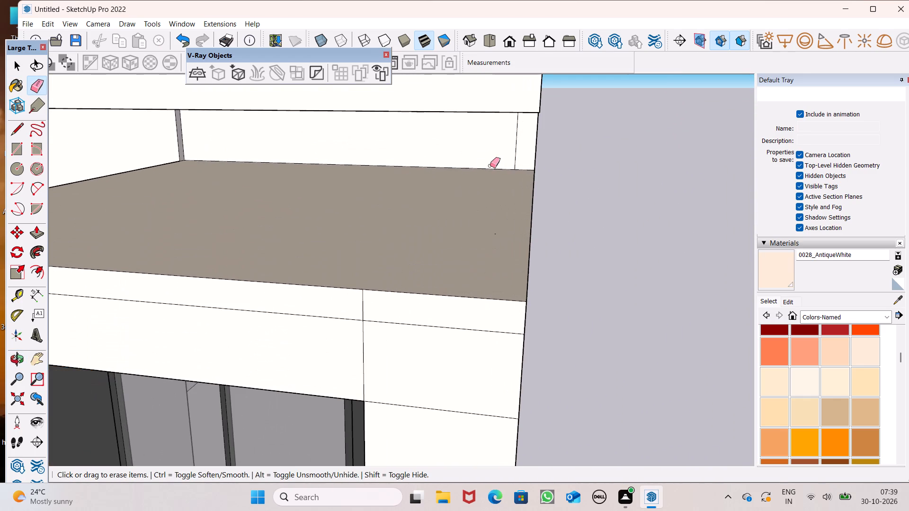
pyautogui.moveTo(520, 154); pyautogui.dragTo(514, 154)
# Erase the short vertical dividing lines on the slatted block's front fascia and roof edge above the upper window.
pyautogui.scroll(-9, 329, 155)
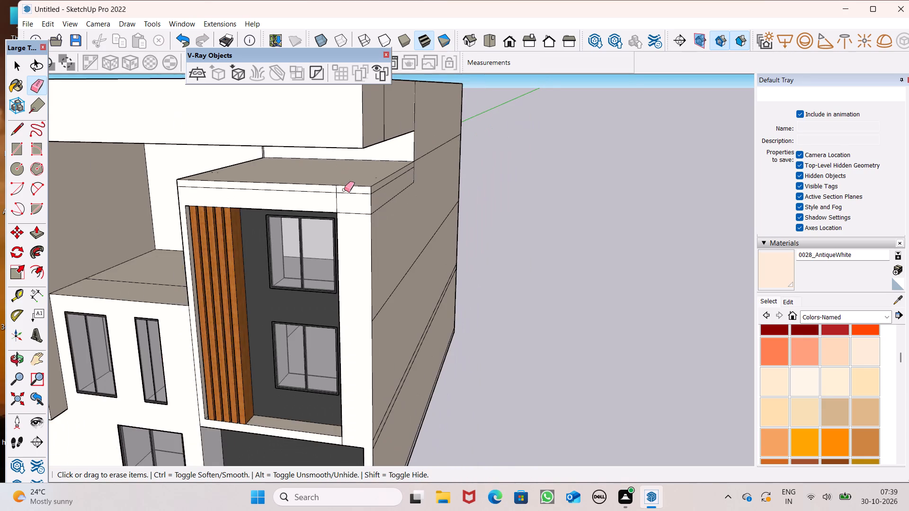
pyautogui.scroll(5, 344, 200)
pyautogui.moveTo(335, 205); pyautogui.dragTo(322, 204)
pyautogui.scroll(-3, 322, 191)
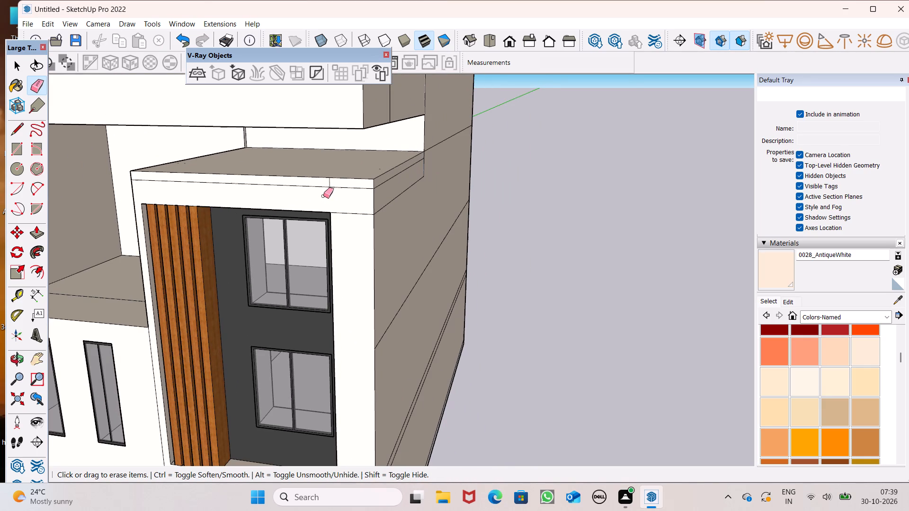
pyautogui.moveTo(342, 197); pyautogui.dragTo(381, 184, button='middle')
pyautogui.scroll(7, 363, 178)
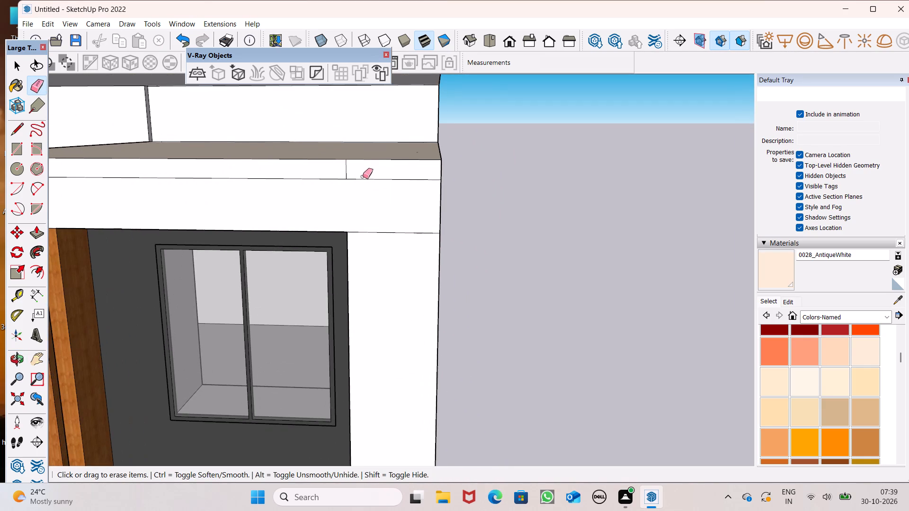
pyautogui.moveTo(339, 168); pyautogui.dragTo(357, 168)
# Paint the soffit above the upper window and the narrow inner reveal beside the wooden slats with 0028_AntiqueWhite.
pyautogui.scroll(-4, 353, 166)
pyautogui.moveTo(247, 224); pyautogui.dragTo(344, 146, button='middle')
pyautogui.scroll(1, 344, 146)
pyautogui.moveTo(372, 125); pyautogui.dragTo(251, 0, button='middle')
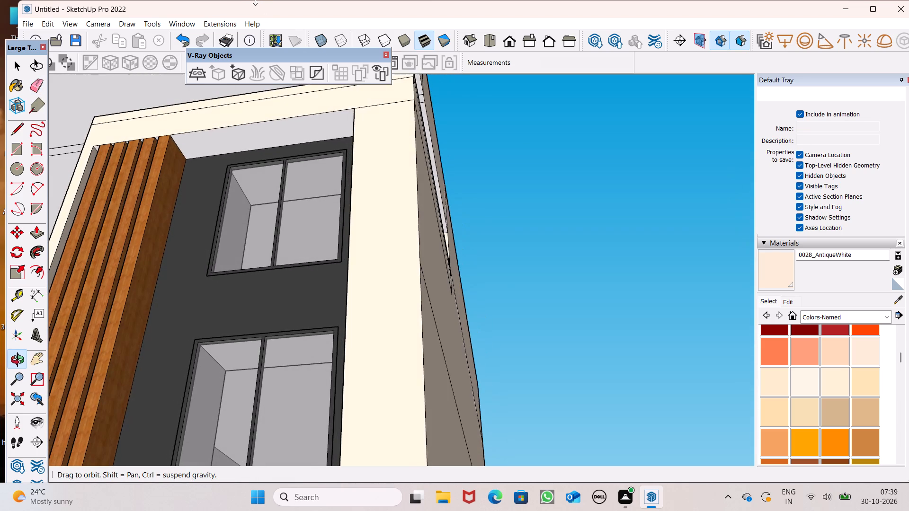
pyautogui.moveTo(784, 264); pyautogui.dragTo(780, 262)
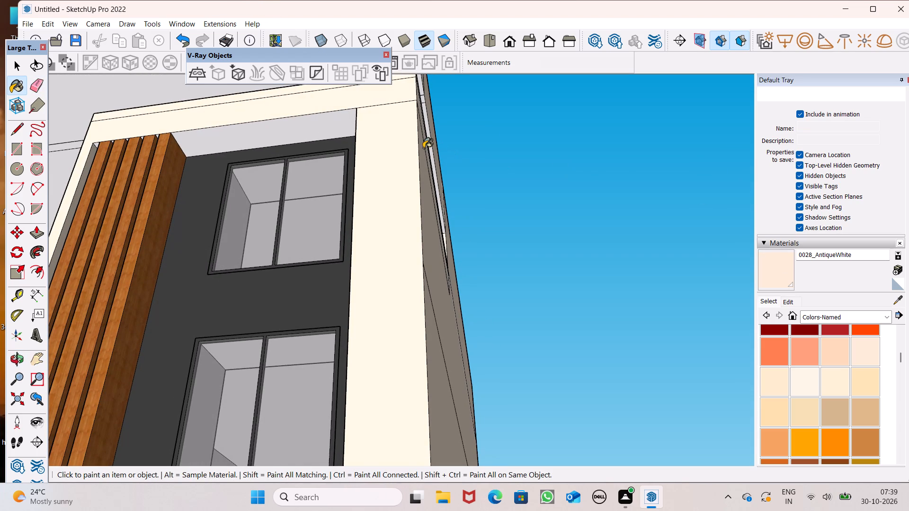
pyautogui.click(326, 123)
pyautogui.scroll(-4, 371, 142)
pyautogui.moveTo(374, 168); pyautogui.dragTo(323, 163, button='middle')
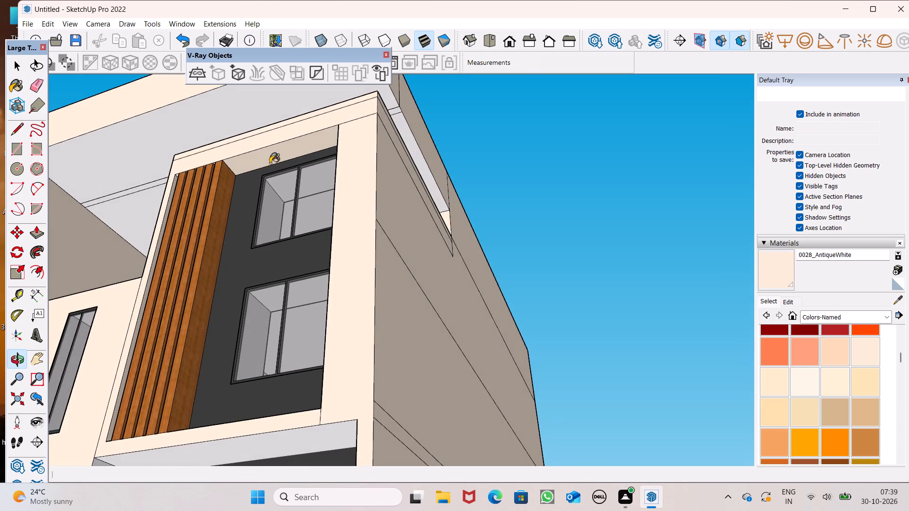
pyautogui.scroll(8, 205, 193)
pyautogui.scroll(6, 141, 259)
pyautogui.click(154, 261)
pyautogui.scroll(-4, 152, 239)
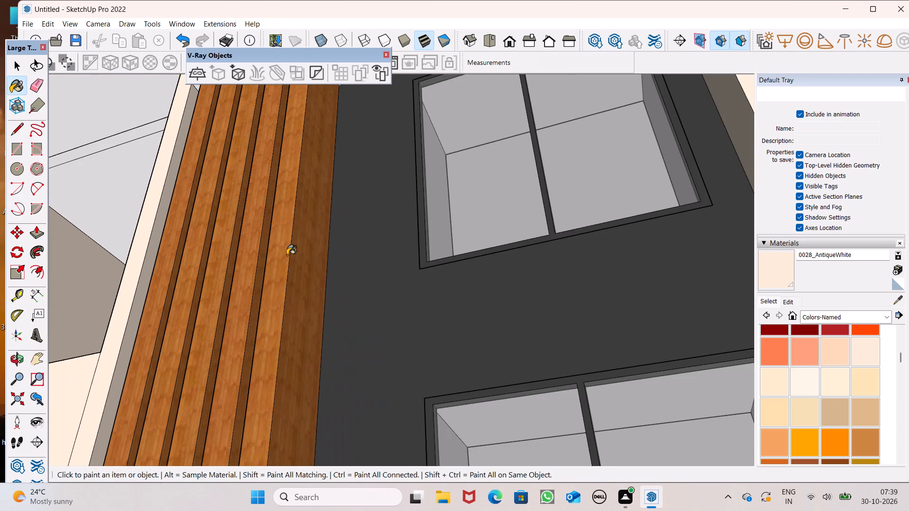
# Paint the small soffit pieces in the gaps at the top of the wooden slats with 0028_AntiqueWhite.
pyautogui.middleClick(287, 255)
pyautogui.scroll(-7, 268, 309)
pyautogui.scroll(7, 254, 193)
pyautogui.scroll(8, 206, 167)
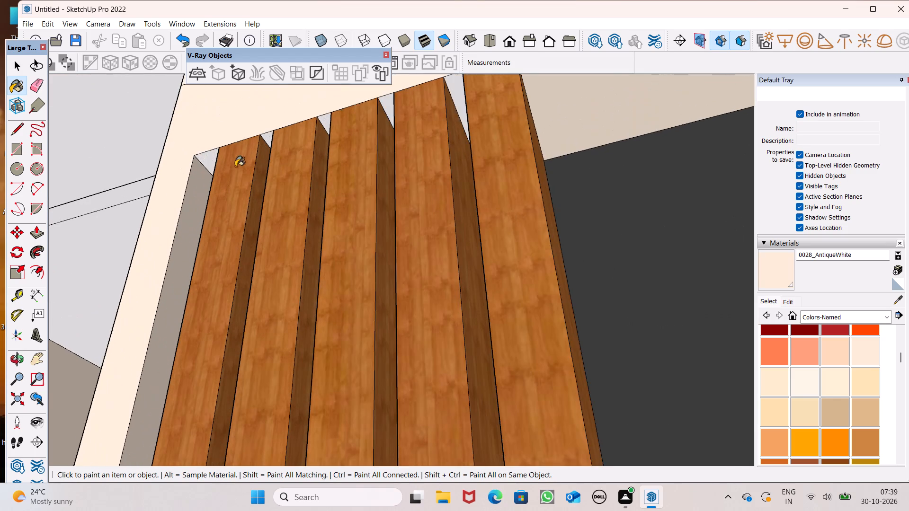
pyautogui.scroll(6, 236, 167)
pyautogui.click(203, 151)
pyautogui.click(316, 107)
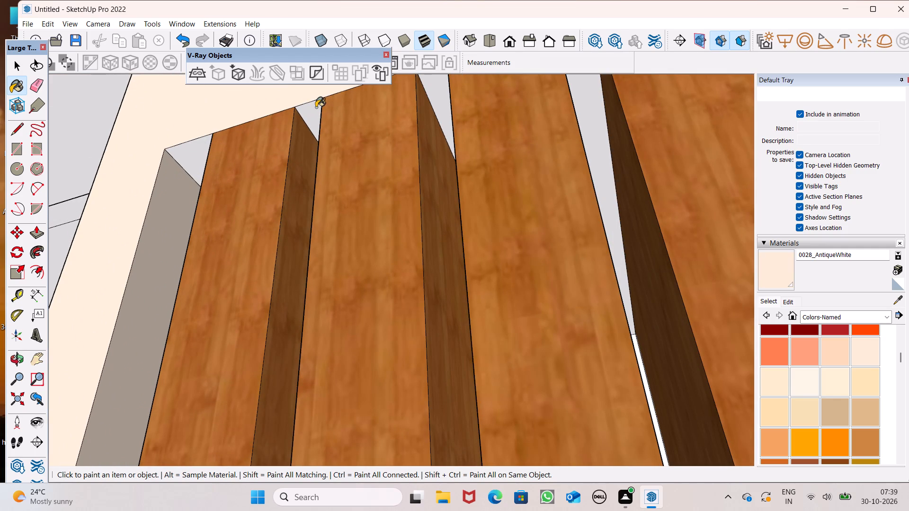
pyautogui.scroll(-8, 274, 199)
pyautogui.scroll(5, 326, 115)
pyautogui.click(357, 155)
pyautogui.scroll(-7, 316, 160)
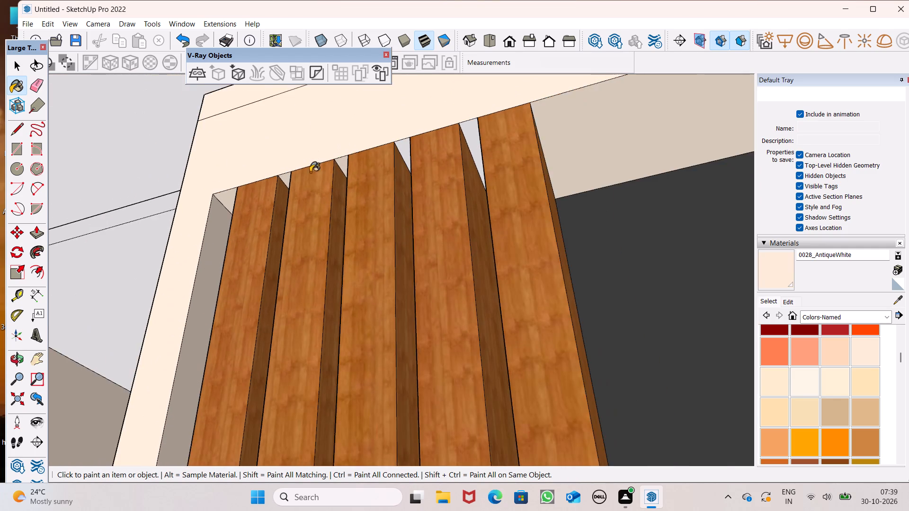
pyautogui.scroll(5, 374, 158)
pyautogui.click(409, 136)
pyautogui.scroll(-5, 324, 167)
pyautogui.scroll(3, 424, 150)
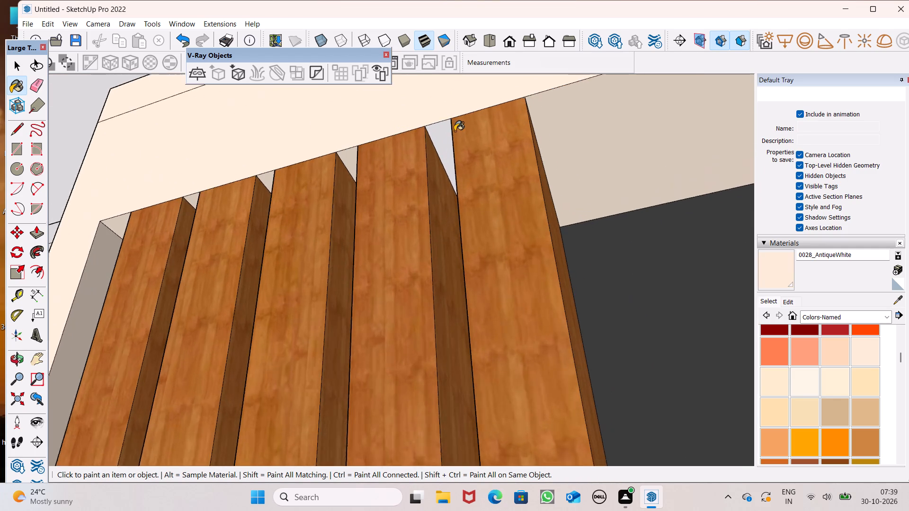
pyautogui.scroll(8, 454, 131)
pyautogui.click(442, 130)
pyautogui.scroll(-10, 401, 147)
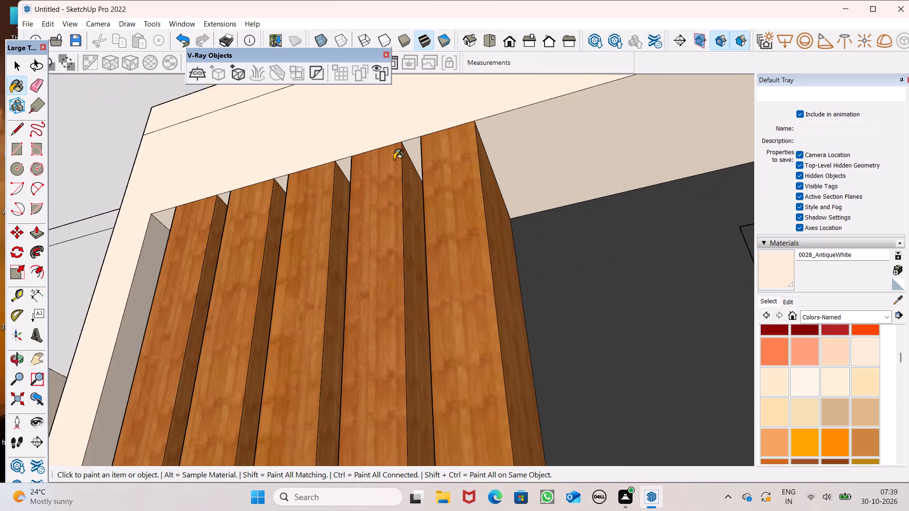
pyautogui.scroll(-2, 394, 159)
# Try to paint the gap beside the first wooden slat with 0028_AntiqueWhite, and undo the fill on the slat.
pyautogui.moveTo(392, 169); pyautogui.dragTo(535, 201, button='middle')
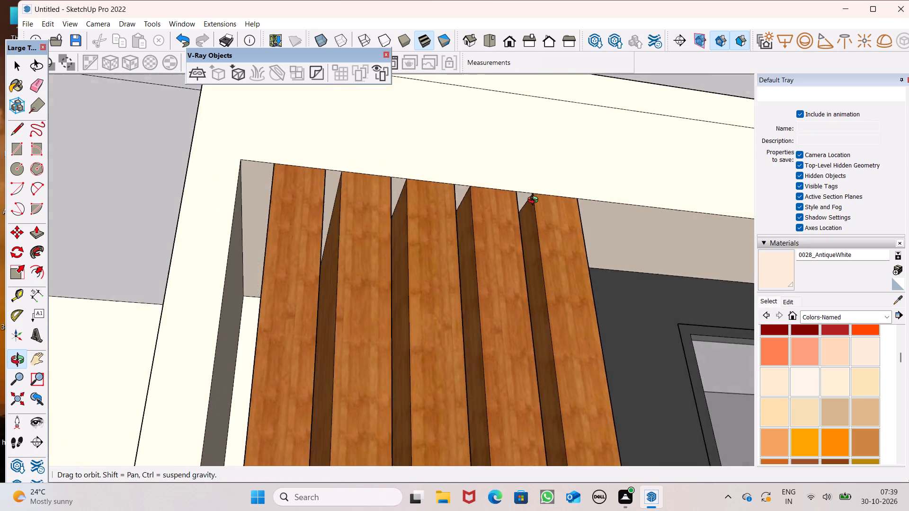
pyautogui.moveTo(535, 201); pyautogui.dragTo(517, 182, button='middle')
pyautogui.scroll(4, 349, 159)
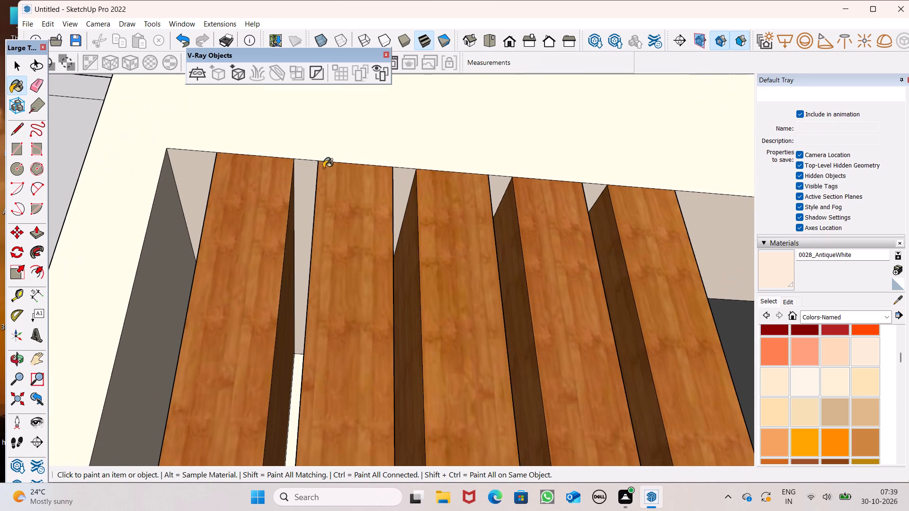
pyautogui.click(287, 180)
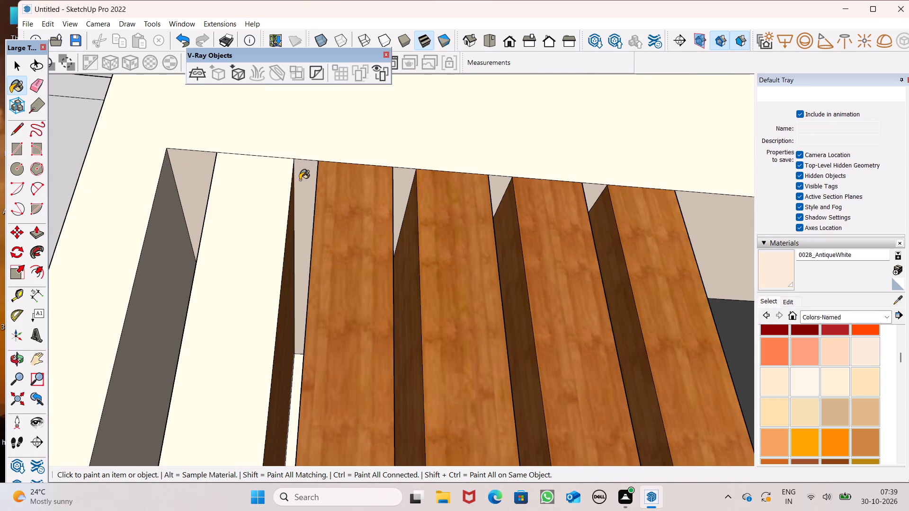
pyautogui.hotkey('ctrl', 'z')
# Go over the soffit corner, inner reveal and wall strips visible between the wooden slats with 0028_AntiqueWhite.
pyautogui.click(189, 182)
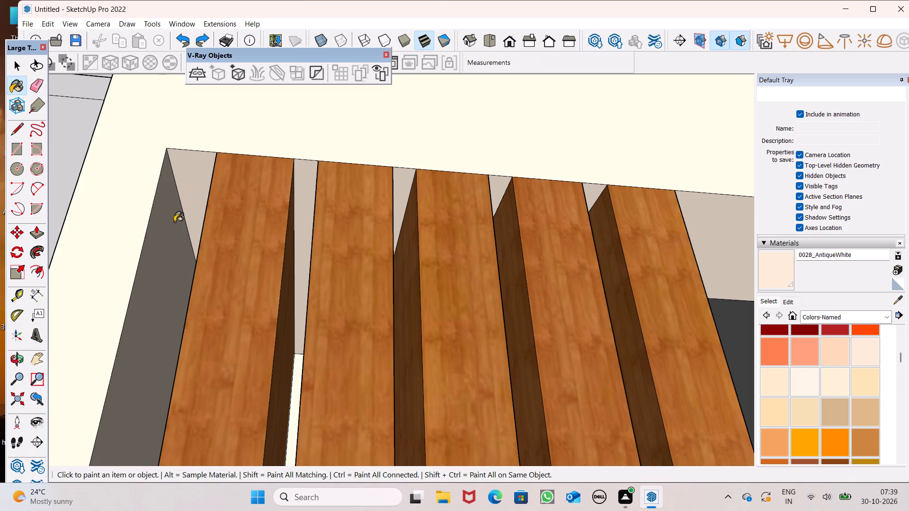
pyautogui.click(171, 225)
pyautogui.scroll(10, 290, 199)
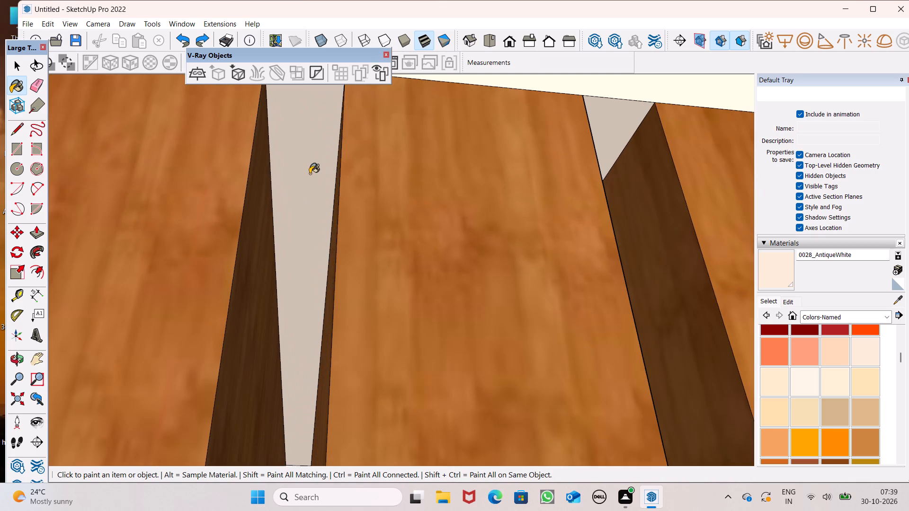
pyautogui.click(310, 174)
pyautogui.scroll(-6, 306, 163)
pyautogui.scroll(3, 288, 436)
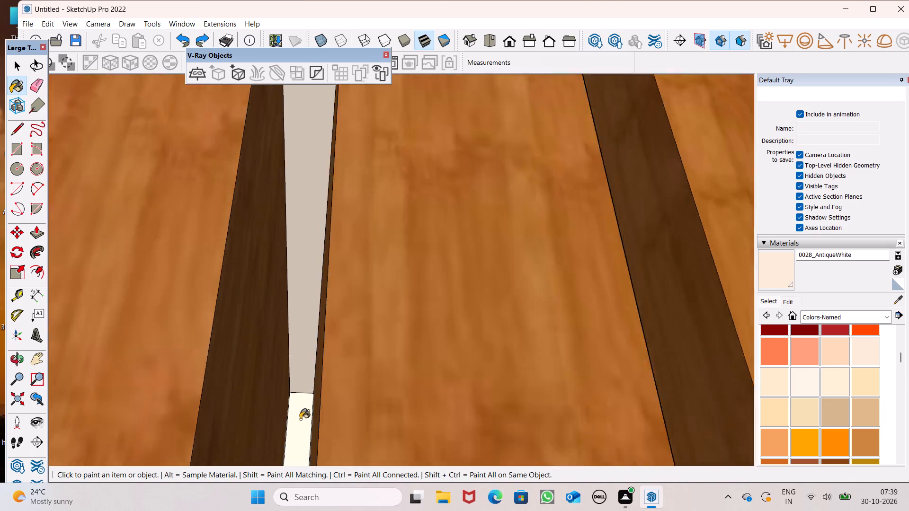
pyautogui.scroll(6, 300, 419)
pyautogui.scroll(-1, 284, 414)
pyautogui.scroll(4, 284, 414)
pyautogui.click(297, 401)
# Switch to the standard front view and examine the house from its side corner, down to the ground-floor recess.
pyautogui.scroll(-8, 280, 328)
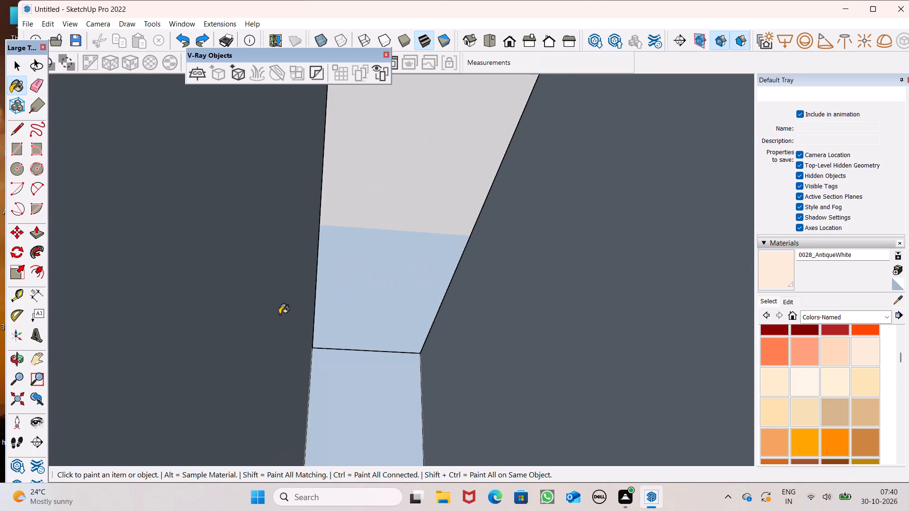
pyautogui.scroll(-6, 279, 304)
pyautogui.click(512, 41)
pyautogui.scroll(-2, 502, 120)
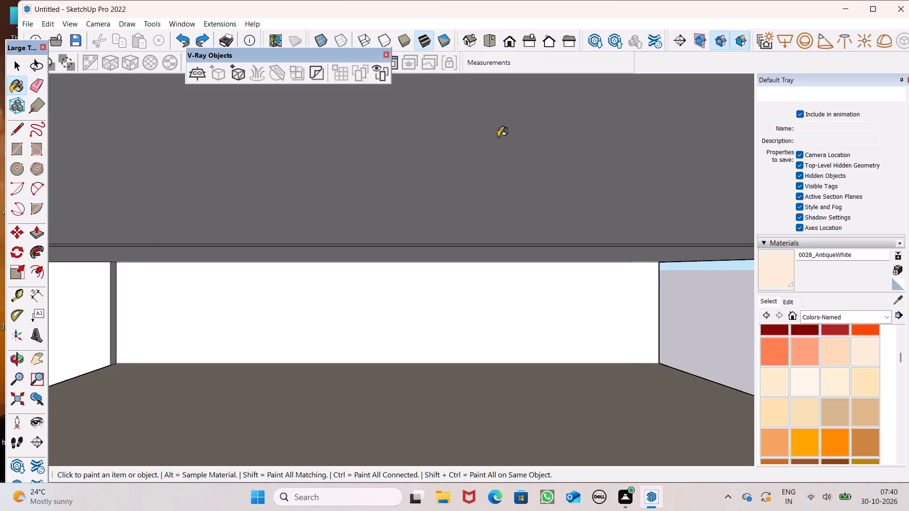
pyautogui.scroll(-4, 498, 137)
pyautogui.scroll(-13, 386, 150)
pyautogui.scroll(-16, 386, 150)
pyautogui.scroll(-13, 386, 150)
pyautogui.moveTo(364, 210); pyautogui.dragTo(187, 276, button='middle')
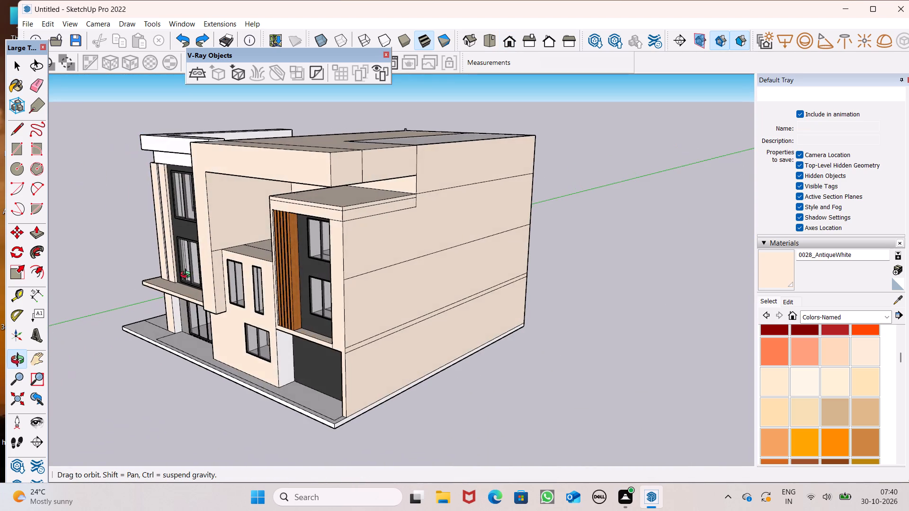
pyautogui.moveTo(187, 276); pyautogui.dragTo(130, 203, button='middle')
pyautogui.scroll(5, 224, 339)
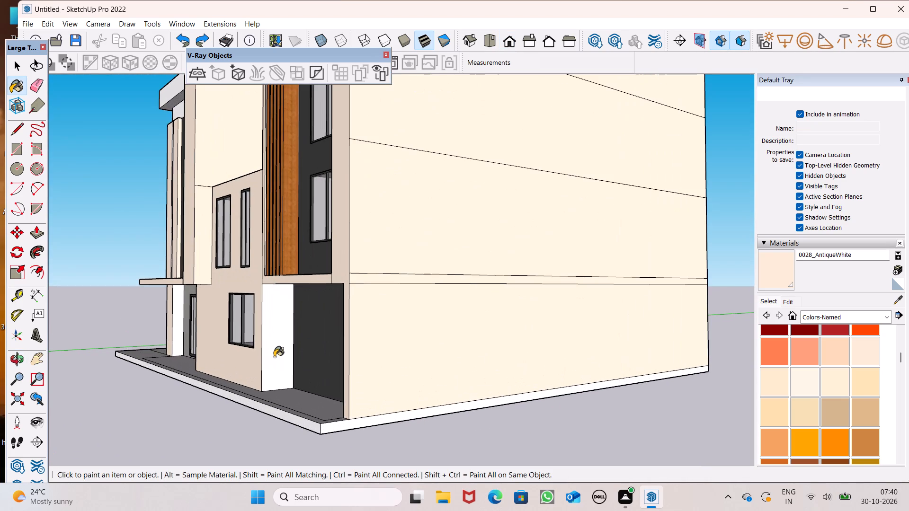
# Paint the white side wall of the ground-floor recess and the white side of the entrance pillar with 0028_AntiqueWhite.
pyautogui.click(274, 356)
pyautogui.scroll(6, 189, 355)
pyautogui.click(171, 318)
pyautogui.scroll(1, 171, 323)
pyautogui.moveTo(171, 323); pyautogui.dragTo(170, 318, button='middle')
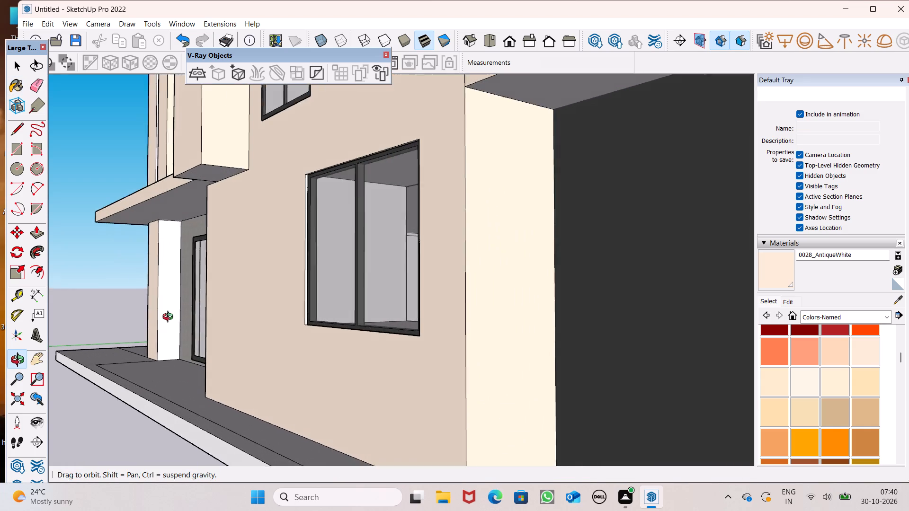
pyautogui.moveTo(170, 318); pyautogui.dragTo(144, 333, button='middle')
pyautogui.scroll(4, 144, 333)
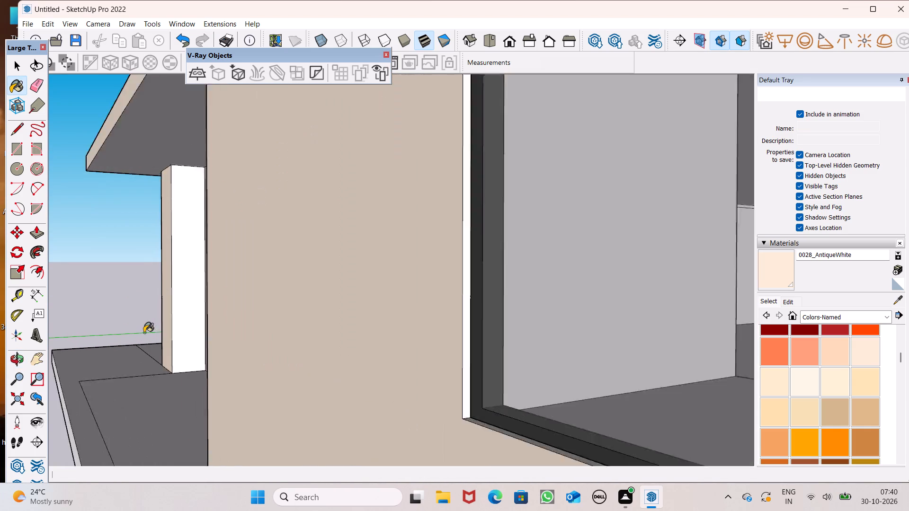
pyautogui.scroll(1, 144, 333)
pyautogui.click(185, 325)
pyautogui.scroll(-5, 186, 319)
# Examine the house from the side, above, front and below for unpainted surfaces and leftover seam lines.
pyautogui.moveTo(175, 330); pyautogui.dragTo(616, 304, button='middle')
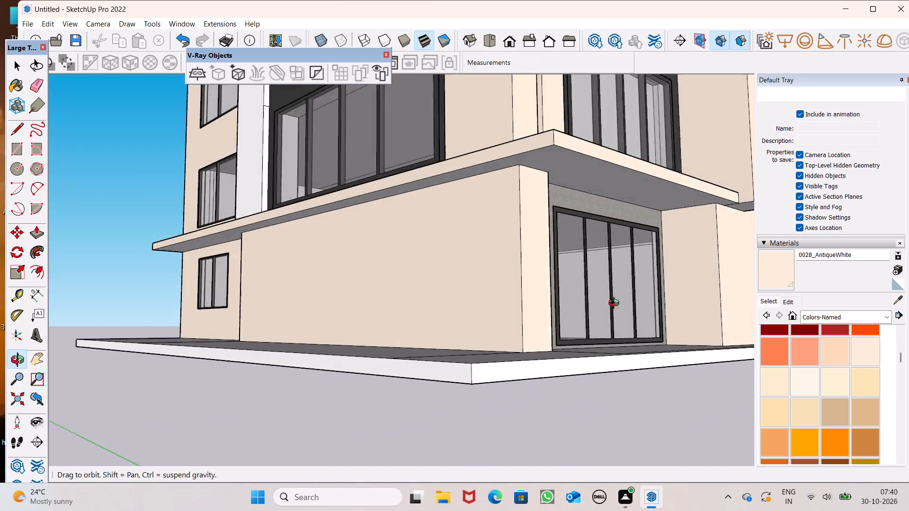
pyautogui.moveTo(616, 304); pyautogui.dragTo(689, 387, button='middle')
pyautogui.scroll(-6, 434, 278)
pyautogui.moveTo(319, 267); pyautogui.dragTo(432, 233, button='middle')
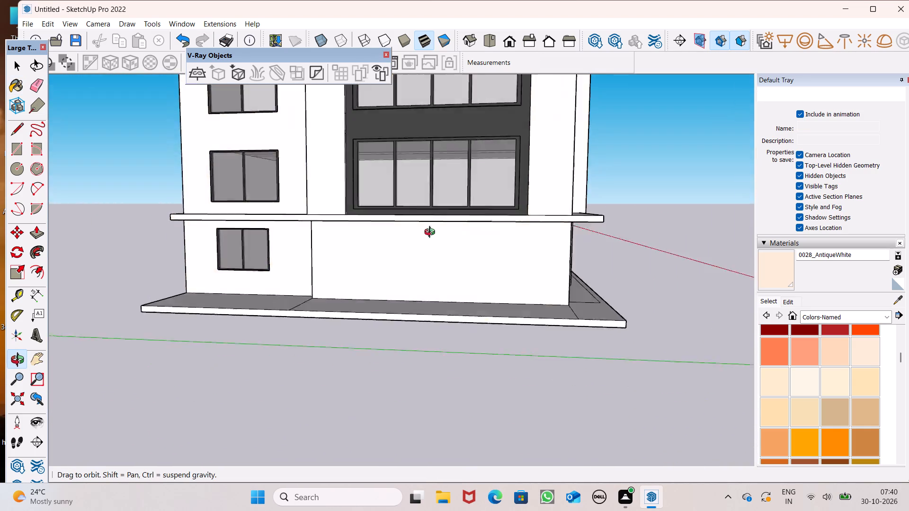
pyautogui.moveTo(432, 233); pyautogui.dragTo(230, 327, button='middle')
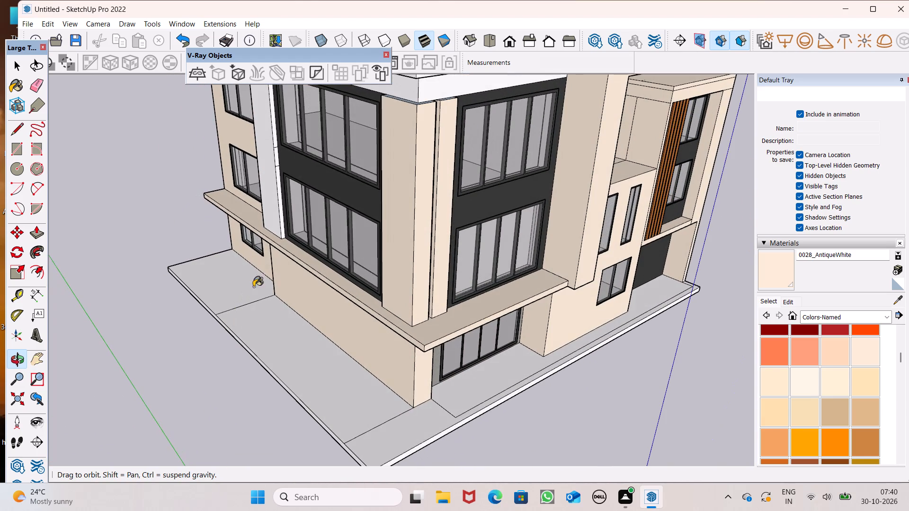
pyautogui.scroll(-4, 419, 264)
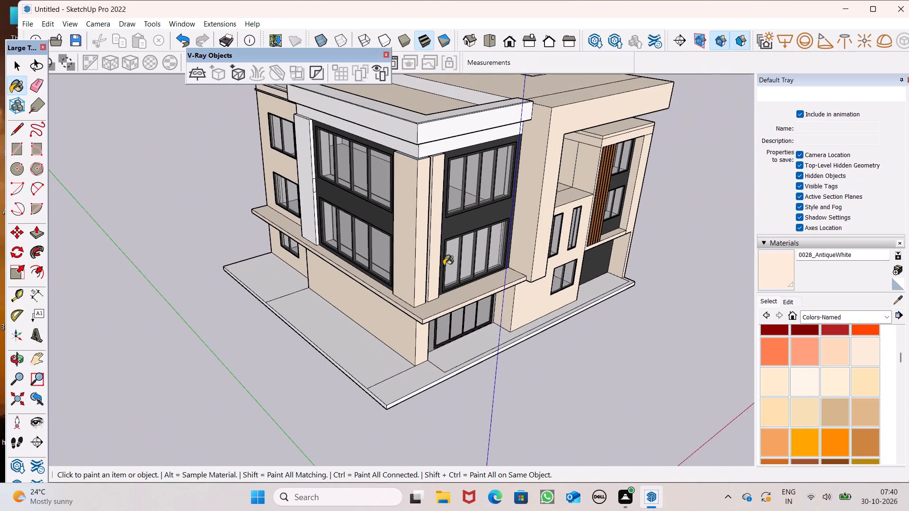
pyautogui.moveTo(428, 260); pyautogui.dragTo(124, 132, button='middle')
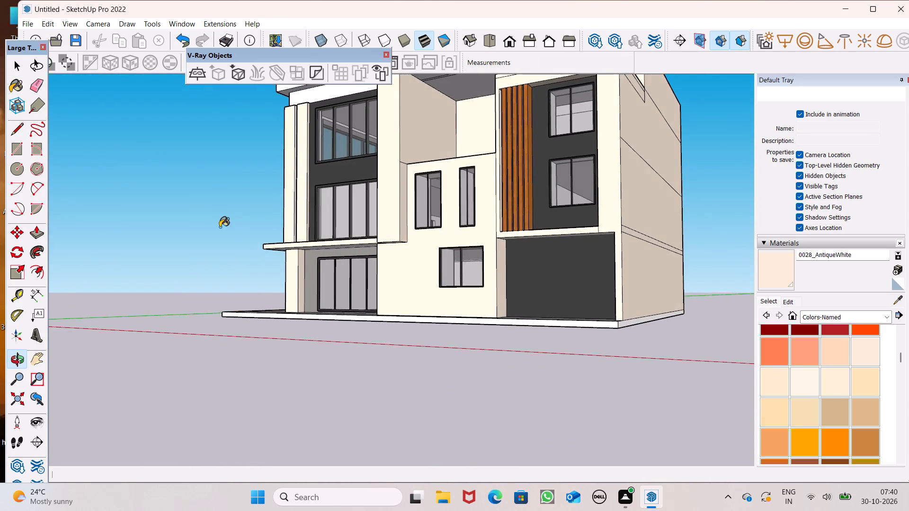
pyautogui.scroll(-5, 232, 252)
pyautogui.moveTo(291, 267); pyautogui.dragTo(451, 143, button='middle')
pyautogui.scroll(4, 422, 162)
pyautogui.middleClick(487, 138)
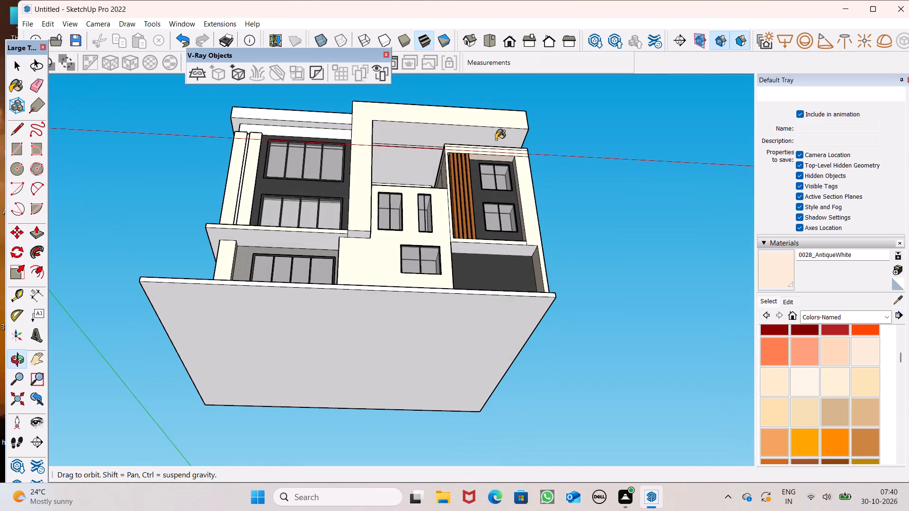
pyautogui.moveTo(528, 161); pyautogui.dragTo(276, 285, button='middle')
pyautogui.scroll(1, 276, 271)
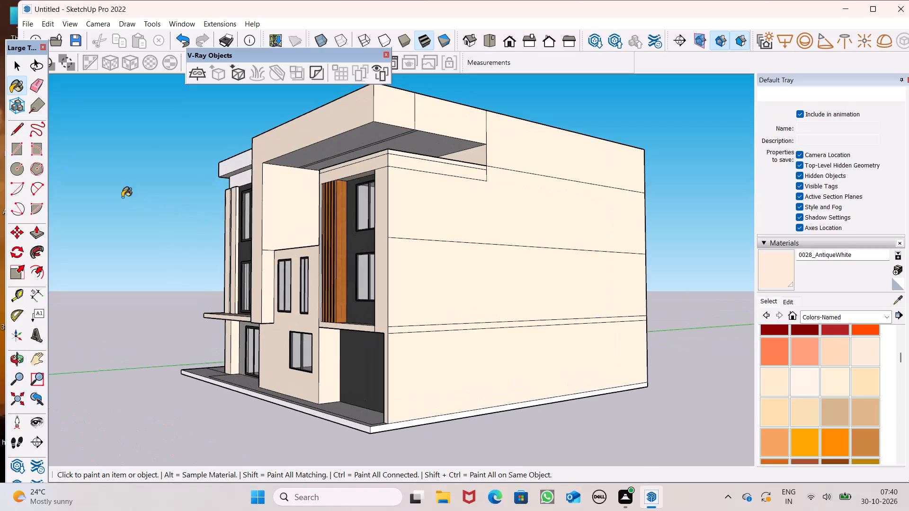
# Erase the vertical seam near the front of the large roof overhang's side face and the seam lines across its soffit.
pyautogui.click(39, 92)
pyautogui.scroll(3, 390, 124)
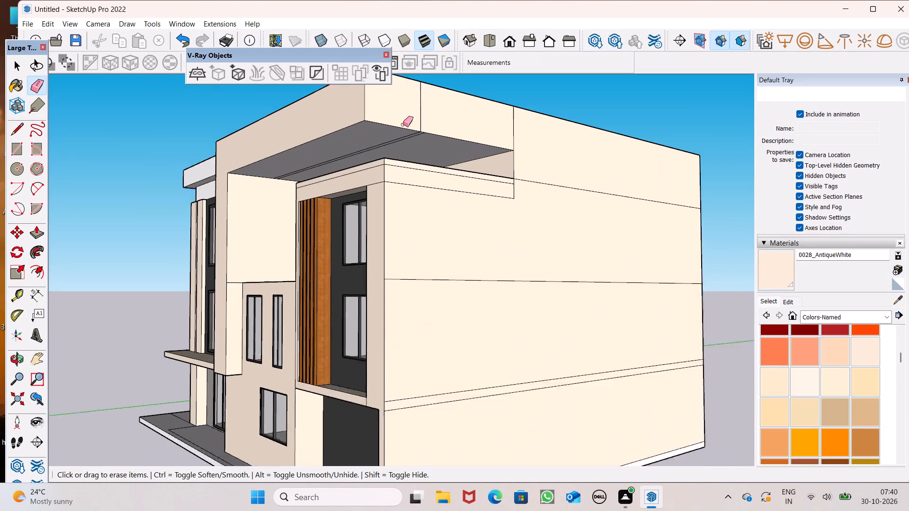
pyautogui.scroll(1, 403, 124)
pyautogui.click(422, 109)
pyautogui.scroll(3, 386, 152)
pyautogui.scroll(-1, 385, 147)
pyautogui.scroll(2, 385, 144)
pyautogui.moveTo(394, 132); pyautogui.dragTo(409, 136)
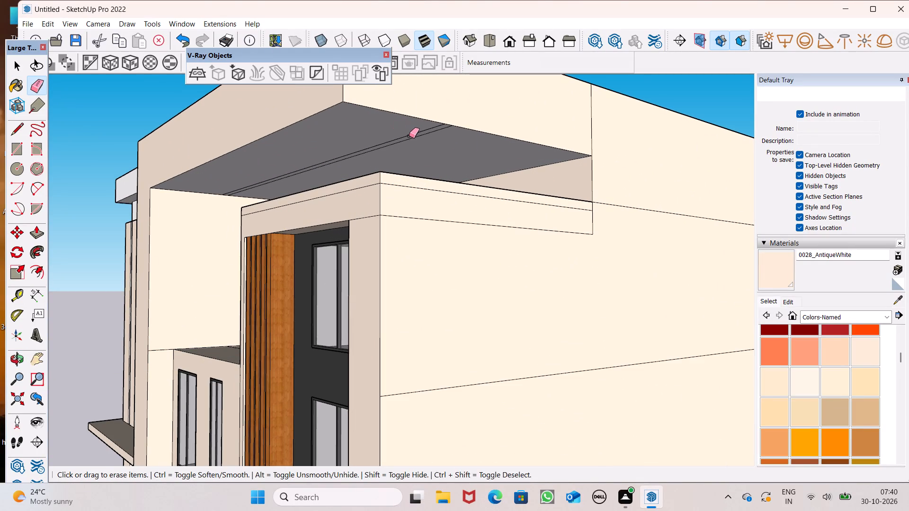
pyautogui.moveTo(409, 136); pyautogui.dragTo(412, 138)
# Switch the material library from Colors-Named to the Wood collection.
pyautogui.scroll(-4, 374, 171)
pyautogui.moveTo(353, 192); pyautogui.dragTo(419, 124, button='middle')
pyautogui.scroll(1, 419, 124)
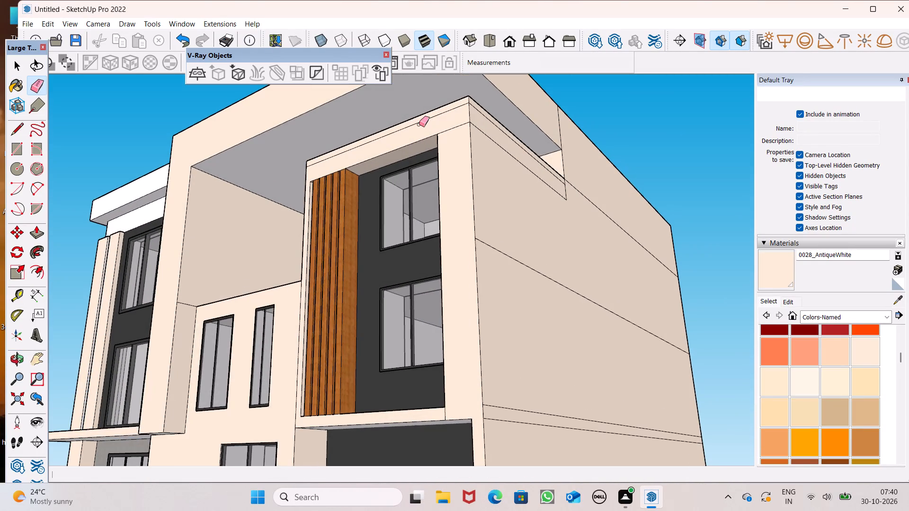
pyautogui.scroll(-4, 415, 132)
pyautogui.moveTo(389, 159); pyautogui.dragTo(508, 150, button='middle')
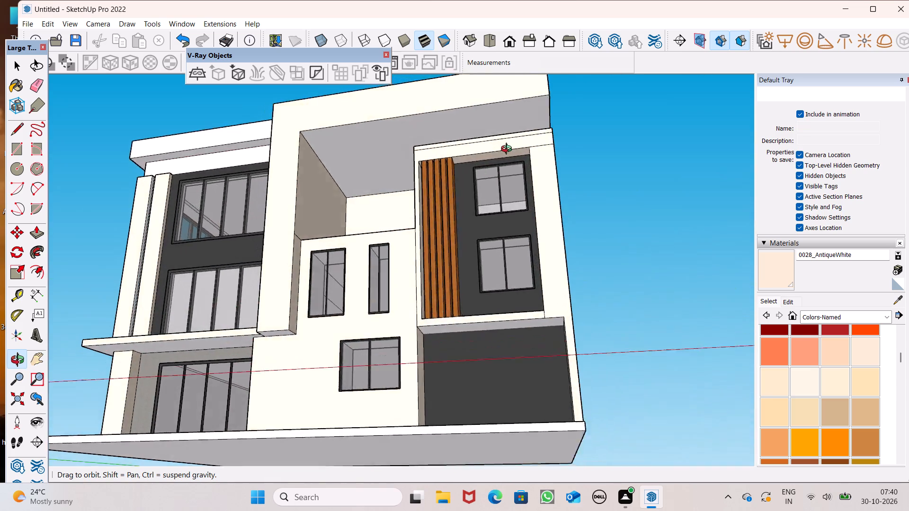
pyautogui.moveTo(508, 150); pyautogui.dragTo(534, 159, button='middle')
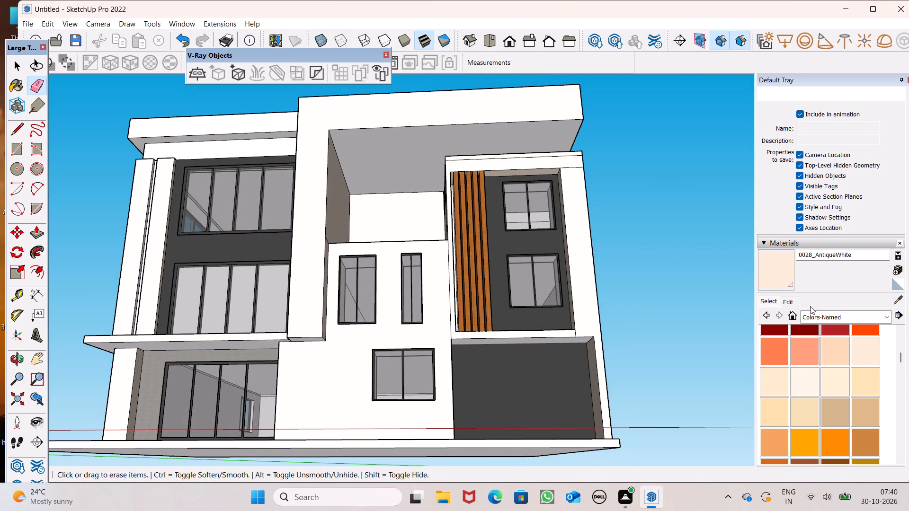
pyautogui.click(850, 313)
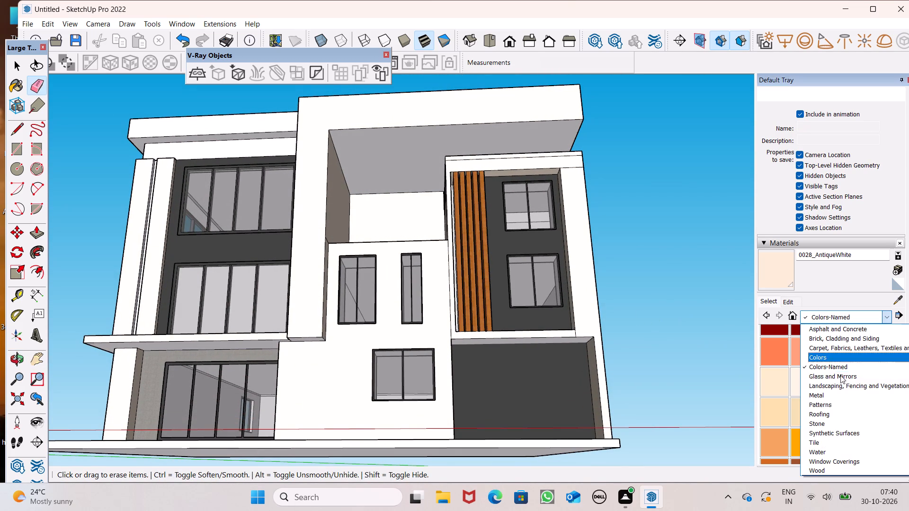
pyautogui.click(823, 469)
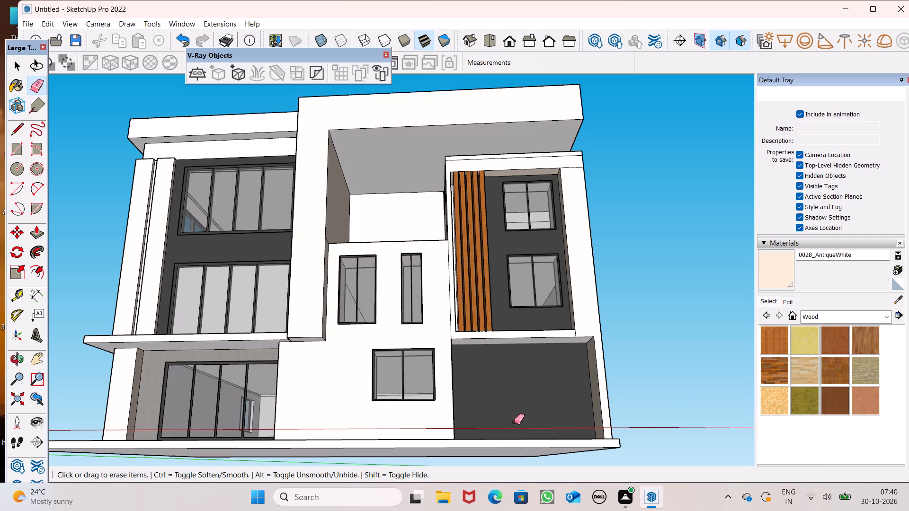
# Paint the ground-floor recess ceiling with 0028_AntiqueWhite and go over the front face beside the end of the beam above it.
pyautogui.moveTo(511, 417); pyautogui.dragTo(438, 327, button='middle')
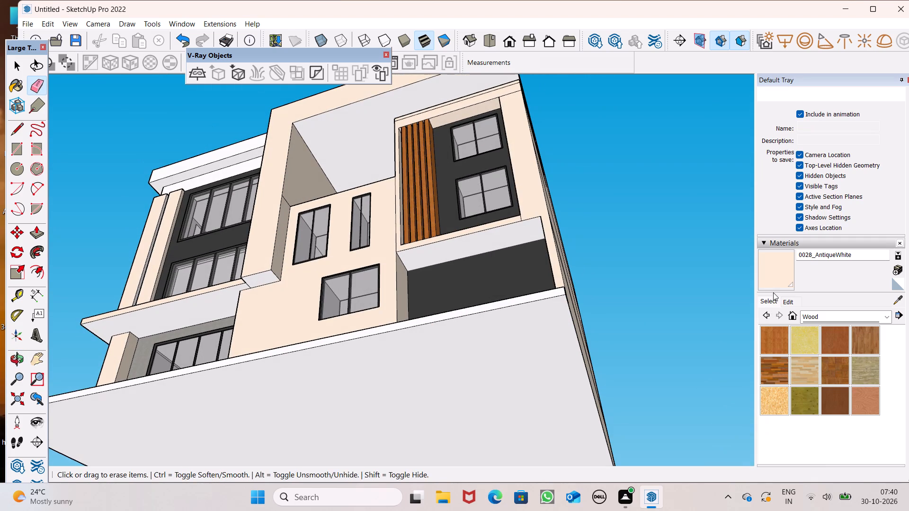
pyautogui.click(773, 277)
pyautogui.scroll(6, 501, 264)
pyautogui.click(499, 236)
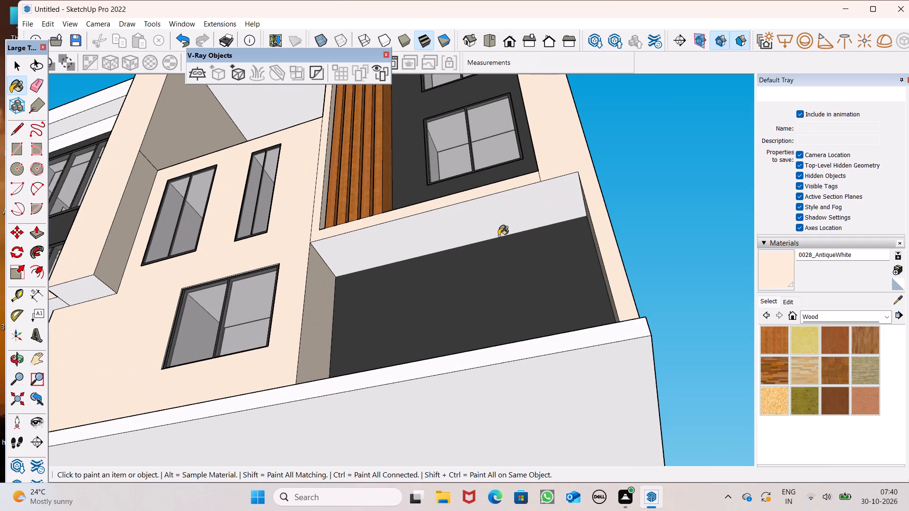
pyautogui.scroll(-2, 499, 236)
pyautogui.moveTo(546, 254); pyautogui.dragTo(651, 344, button='middle')
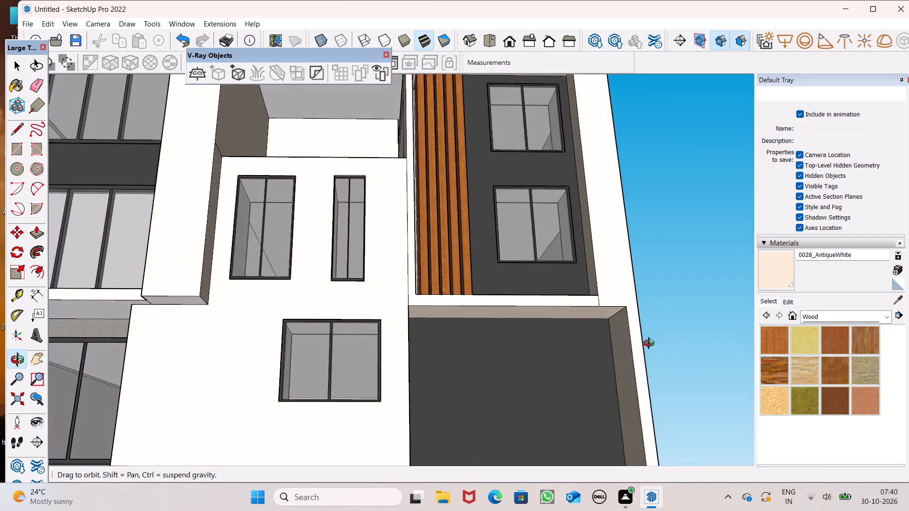
pyautogui.moveTo(651, 344); pyautogui.dragTo(619, 479, button='middle')
pyautogui.scroll(2, 588, 389)
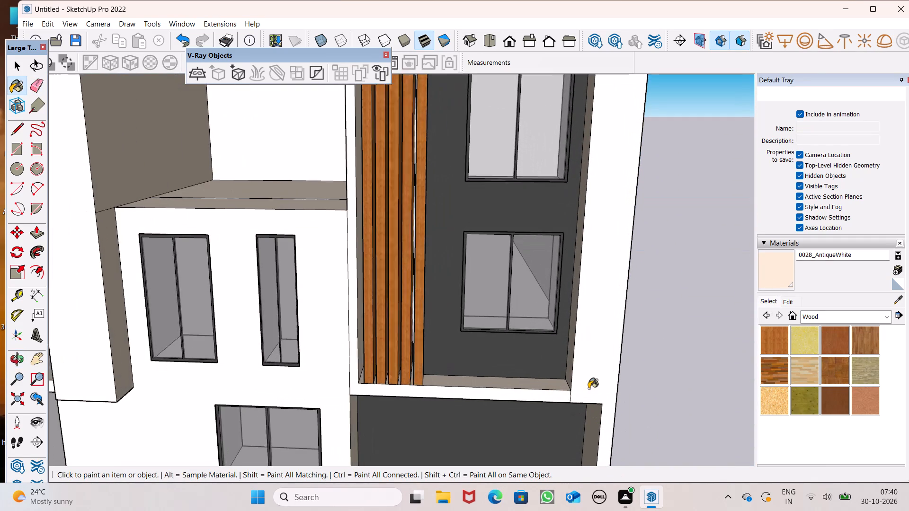
pyautogui.scroll(1, 588, 388)
pyautogui.click(587, 385)
pyautogui.scroll(-5, 508, 370)
# Erase the short seam between the beam above the ground-floor recess and the corner column.
pyautogui.moveTo(473, 381); pyautogui.dragTo(576, 354, button='middle')
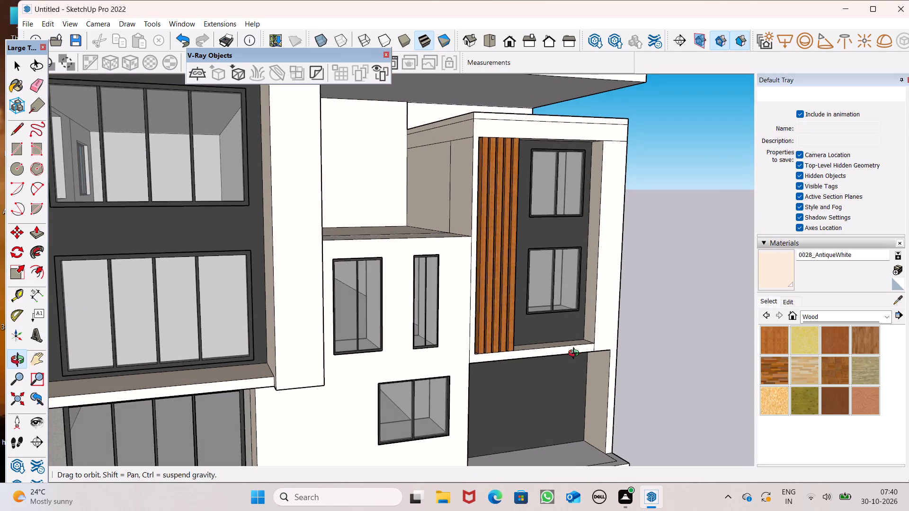
pyautogui.moveTo(576, 354); pyautogui.dragTo(576, 355, button='middle')
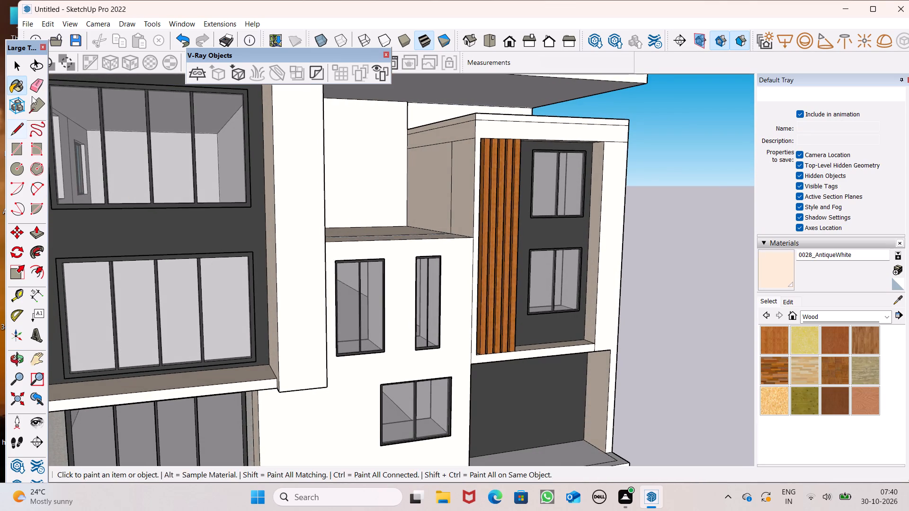
pyautogui.click(32, 90)
pyautogui.scroll(5, 512, 371)
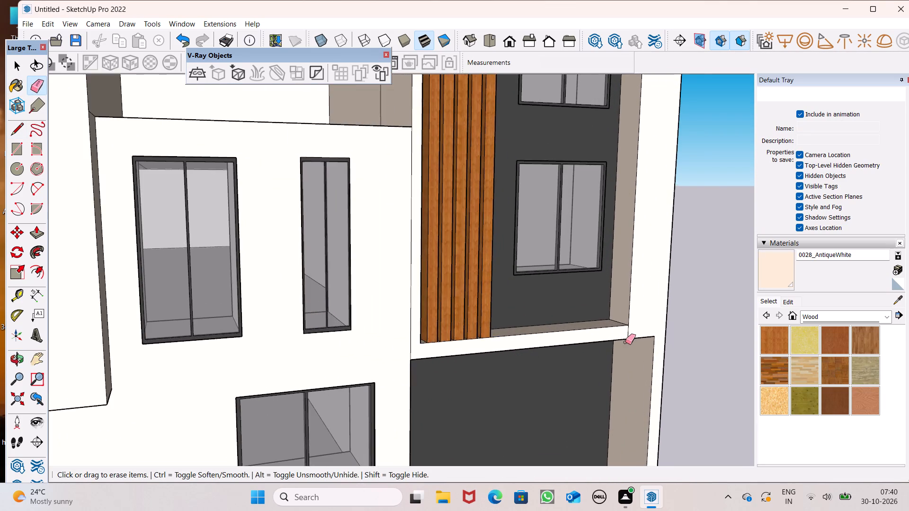
pyautogui.scroll(5, 630, 337)
pyautogui.click(628, 329)
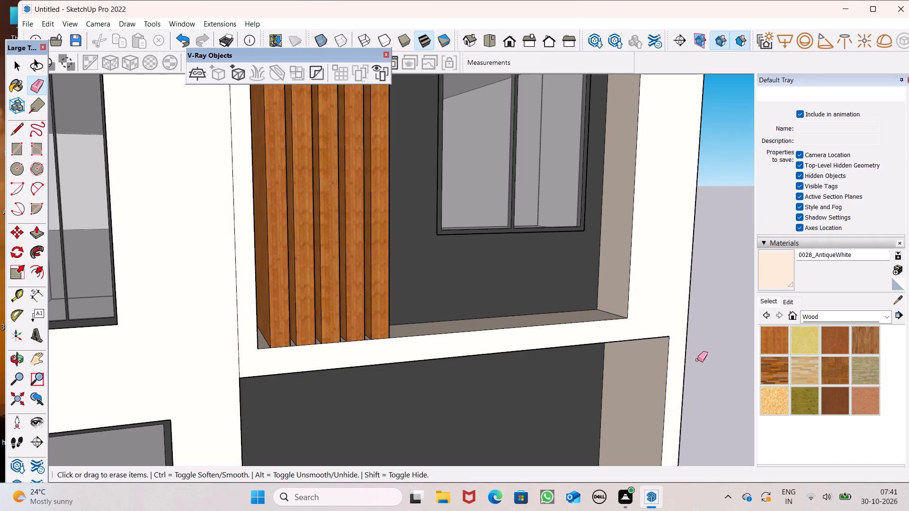
# Paint the front and side faces of the corner block's roof fascia and the band beneath it with Wood Veneer 01.
pyautogui.click(841, 406)
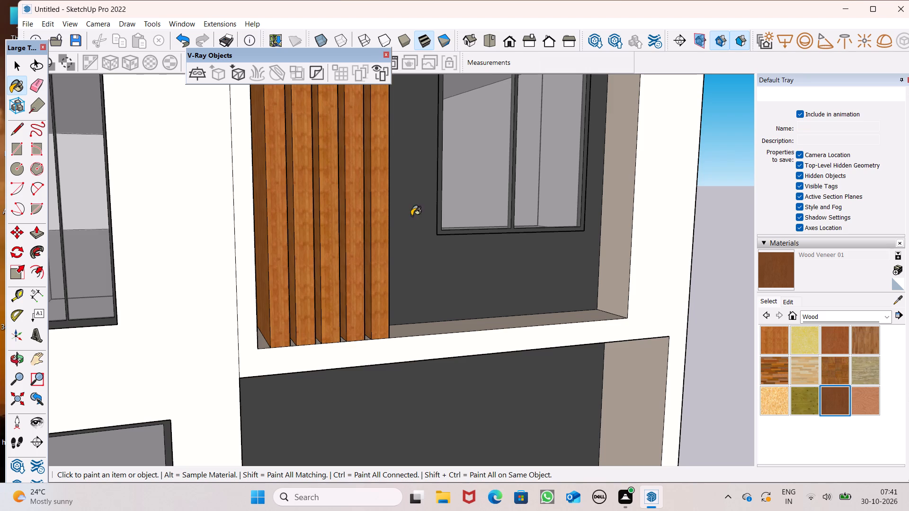
pyautogui.scroll(-14, 389, 219)
pyautogui.scroll(-5, 152, 230)
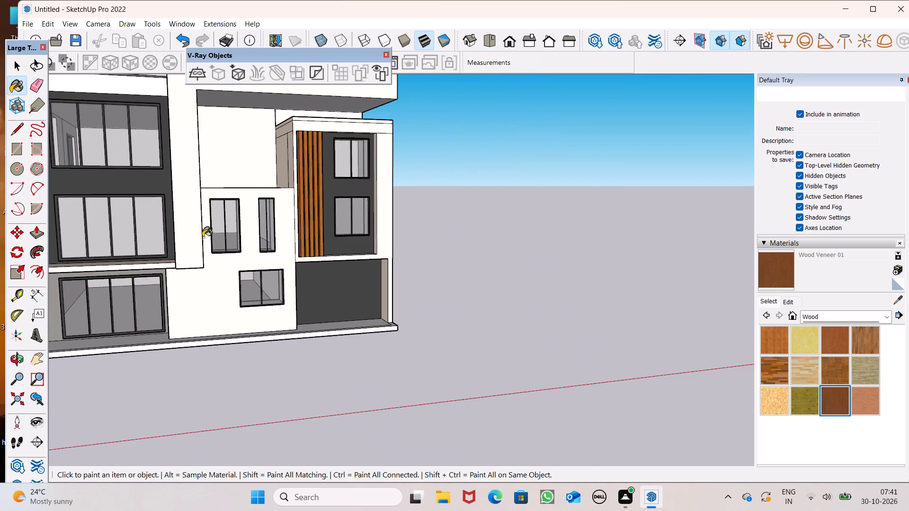
pyautogui.scroll(-6, 230, 240)
pyautogui.scroll(7, 125, 173)
pyautogui.scroll(6, 115, 114)
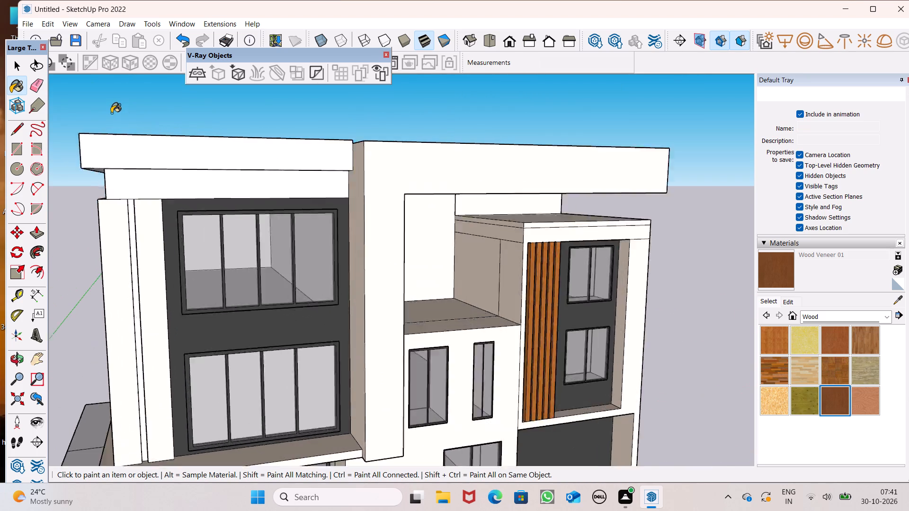
pyautogui.scroll(2, 111, 113)
pyautogui.click(141, 168)
pyautogui.click(129, 199)
pyautogui.scroll(-4, 155, 167)
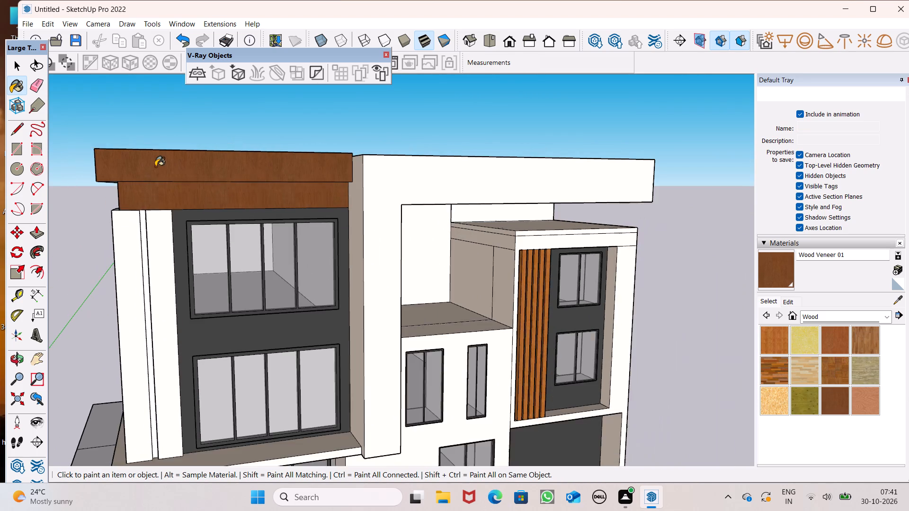
pyautogui.moveTo(124, 182); pyautogui.dragTo(310, 212, button='middle')
pyautogui.click(281, 213)
pyautogui.click(271, 241)
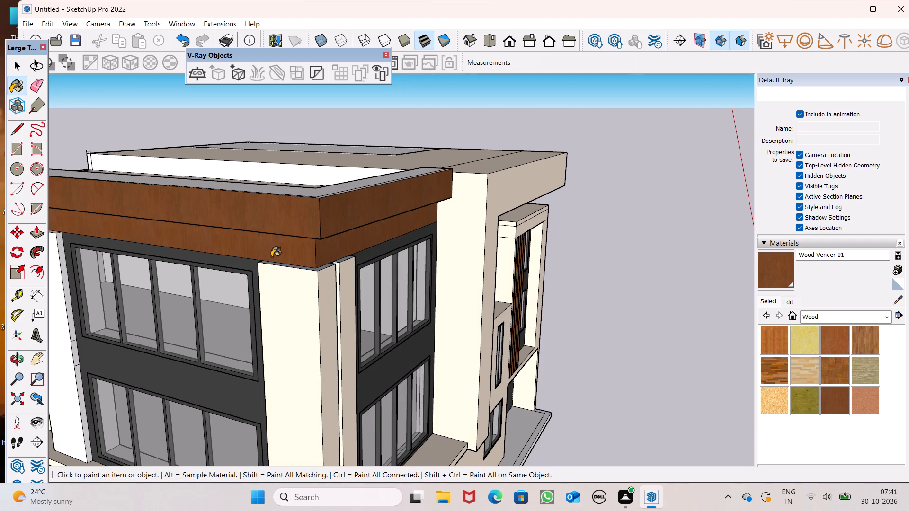
# Paint the underside of the corner block's projecting roof fascia with Wood Veneer 01.
pyautogui.scroll(1, 277, 245)
pyautogui.moveTo(276, 243); pyautogui.dragTo(142, 155, button='middle')
pyautogui.scroll(4, 169, 137)
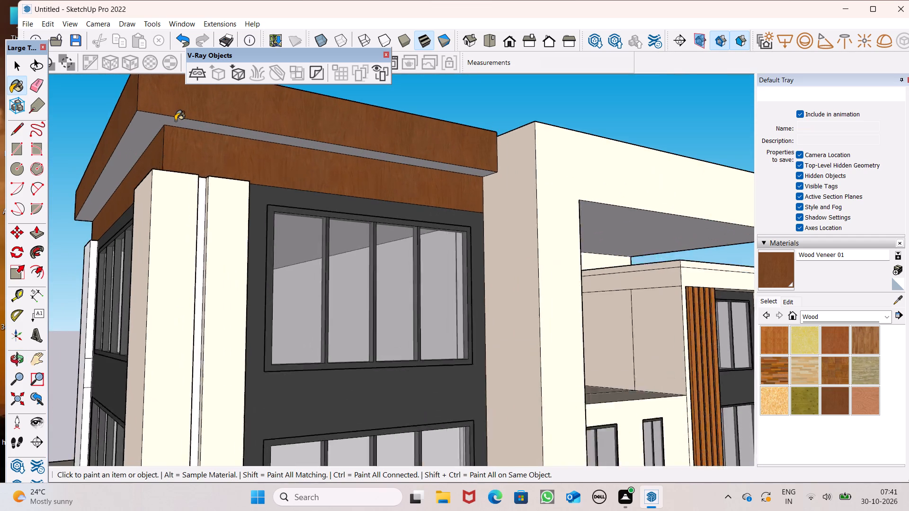
pyautogui.scroll(2, 175, 121)
pyautogui.click(155, 121)
pyautogui.scroll(-9, 241, 117)
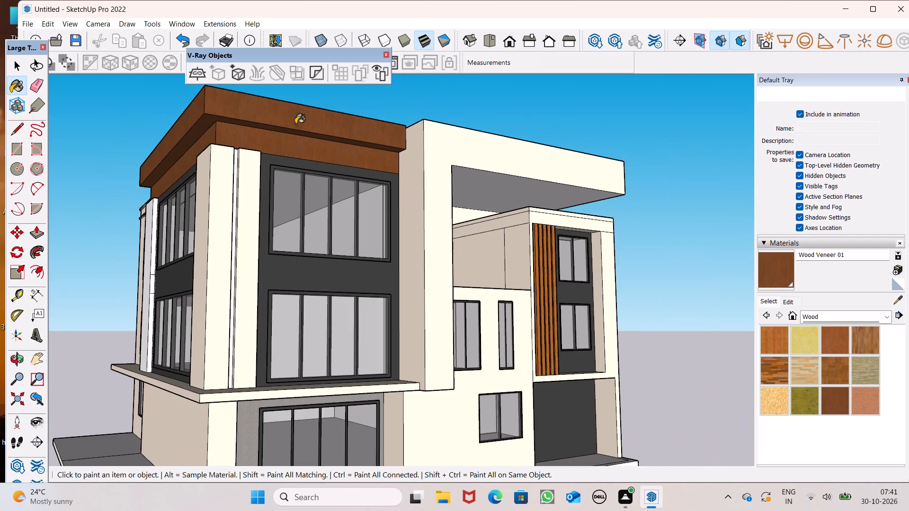
# Paint the top of the corner block's roof fascia and its thin outer edge strips with Wood Veneer 01.
pyautogui.scroll(-4, 297, 126)
pyautogui.moveTo(333, 136); pyautogui.dragTo(372, 253, button='middle')
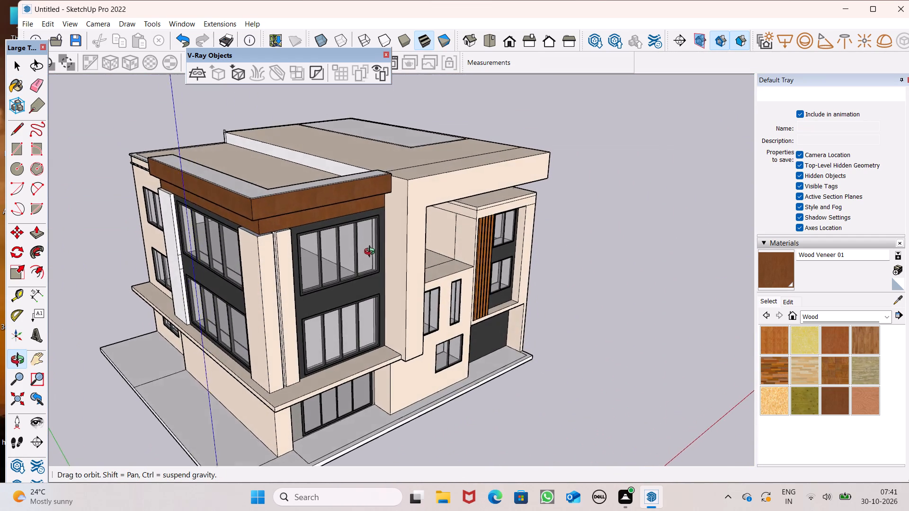
pyautogui.moveTo(372, 253); pyautogui.dragTo(369, 262, button='middle')
pyautogui.scroll(6, 265, 194)
pyautogui.click(236, 196)
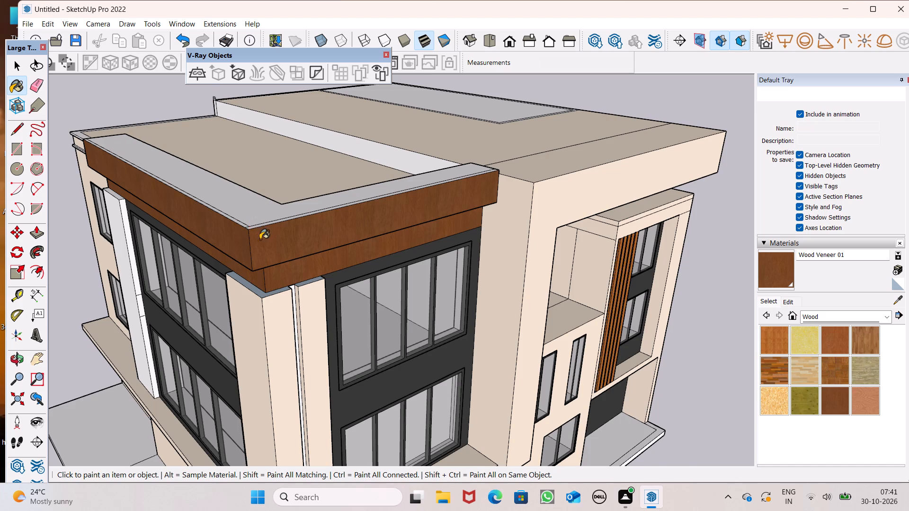
pyautogui.scroll(8, 257, 238)
pyautogui.click(225, 210)
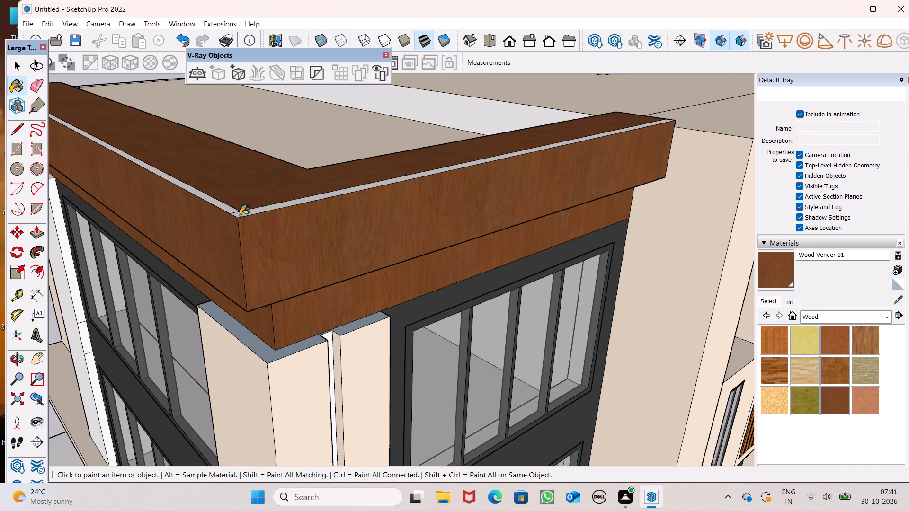
pyautogui.click(240, 215)
pyautogui.click(231, 209)
pyautogui.scroll(-7, 229, 196)
pyautogui.moveTo(249, 196); pyautogui.dragTo(176, 117, button='middle')
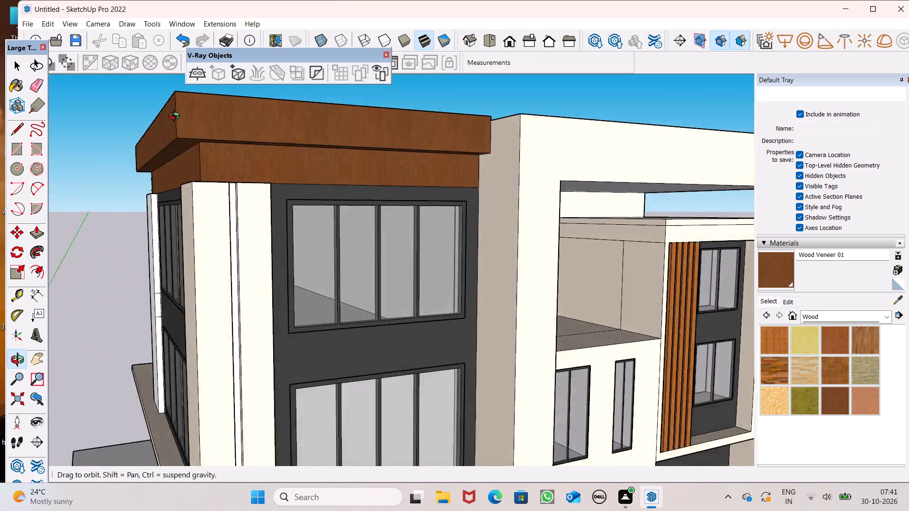
# Push/Pull the L-shaped inner top face of the corner block's roof fascia up 1'.
pyautogui.moveTo(176, 117); pyautogui.dragTo(151, 119, button='middle')
pyautogui.scroll(-4, 186, 199)
pyautogui.scroll(-4, 33, 249)
pyautogui.moveTo(144, 219); pyautogui.dragTo(166, 223, button='middle')
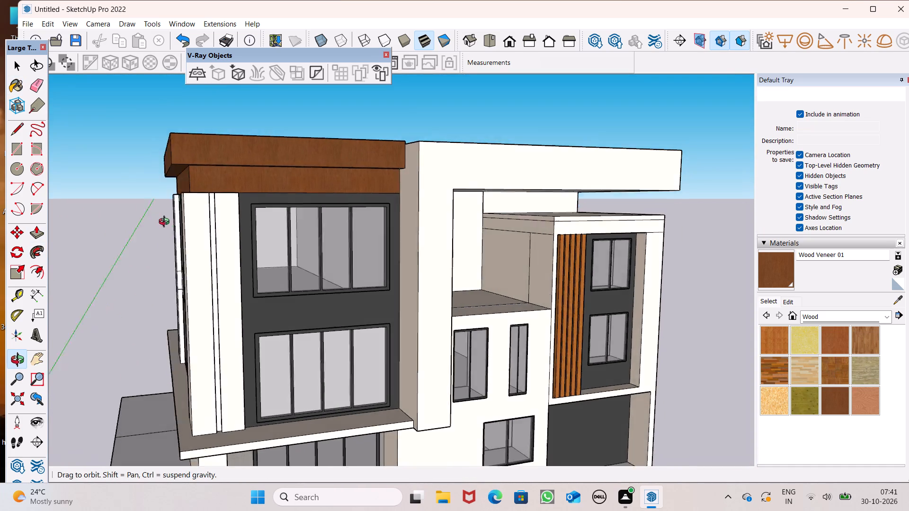
pyautogui.moveTo(166, 223); pyautogui.dragTo(194, 315, button='middle')
pyautogui.scroll(1, 187, 220)
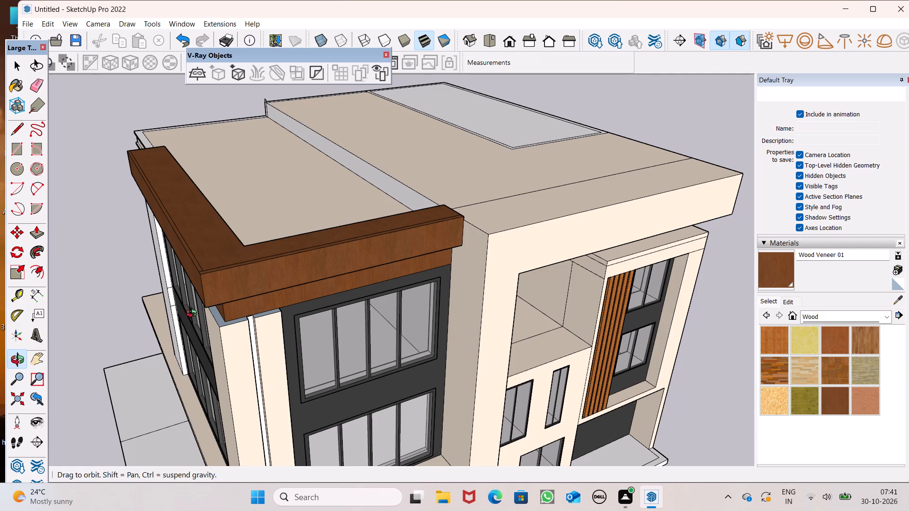
pyautogui.moveTo(194, 315); pyautogui.dragTo(179, 320, button='middle')
pyautogui.scroll(6, 191, 262)
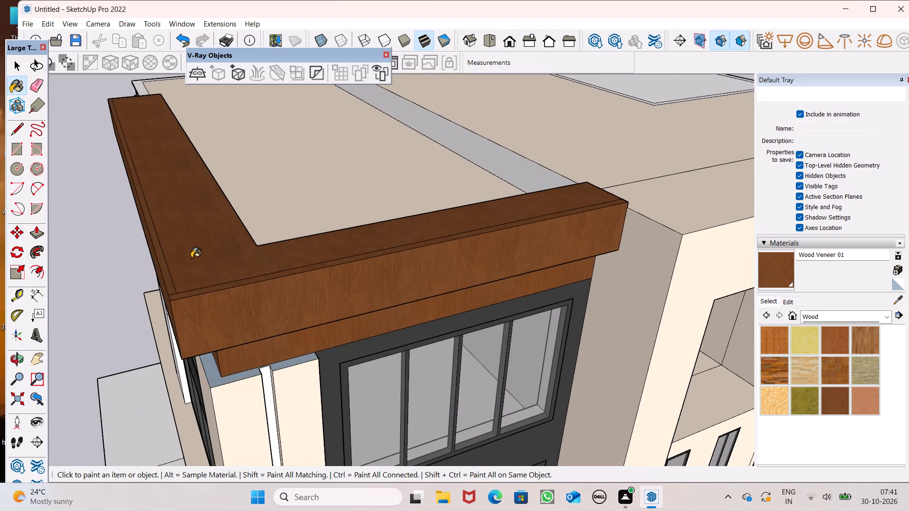
pyautogui.scroll(3, 173, 245)
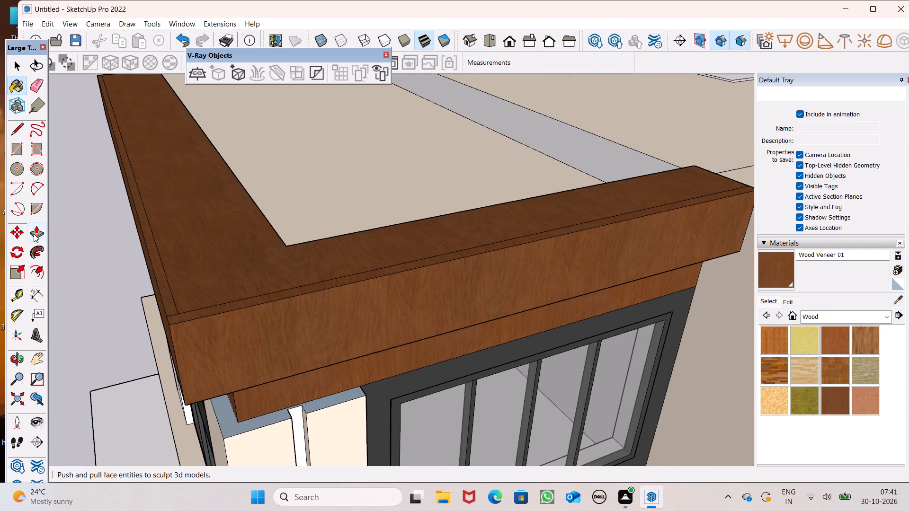
pyautogui.click(34, 233)
pyautogui.click(217, 285)
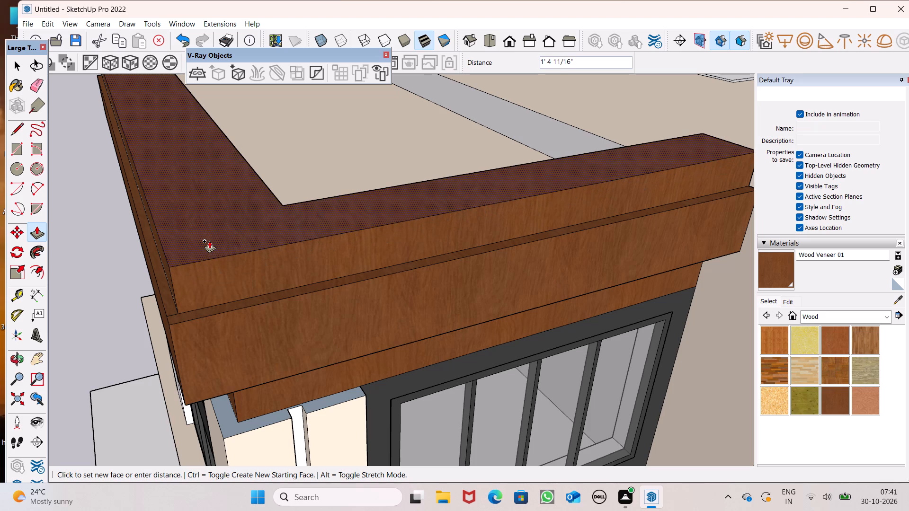
pyautogui.press('1')
pyautogui.press("'")
pyautogui.press('Return')
# Push/Pull the top face of the corner block's raised fascia band up another 5".
pyautogui.moveTo(227, 282); pyautogui.dragTo(231, 214, button='middle')
pyautogui.scroll(1, 231, 214)
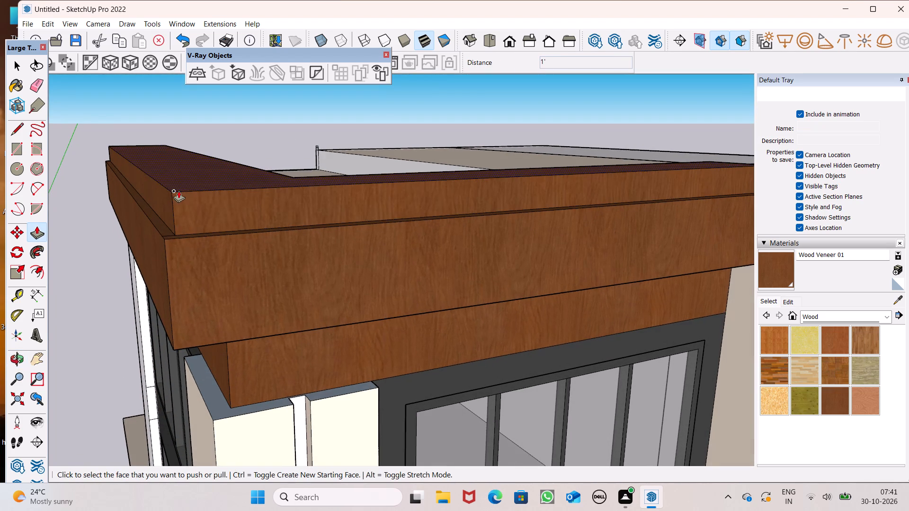
pyautogui.scroll(-12, 274, 174)
pyautogui.moveTo(304, 214); pyautogui.dragTo(337, 286, button='middle')
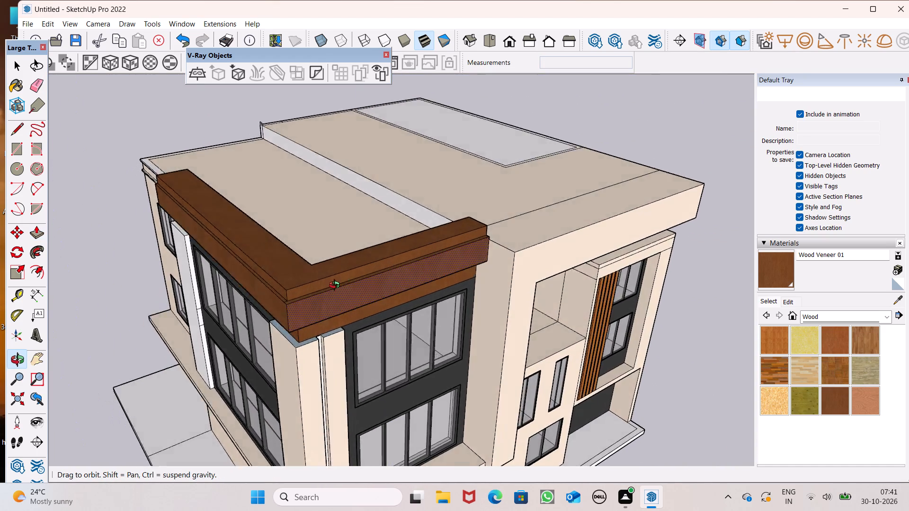
pyautogui.moveTo(337, 286); pyautogui.dragTo(338, 317, button='middle')
pyautogui.scroll(4, 245, 320)
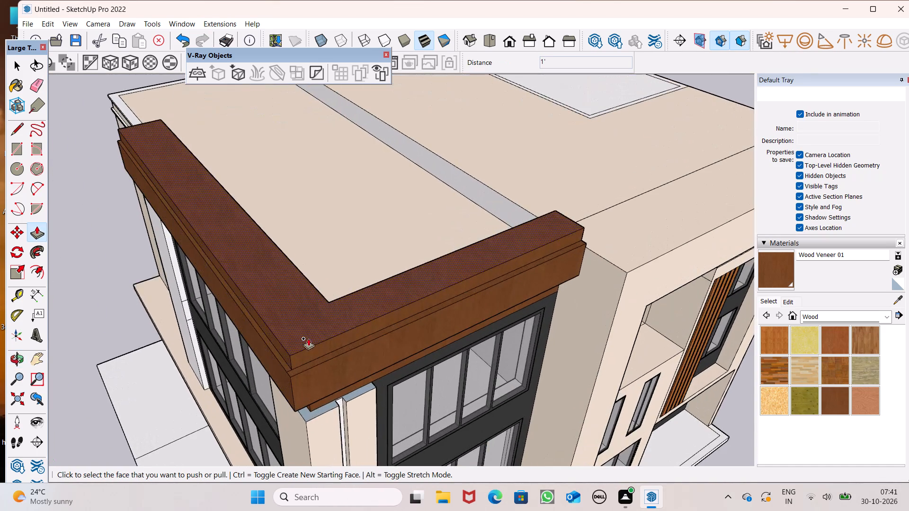
pyautogui.scroll(8, 288, 351)
pyautogui.moveTo(307, 344); pyautogui.dragTo(306, 323)
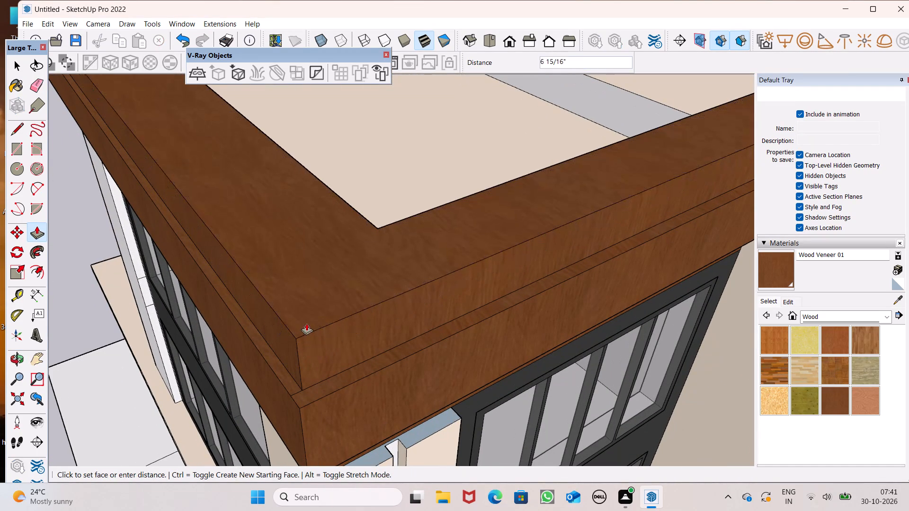
pyautogui.moveTo(306, 323); pyautogui.dragTo(306, 321)
pyautogui.press('5')
pyautogui.hotkey('shift', '"')
pyautogui.press('Return')
pyautogui.press('\\')
# Examine the raised fascia band on the corner block from below, from roof level and from farther away.
pyautogui.scroll(-6, 269, 324)
pyautogui.moveTo(298, 371); pyautogui.dragTo(313, 179, button='middle')
pyautogui.scroll(4, 313, 179)
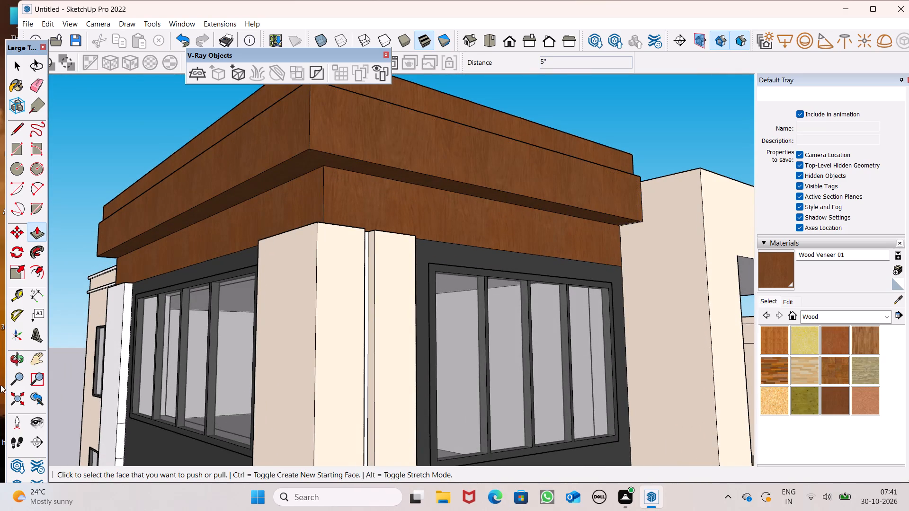
pyautogui.scroll(-5, 306, 184)
pyautogui.moveTo(316, 234); pyautogui.dragTo(323, 331, button='middle')
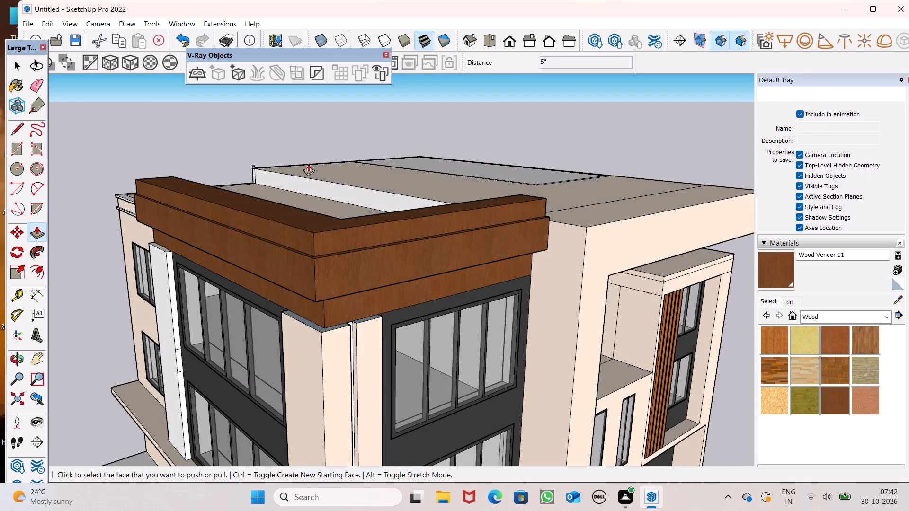
pyautogui.scroll(2, 307, 164)
pyautogui.scroll(-2, 285, 256)
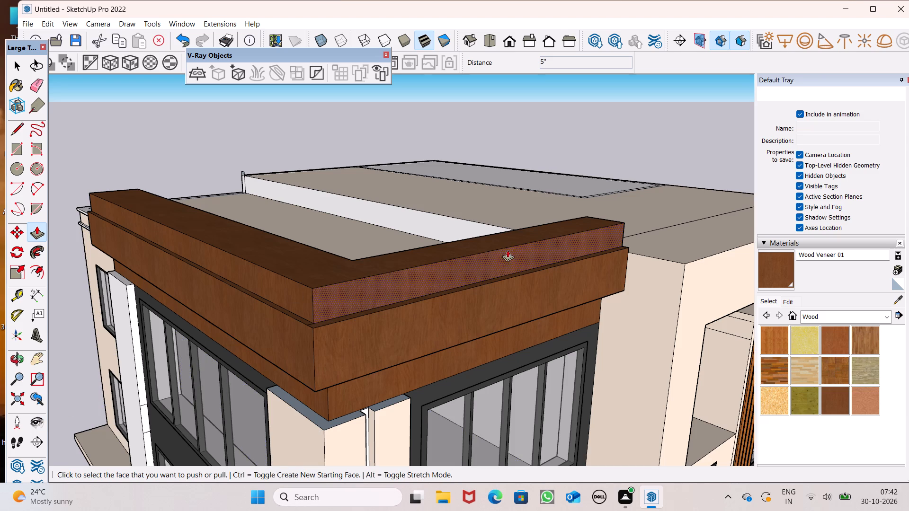
pyautogui.scroll(-5, 312, 204)
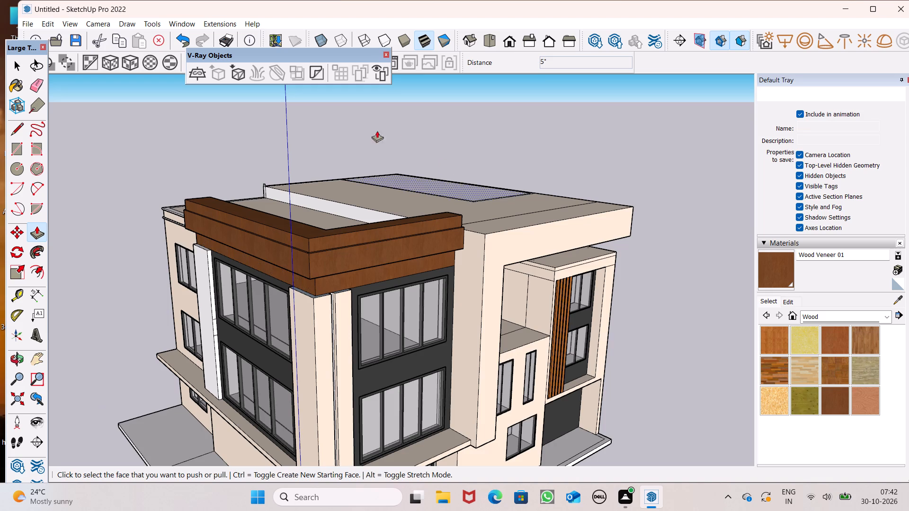
pyautogui.scroll(-2, 330, 136)
# Pull both outer faces of the raised upper band outward, flush with the fascia below, on the two sides of the corner.
pyautogui.moveTo(348, 183); pyautogui.dragTo(324, 311, button='middle')
pyautogui.scroll(7, 325, 314)
pyautogui.scroll(2, 285, 362)
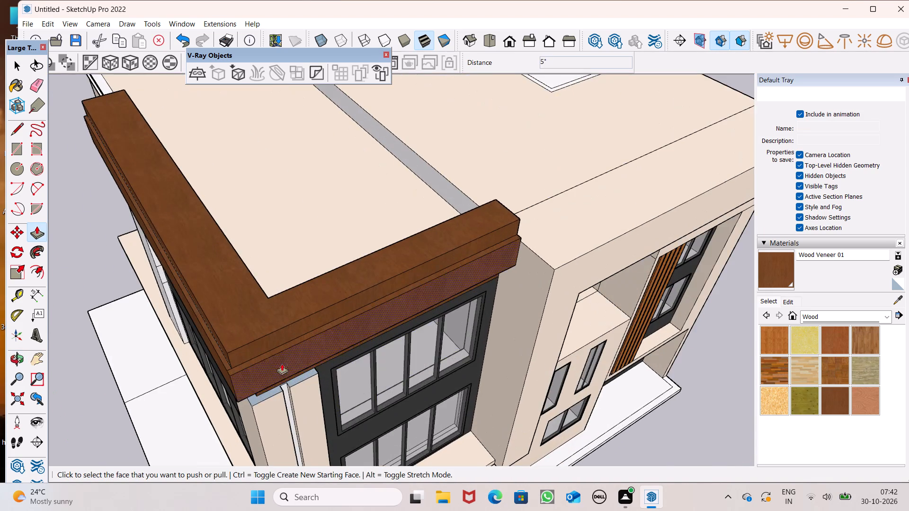
pyautogui.scroll(5, 282, 363)
pyautogui.scroll(-4, 221, 361)
pyautogui.moveTo(203, 365); pyautogui.dragTo(291, 336, button='middle')
pyautogui.scroll(3, 291, 336)
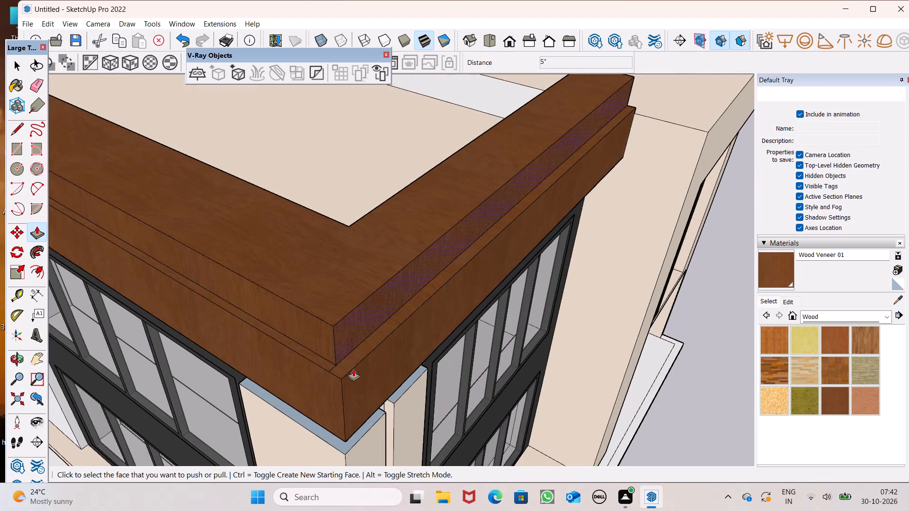
pyautogui.scroll(6, 352, 370)
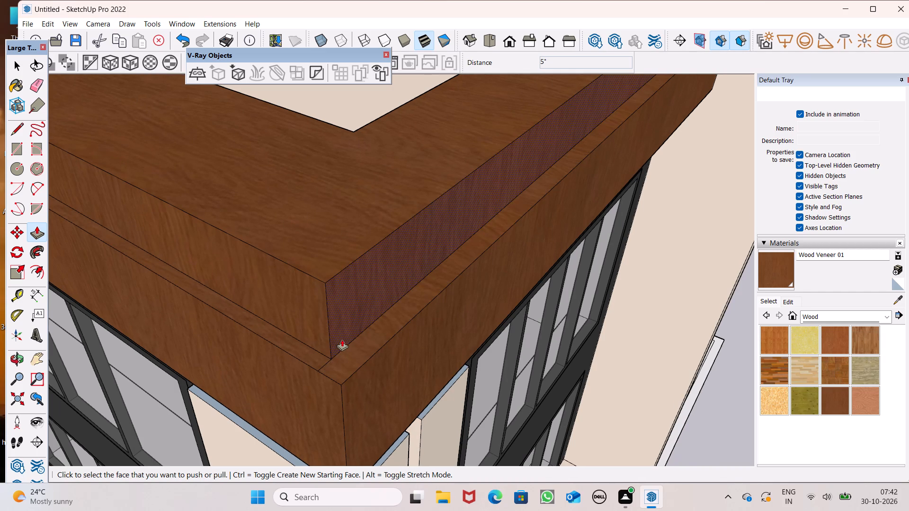
pyautogui.scroll(5, 344, 338)
pyautogui.moveTo(342, 335); pyautogui.dragTo(363, 361)
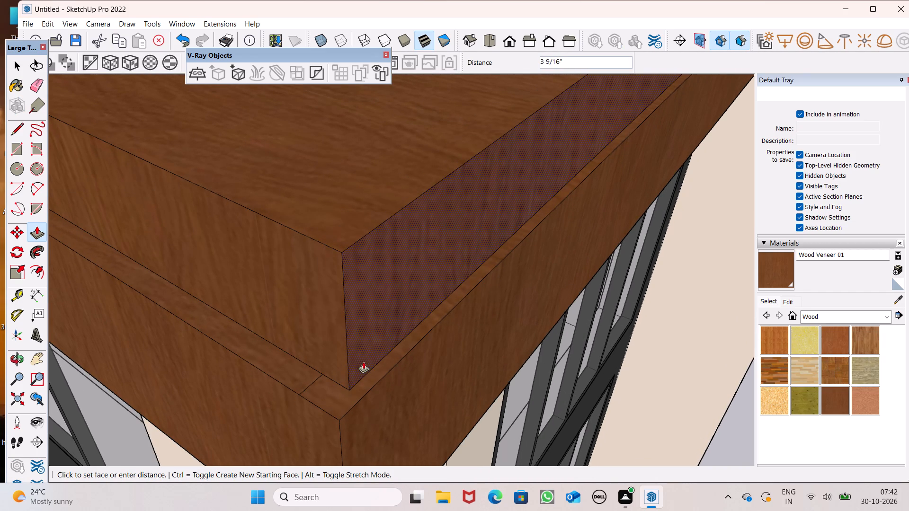
pyautogui.moveTo(363, 361); pyautogui.dragTo(361, 357)
pyautogui.moveTo(373, 372); pyautogui.dragTo(348, 217, button='middle')
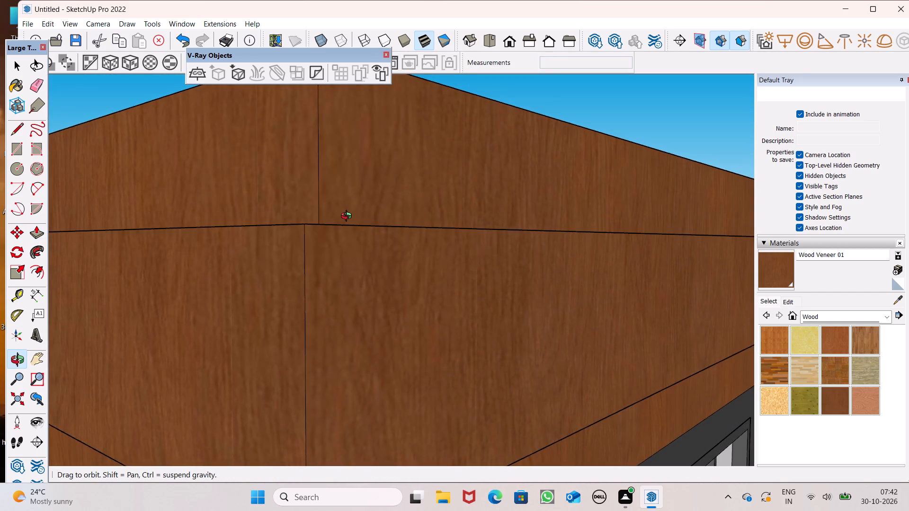
pyautogui.moveTo(348, 217); pyautogui.dragTo(348, 332, button='middle')
pyautogui.moveTo(344, 321); pyautogui.dragTo(353, 342)
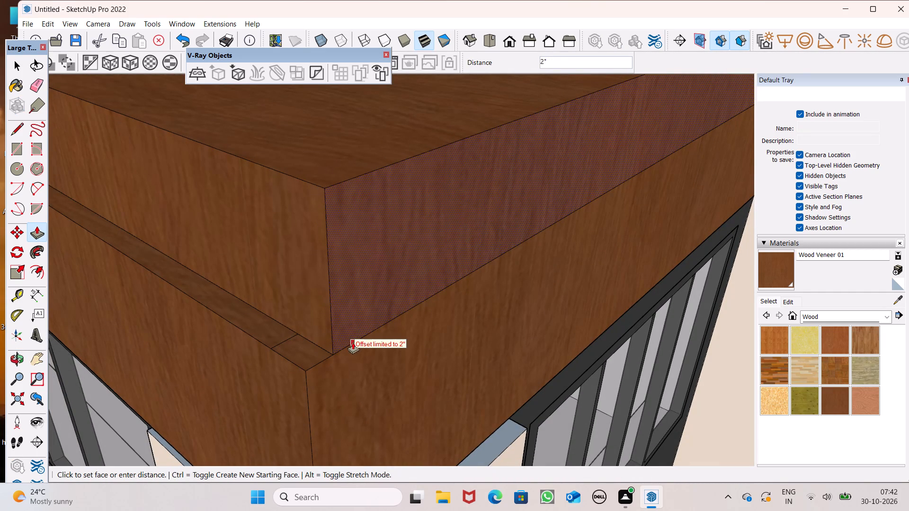
pyautogui.moveTo(353, 342); pyautogui.dragTo(353, 349)
pyautogui.moveTo(298, 313); pyautogui.dragTo(285, 363)
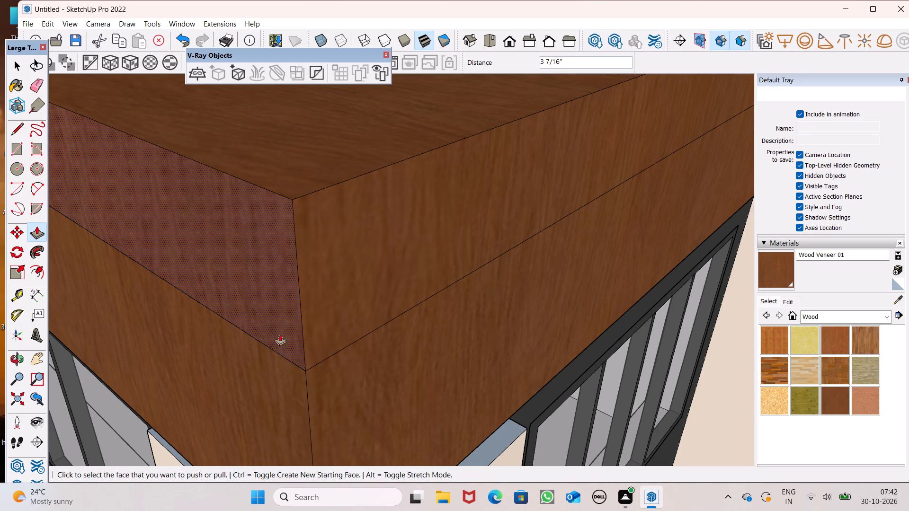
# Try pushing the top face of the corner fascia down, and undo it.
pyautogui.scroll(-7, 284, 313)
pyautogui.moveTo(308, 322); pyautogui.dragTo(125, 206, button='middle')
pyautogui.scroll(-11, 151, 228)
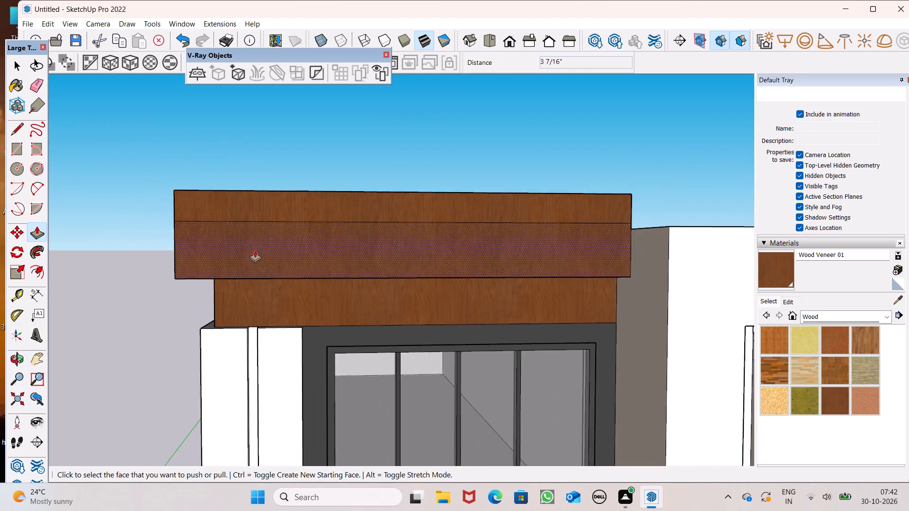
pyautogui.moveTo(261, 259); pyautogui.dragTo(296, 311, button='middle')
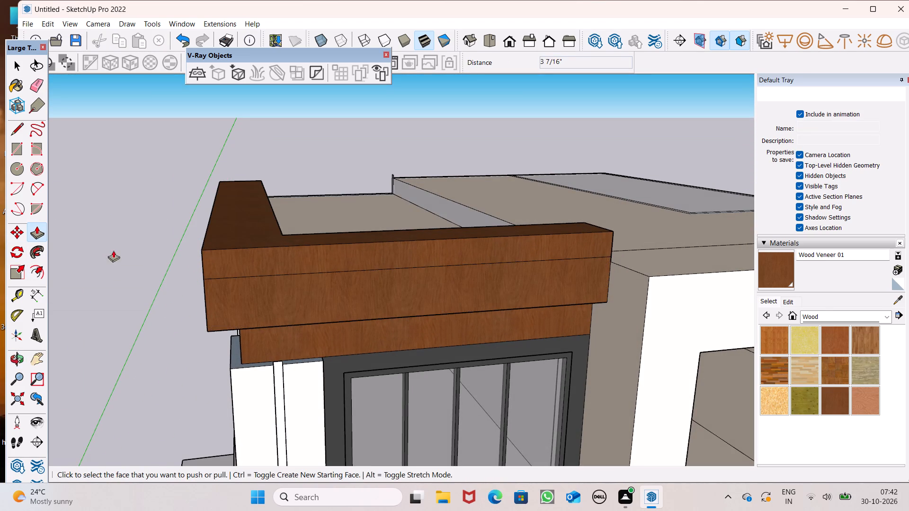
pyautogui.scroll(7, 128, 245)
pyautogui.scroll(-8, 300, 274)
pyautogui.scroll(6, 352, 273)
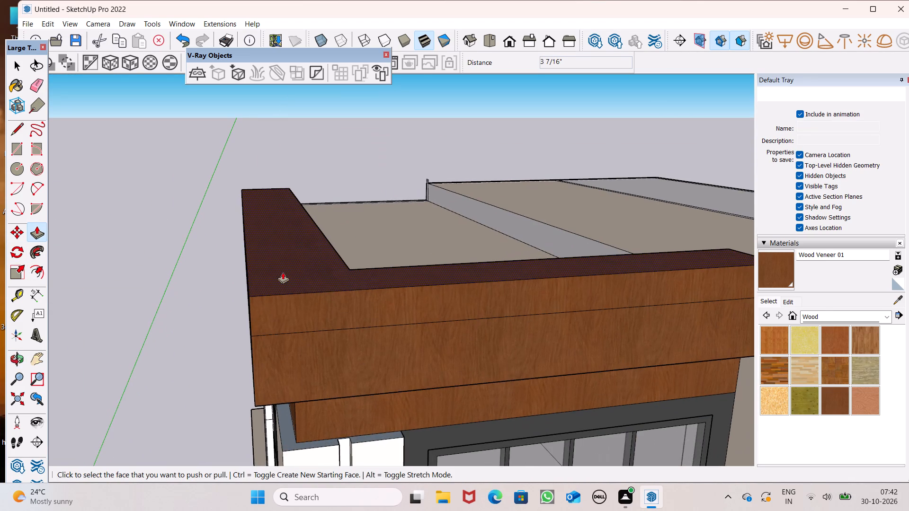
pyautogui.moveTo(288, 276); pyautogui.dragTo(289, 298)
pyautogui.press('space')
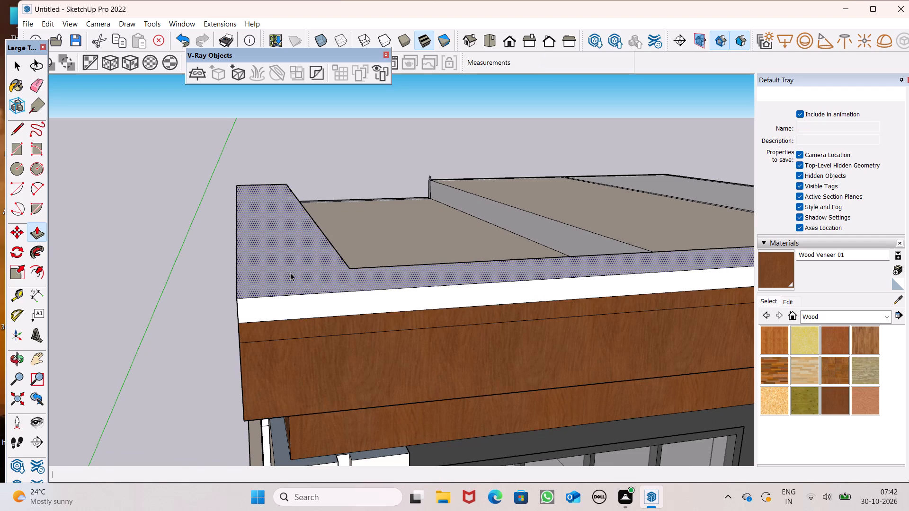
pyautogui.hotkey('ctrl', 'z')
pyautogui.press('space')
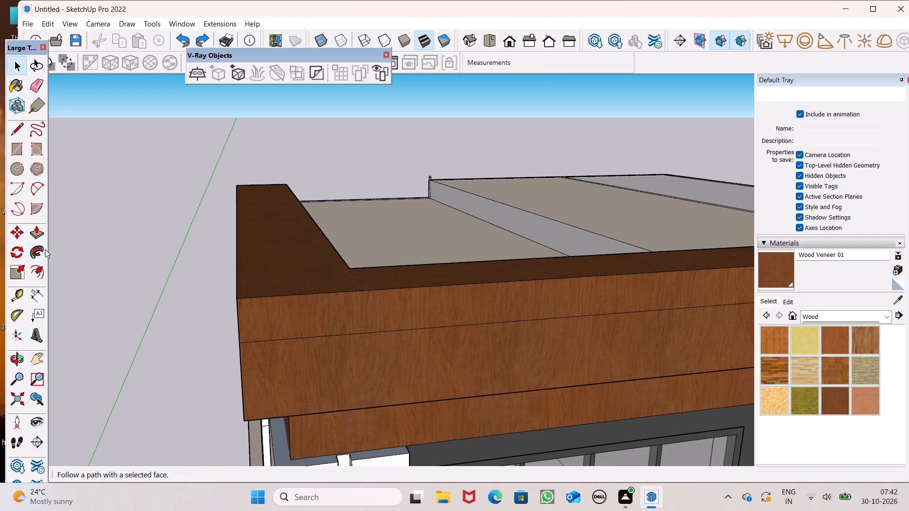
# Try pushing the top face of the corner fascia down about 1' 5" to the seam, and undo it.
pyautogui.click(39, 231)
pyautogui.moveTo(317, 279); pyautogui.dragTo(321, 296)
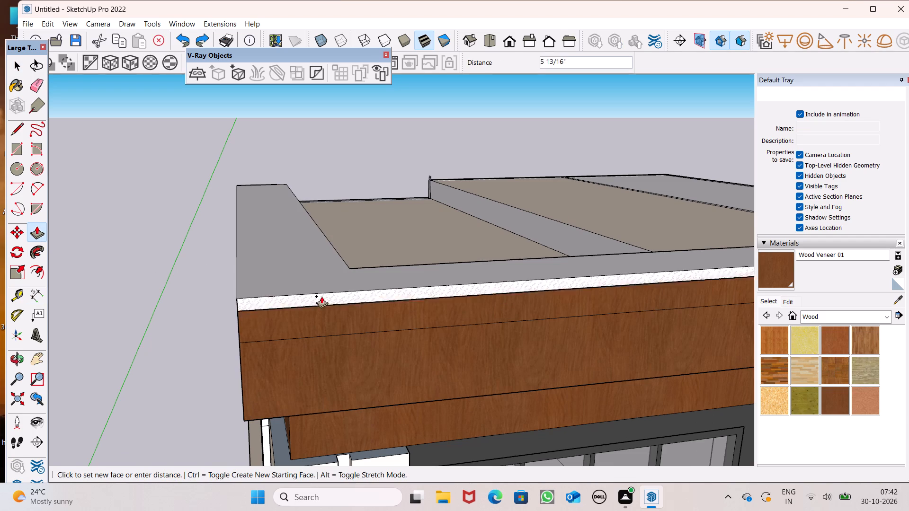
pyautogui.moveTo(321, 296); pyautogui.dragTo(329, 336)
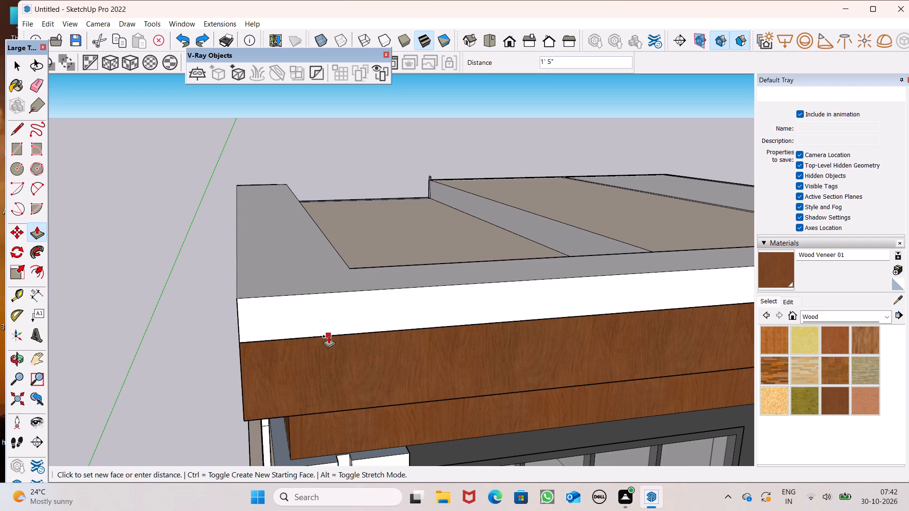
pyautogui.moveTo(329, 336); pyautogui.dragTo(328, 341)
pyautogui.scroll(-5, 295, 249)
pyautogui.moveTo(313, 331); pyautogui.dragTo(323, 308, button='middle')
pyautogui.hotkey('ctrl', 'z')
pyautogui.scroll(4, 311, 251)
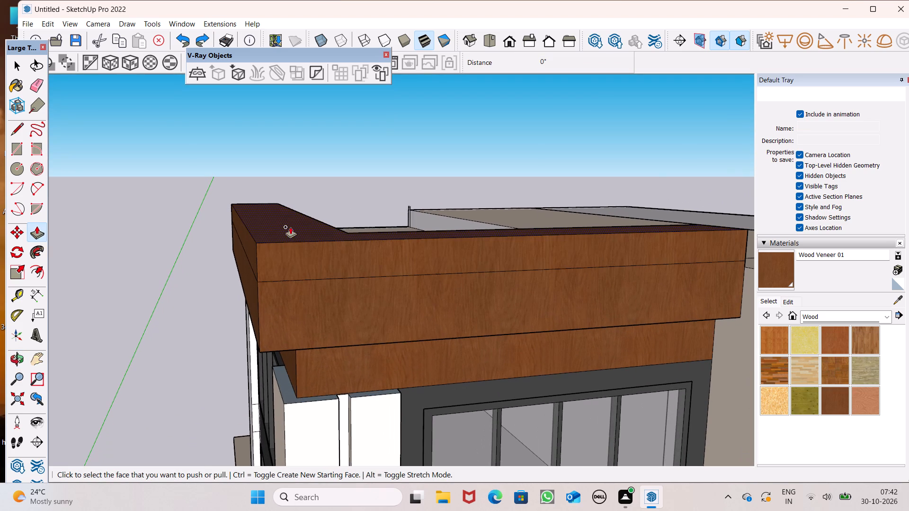
# Push the corner fascia's top face down about 1' 8 5/8" to form a narrow strip just below the seam.
pyautogui.moveTo(285, 232); pyautogui.dragTo(290, 271)
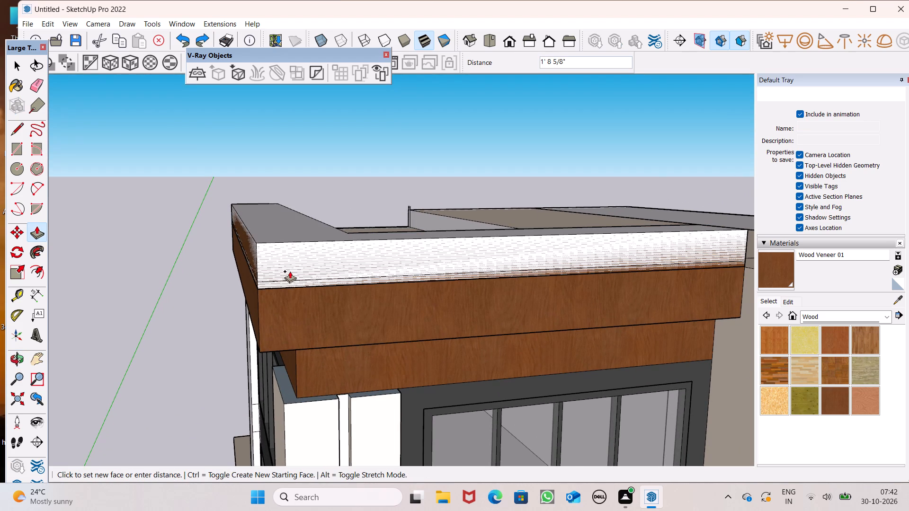
pyautogui.moveTo(290, 271); pyautogui.dragTo(288, 272)
pyautogui.press('space')
pyautogui.scroll(-1, 286, 234)
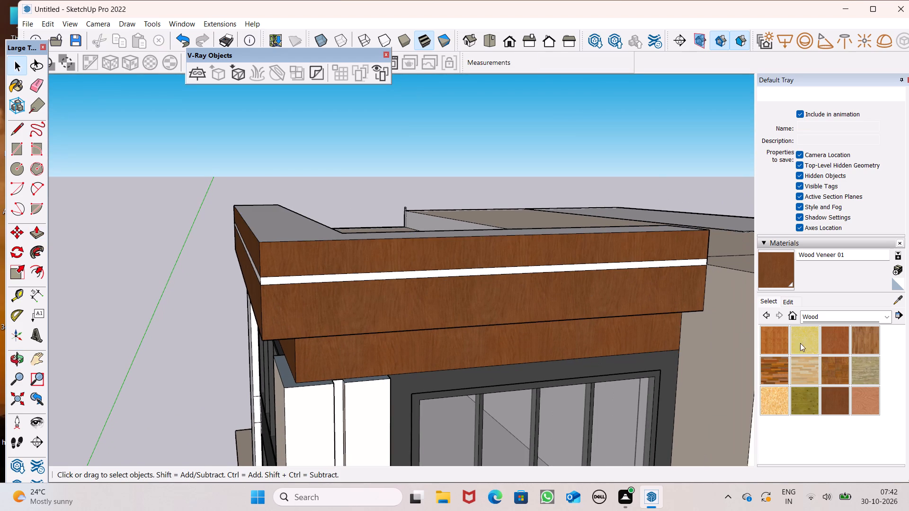
# Push the narrow white strip inward on both sides of the corner fascia to form a recessed groove, about 3 13/16" on the second side.
pyautogui.click(37, 237)
pyautogui.moveTo(211, 326); pyautogui.dragTo(285, 357, button='middle')
pyautogui.scroll(7, 382, 322)
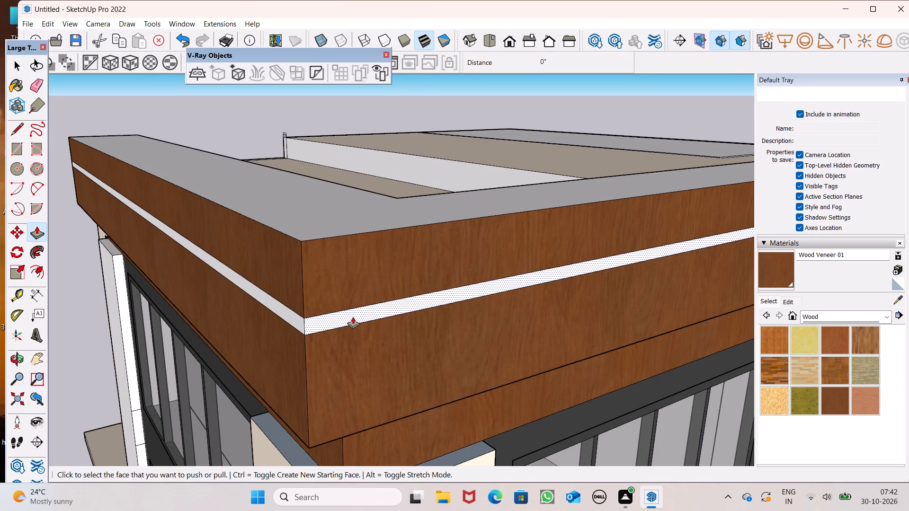
pyautogui.moveTo(353, 317); pyautogui.dragTo(338, 317)
pyautogui.moveTo(283, 312); pyautogui.dragTo(285, 311)
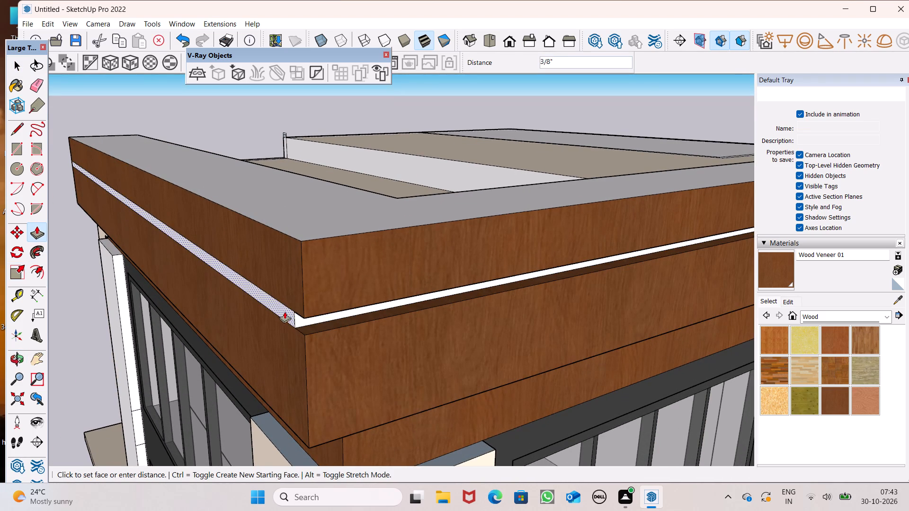
pyautogui.moveTo(285, 311); pyautogui.dragTo(299, 314)
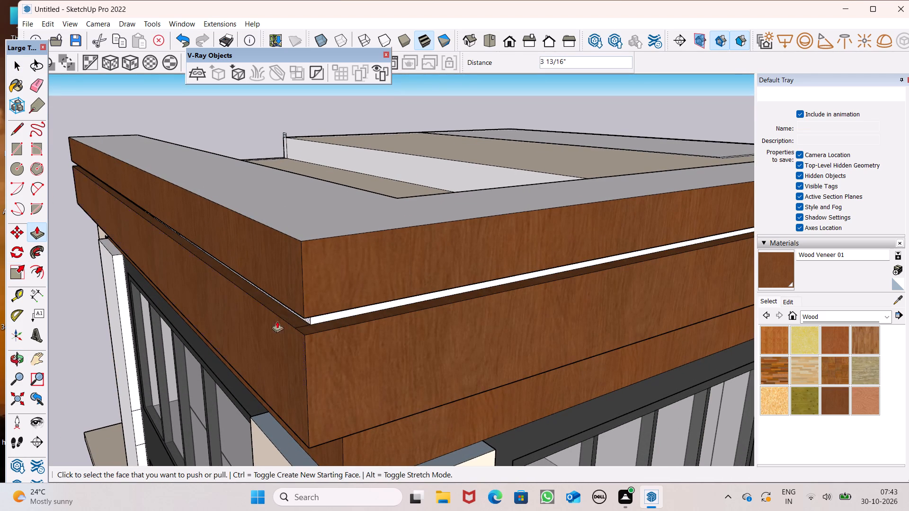
# Paint the recessed white strip on both sides of the corner fascia with Wood Veneer 01.
pyautogui.moveTo(278, 339); pyautogui.dragTo(394, 295, button='middle')
pyautogui.click(775, 272)
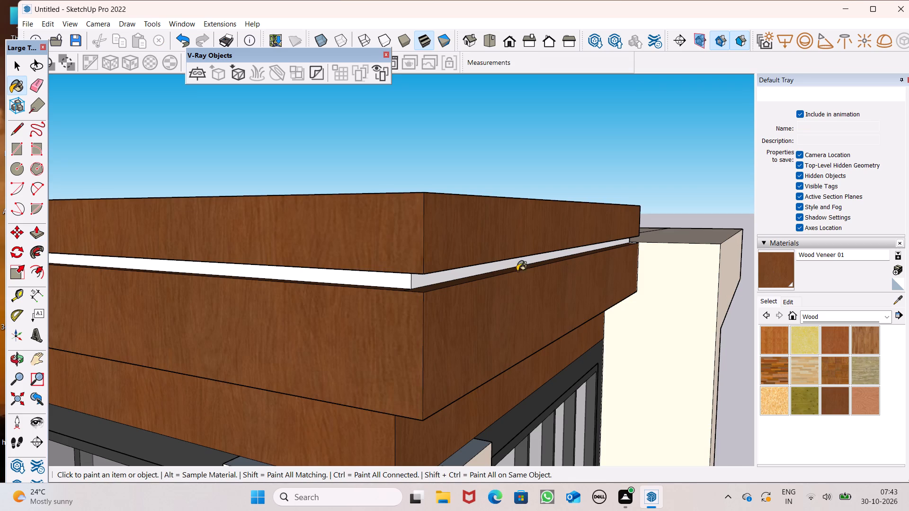
pyautogui.scroll(6, 492, 273)
pyautogui.click(383, 282)
pyautogui.click(248, 286)
pyautogui.scroll(-8, 361, 259)
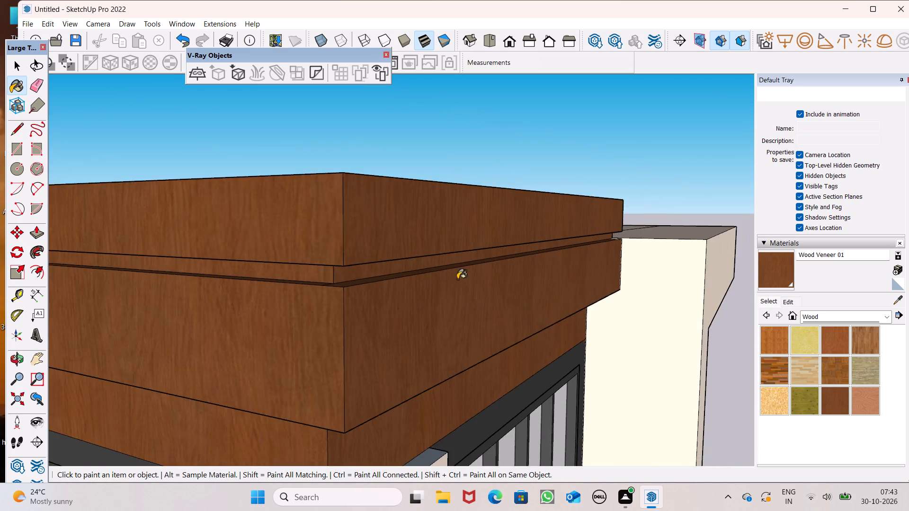
# Paint the remaining faces inside the corner fascia's groove, including its underside on both sides, with Wood Veneer 01.
pyautogui.moveTo(457, 282); pyautogui.dragTo(295, 412, button='middle')
pyautogui.scroll(1, 456, 283)
pyautogui.click(285, 171)
pyautogui.scroll(-5, 301, 210)
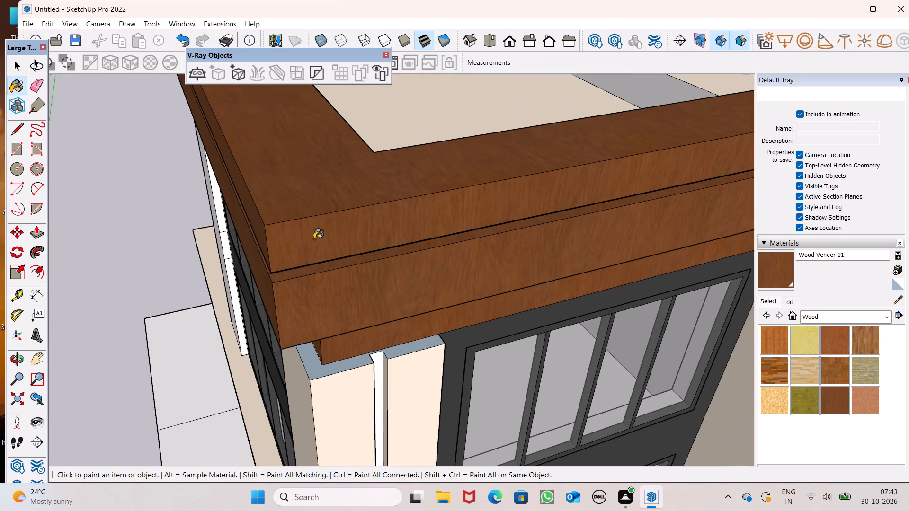
pyautogui.scroll(-8, 314, 239)
pyautogui.moveTo(293, 271); pyautogui.dragTo(478, 99, button='middle')
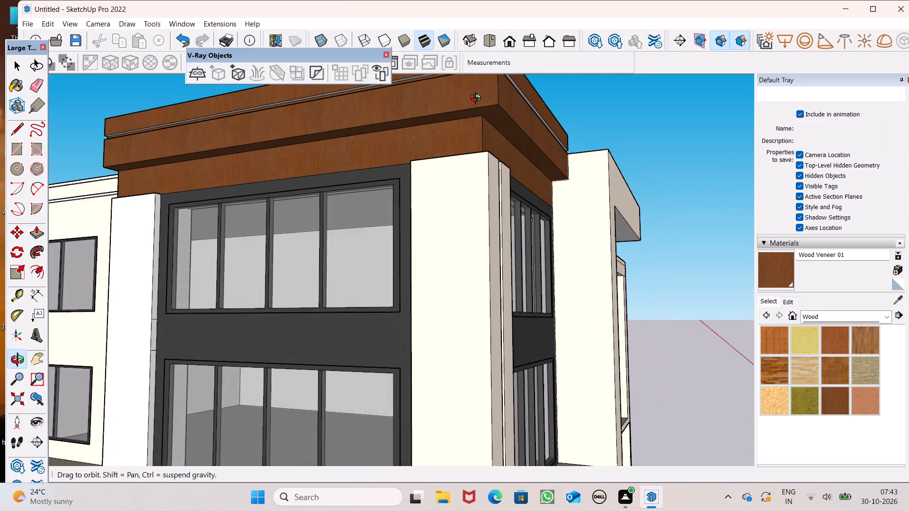
pyautogui.moveTo(478, 99); pyautogui.dragTo(425, 133, button='middle')
pyautogui.scroll(-5, 305, 279)
pyautogui.moveTo(310, 280); pyautogui.dragTo(329, 158, button='middle')
pyautogui.scroll(-5, 295, 282)
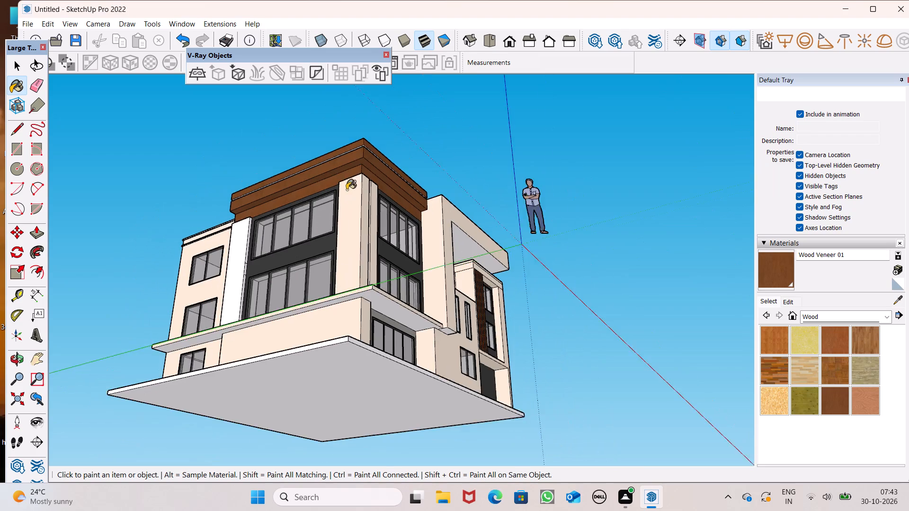
pyautogui.scroll(7, 350, 181)
pyautogui.scroll(8, 370, 129)
pyautogui.middleClick(370, 129)
pyautogui.scroll(14, 357, 138)
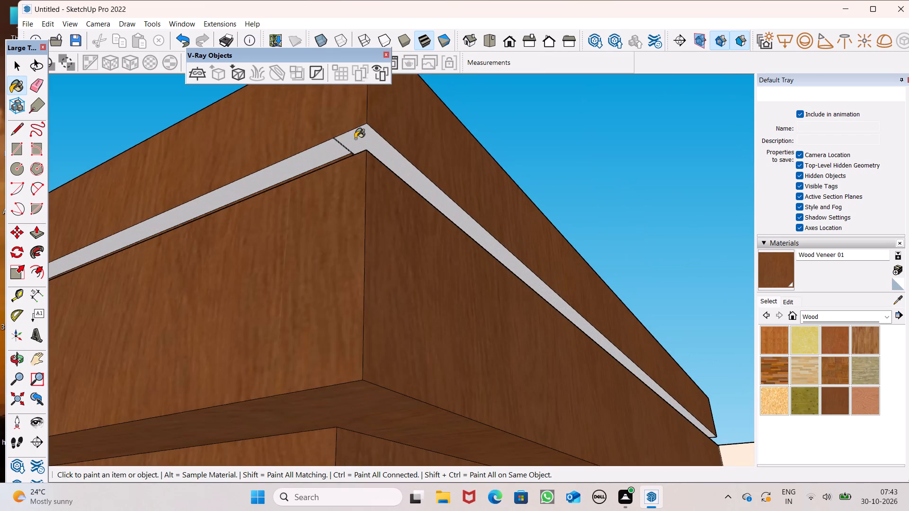
pyautogui.click(355, 139)
pyautogui.click(344, 148)
pyautogui.click(334, 154)
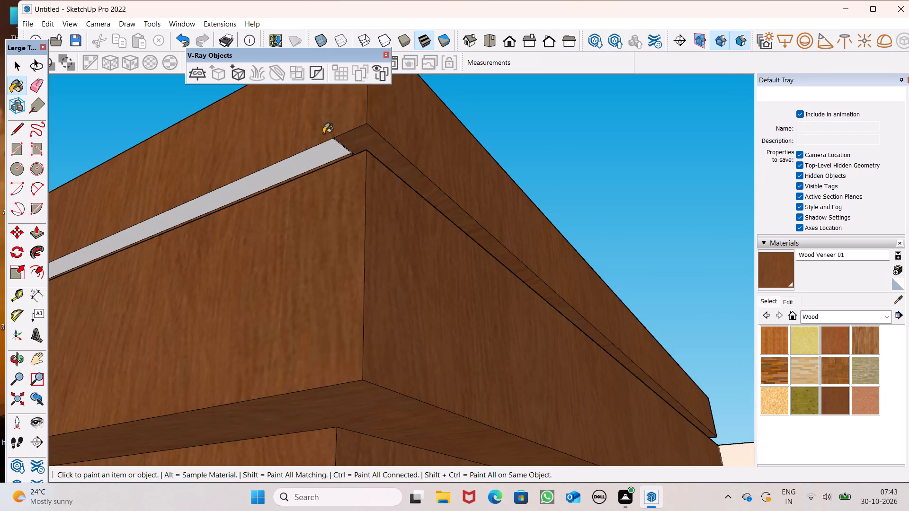
# Erase the stray edge crossing the groove's underside near the corner, and repaint the merged face with Wood Veneer 01.
pyautogui.click(40, 88)
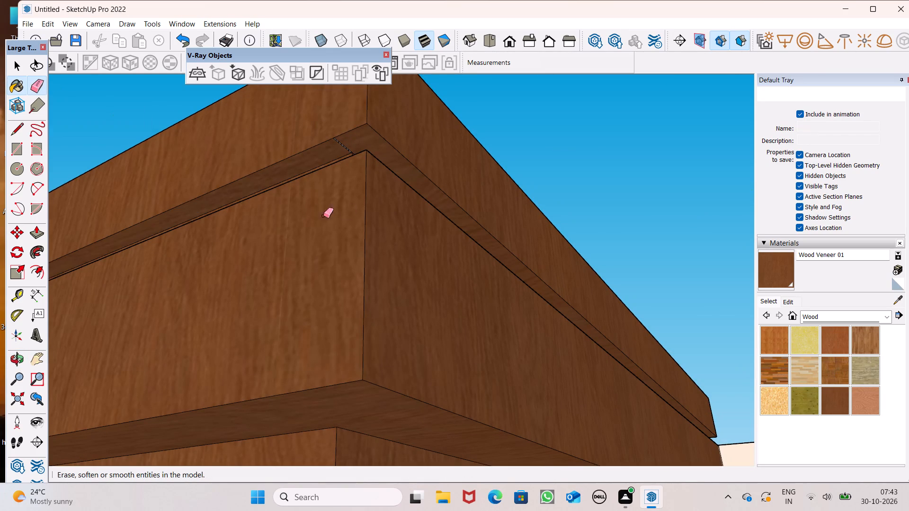
pyautogui.scroll(6, 380, 216)
pyautogui.moveTo(327, 96); pyautogui.dragTo(317, 103)
pyautogui.scroll(-4, 359, 198)
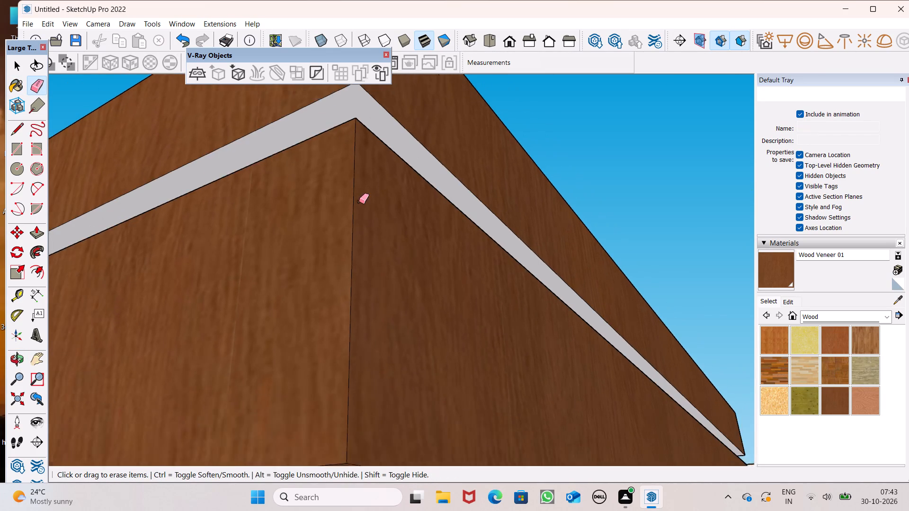
pyautogui.scroll(-2, 359, 202)
pyautogui.click(795, 266)
pyautogui.click(784, 261)
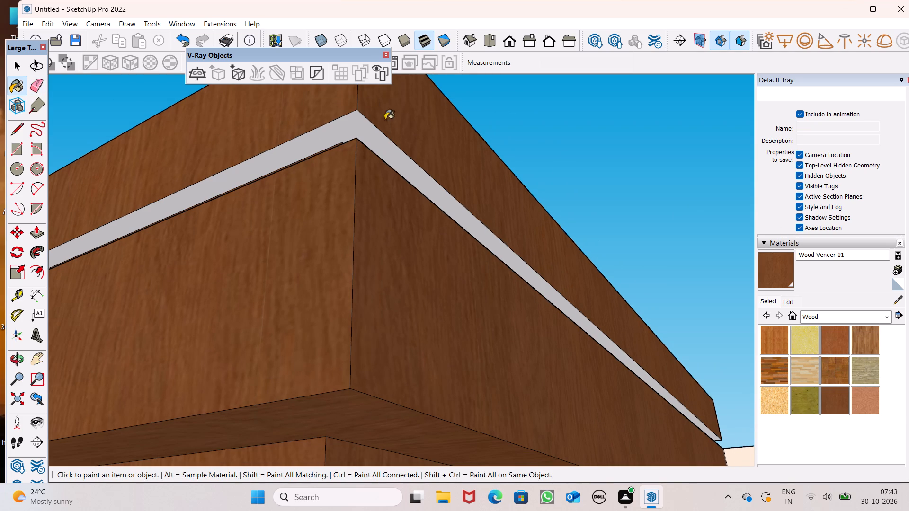
pyautogui.click(341, 133)
# Paint the white end face of the lower band beneath the corner fascia with Wood Veneer 01.
pyautogui.scroll(-9, 360, 140)
pyautogui.moveTo(469, 196); pyautogui.dragTo(294, 222, button='middle')
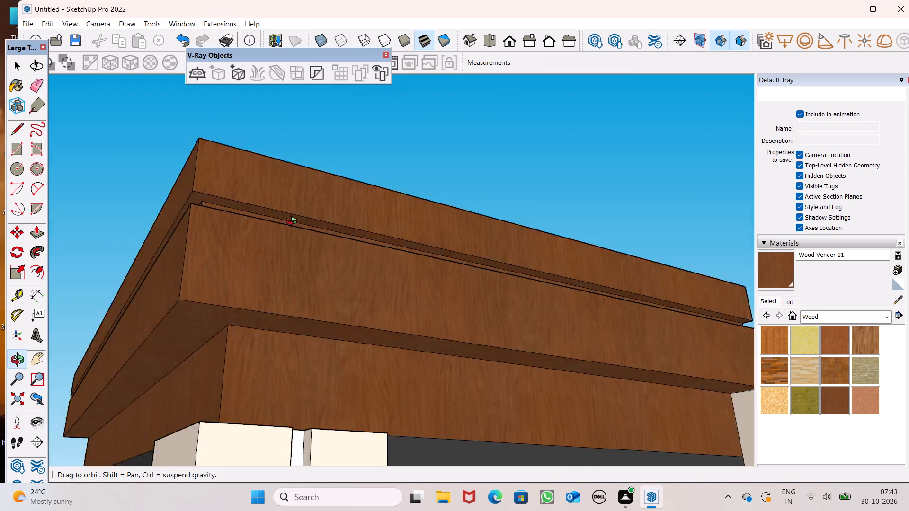
pyautogui.moveTo(294, 222); pyautogui.dragTo(267, 226, button='middle')
pyautogui.scroll(-1, 267, 223)
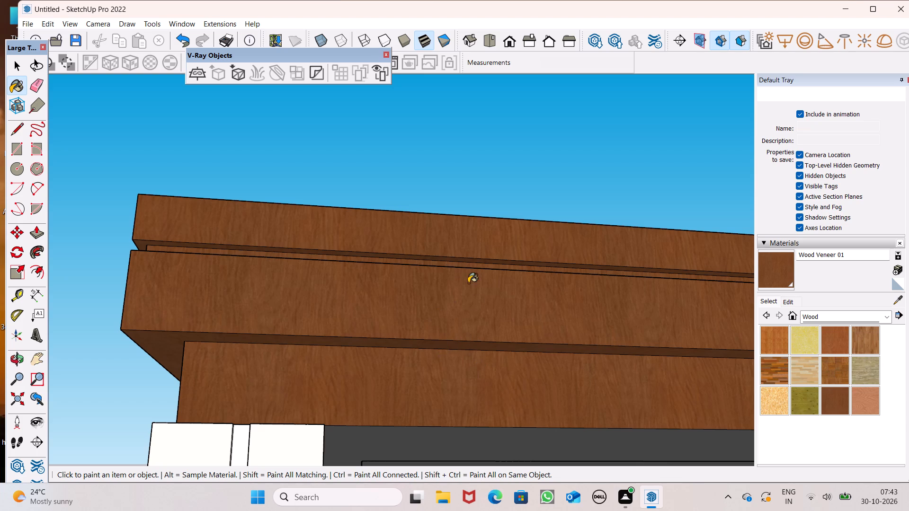
pyautogui.scroll(-10, 447, 253)
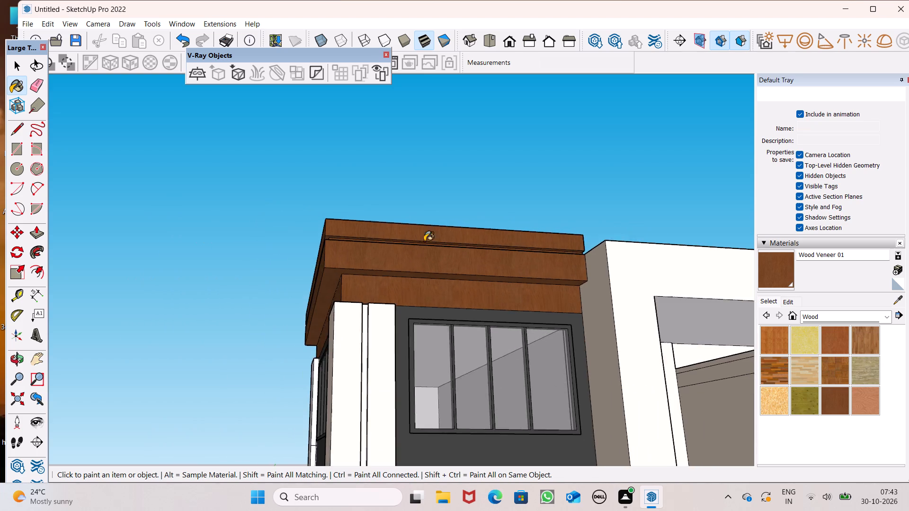
pyautogui.moveTo(414, 255); pyautogui.dragTo(908, 277, button='middle')
pyautogui.scroll(1, 414, 258)
pyautogui.moveTo(241, 265); pyautogui.dragTo(386, 311, button='middle')
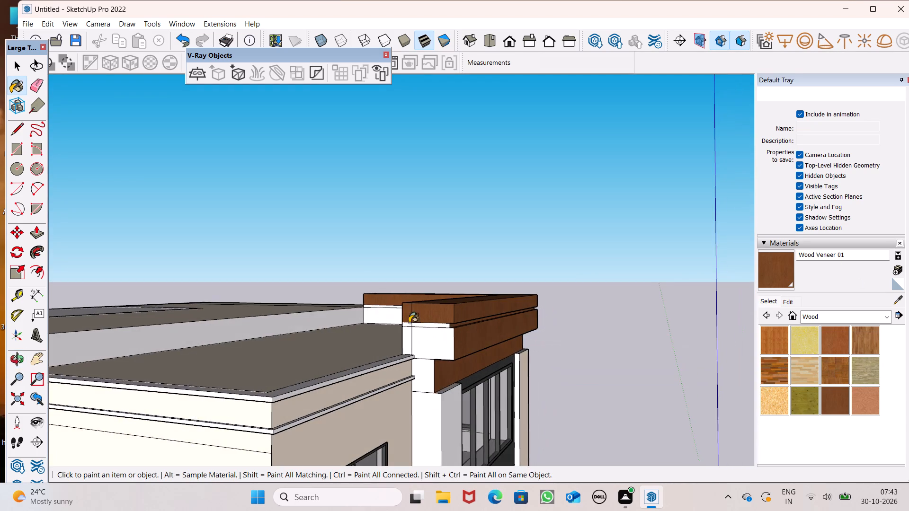
pyautogui.scroll(5, 421, 410)
pyautogui.click(423, 358)
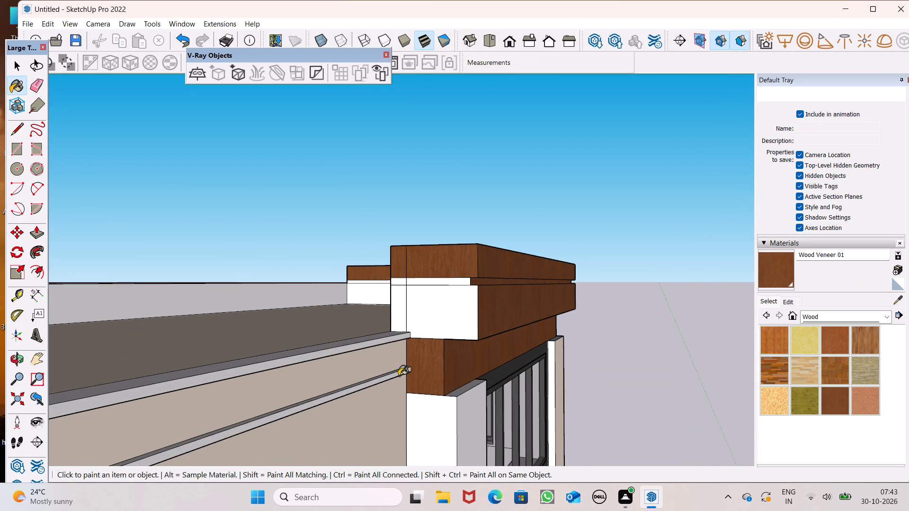
# Erase the vertical and horizontal edges dividing the corner fascia's end face so it becomes a single face.
pyautogui.scroll(2, 490, 246)
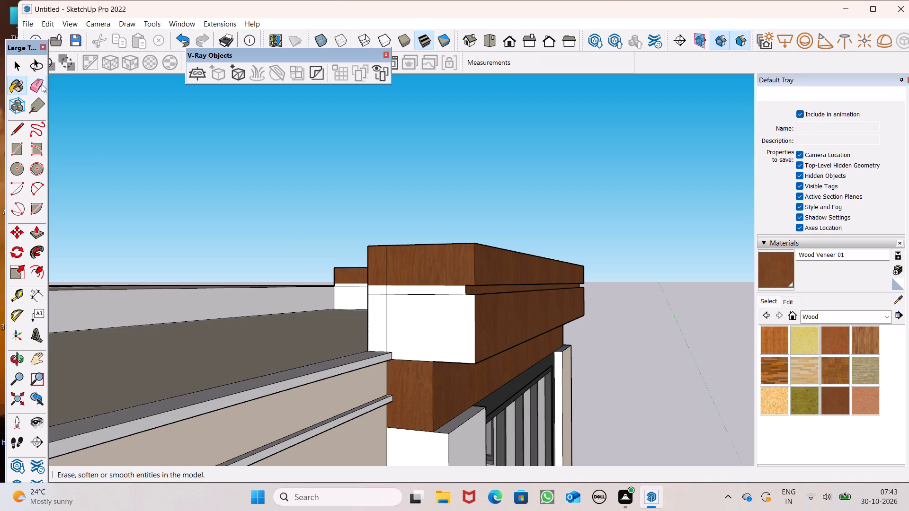
pyautogui.click(42, 84)
pyautogui.scroll(4, 308, 270)
pyautogui.scroll(-6, 412, 236)
pyautogui.scroll(2, 519, 282)
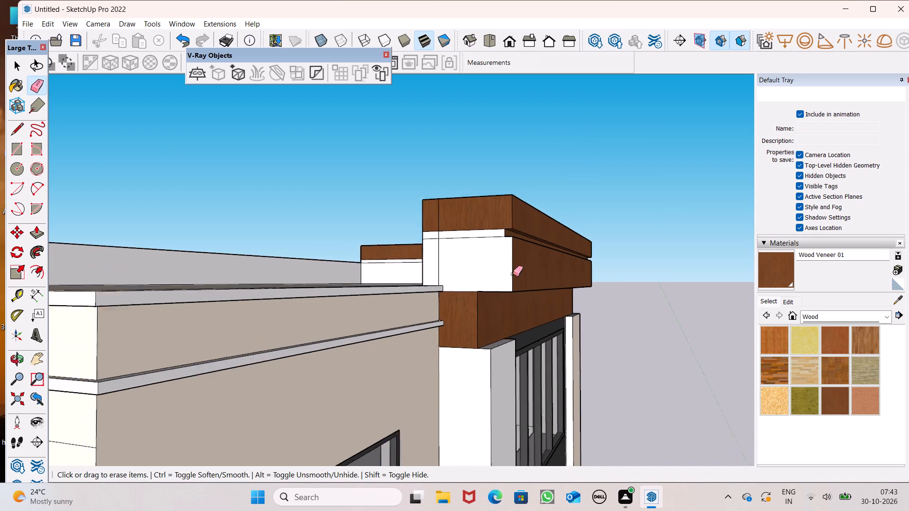
pyautogui.scroll(3, 513, 274)
pyautogui.scroll(6, 440, 226)
pyautogui.moveTo(399, 230); pyautogui.dragTo(409, 238)
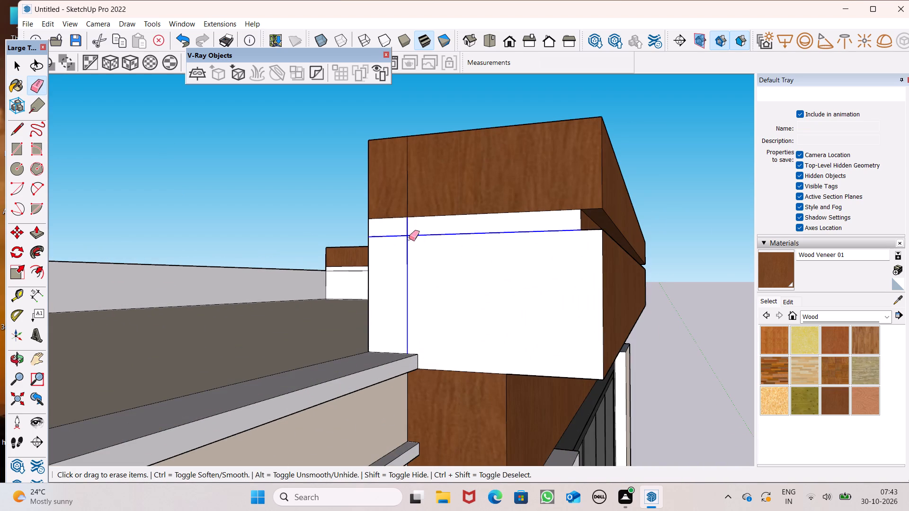
pyautogui.moveTo(409, 238); pyautogui.dragTo(409, 247)
pyautogui.moveTo(415, 212); pyautogui.dragTo(413, 221)
pyautogui.moveTo(412, 207); pyautogui.dragTo(410, 207)
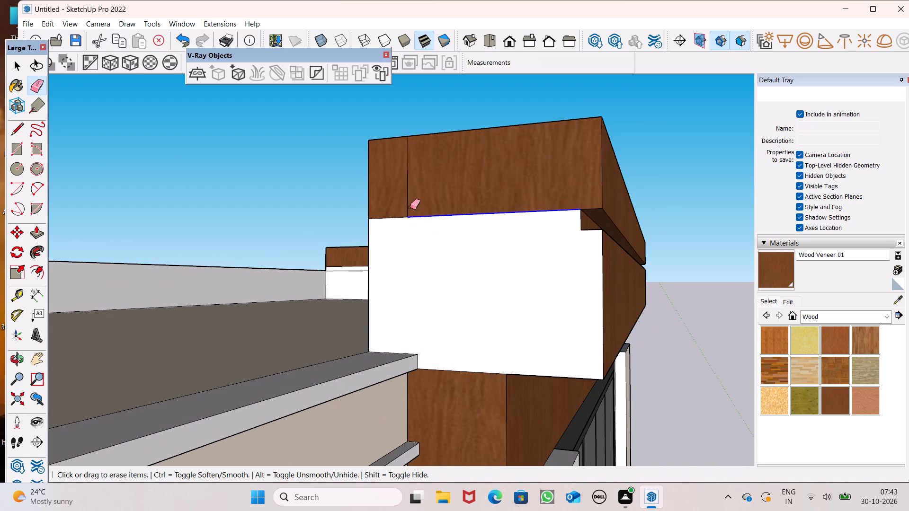
pyautogui.moveTo(410, 207); pyautogui.dragTo(404, 220)
# Erase the horizontal dividing edges on both roof-side inner faces of the corner fascia.
pyautogui.scroll(-7, 448, 211)
pyautogui.moveTo(408, 267); pyautogui.dragTo(732, 344, button='middle')
pyautogui.moveTo(292, 197); pyautogui.dragTo(293, 211)
pyautogui.scroll(-3, 375, 194)
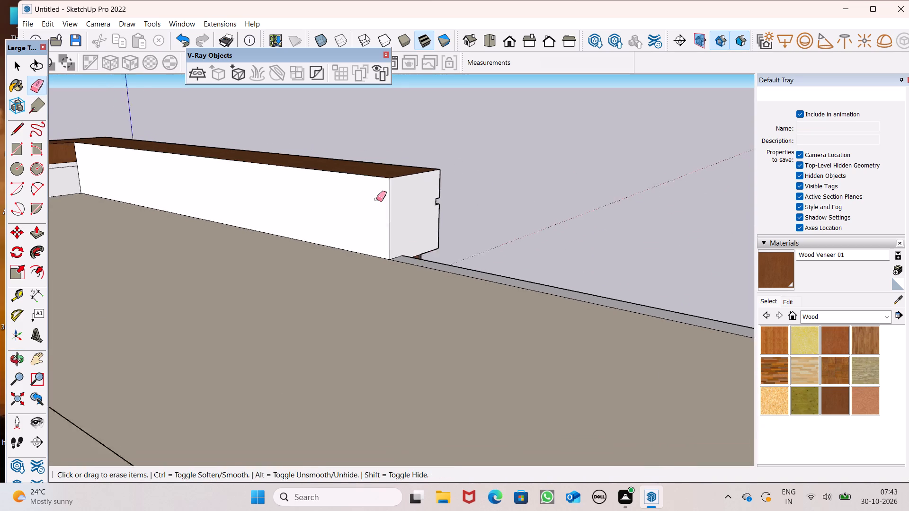
pyautogui.scroll(-6, 376, 199)
pyautogui.moveTo(360, 216); pyautogui.dragTo(250, 214, button='middle')
pyautogui.scroll(6, 216, 191)
pyautogui.moveTo(170, 153); pyautogui.dragTo(173, 161)
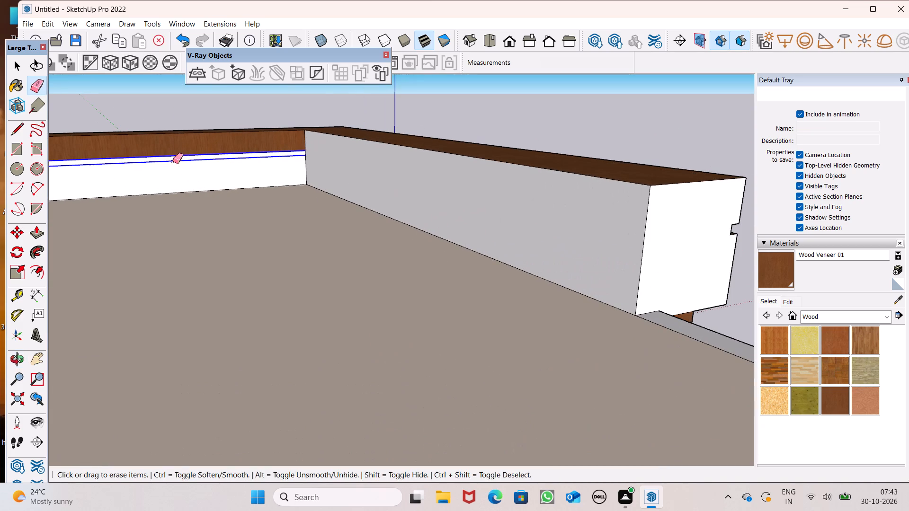
pyautogui.moveTo(173, 161); pyautogui.dragTo(173, 163)
# Paint the corner fascia's two roof-side inner faces and its end face with Wood Veneer 01.
pyautogui.click(782, 272)
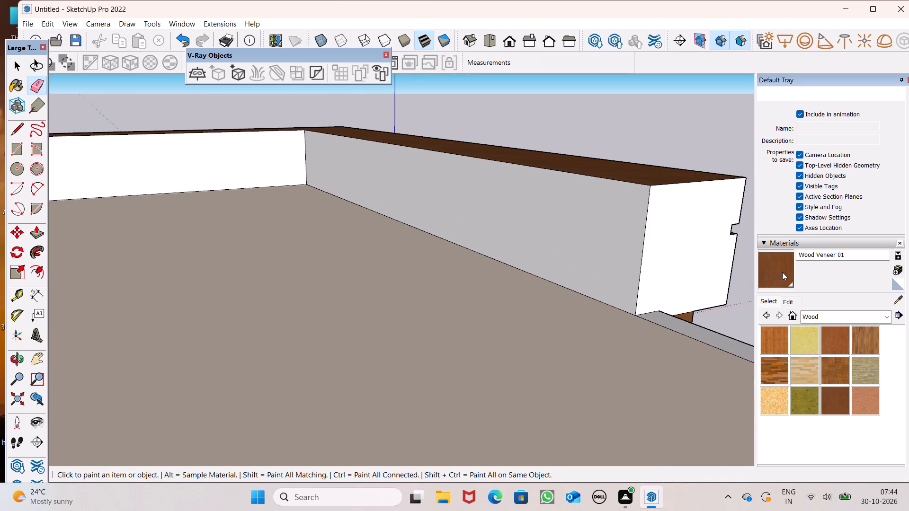
pyautogui.click(485, 218)
pyautogui.click(667, 245)
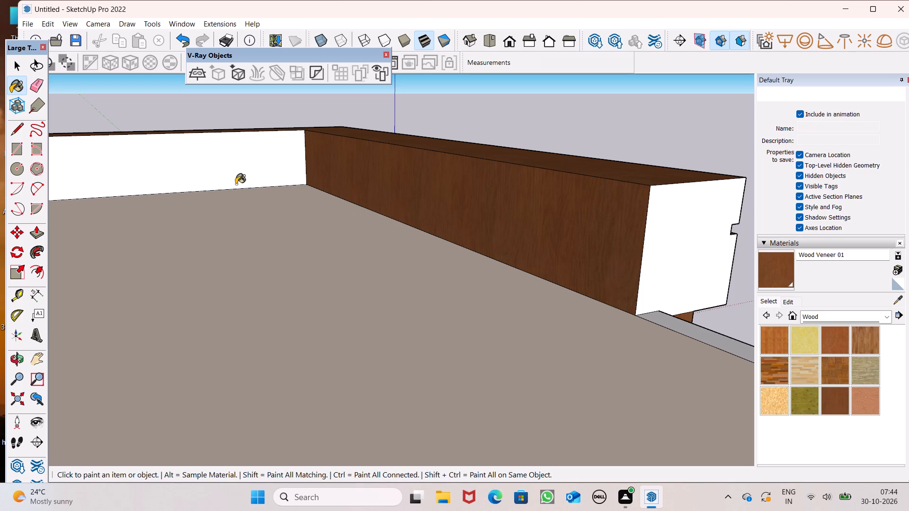
pyautogui.click(225, 164)
# Examine the painted corner fascia and the adjoining roofs from several angles.
pyautogui.scroll(-5, 310, 178)
pyautogui.moveTo(464, 237); pyautogui.dragTo(246, 243, button='middle')
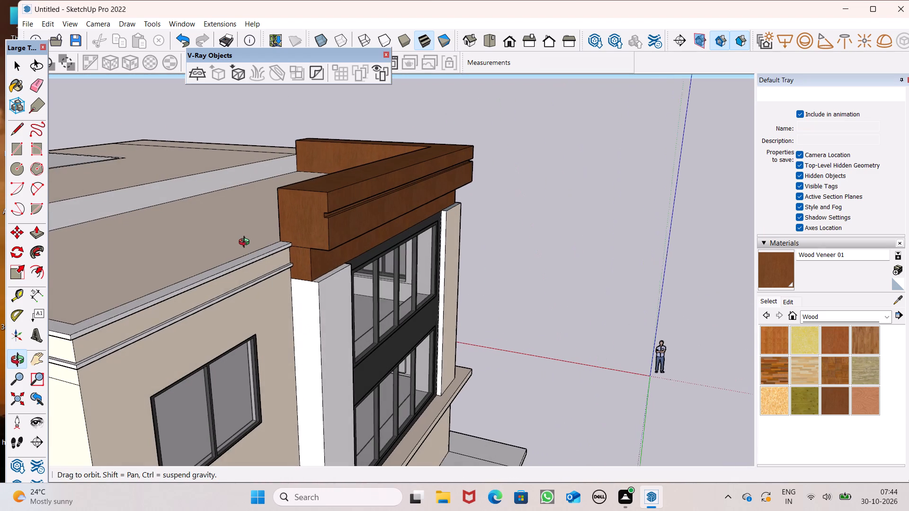
pyautogui.moveTo(246, 243); pyautogui.dragTo(435, 251, button='middle')
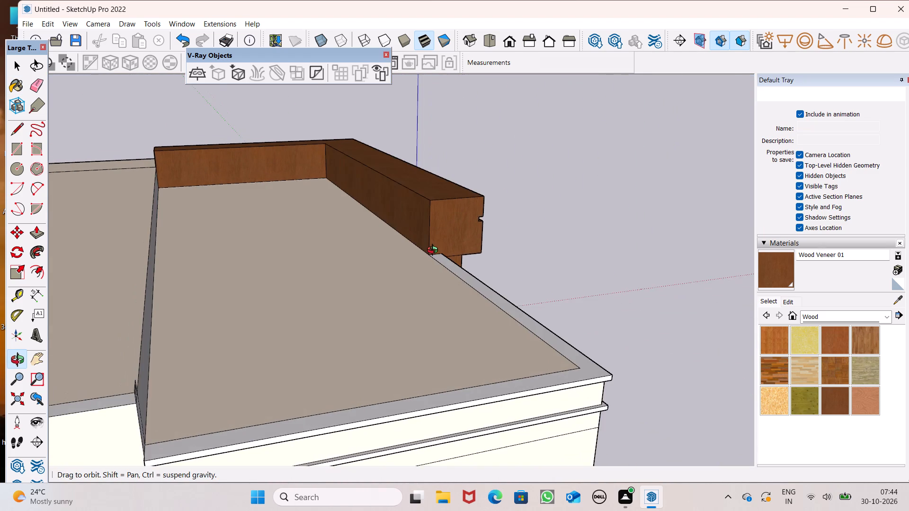
pyautogui.moveTo(435, 251); pyautogui.dragTo(356, 256, button='middle')
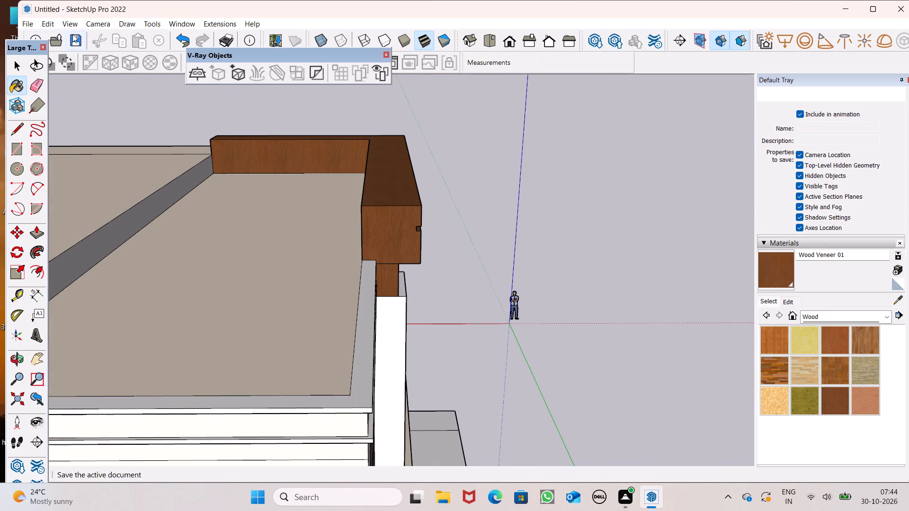
pyautogui.scroll(-6, 115, 83)
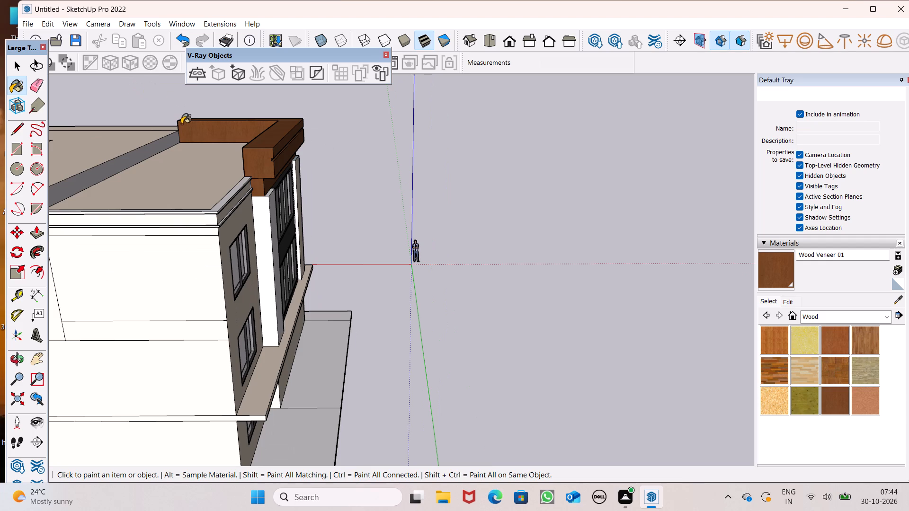
pyautogui.scroll(-2, 173, 152)
pyautogui.middleClick(174, 168)
pyautogui.scroll(1, 143, 142)
pyautogui.scroll(-2, 145, 155)
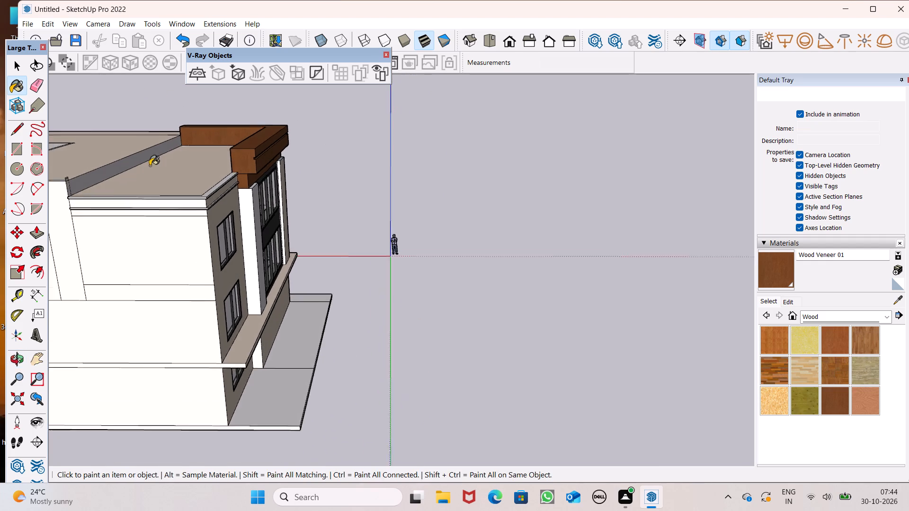
# Erase the edges of the leftover blue-grey face projecting above the roof step at its outer corner.
pyautogui.scroll(-4, 150, 166)
pyautogui.moveTo(127, 219); pyautogui.dragTo(0, 217, button='middle')
pyautogui.scroll(7, 0, 217)
pyautogui.scroll(3, 123, 158)
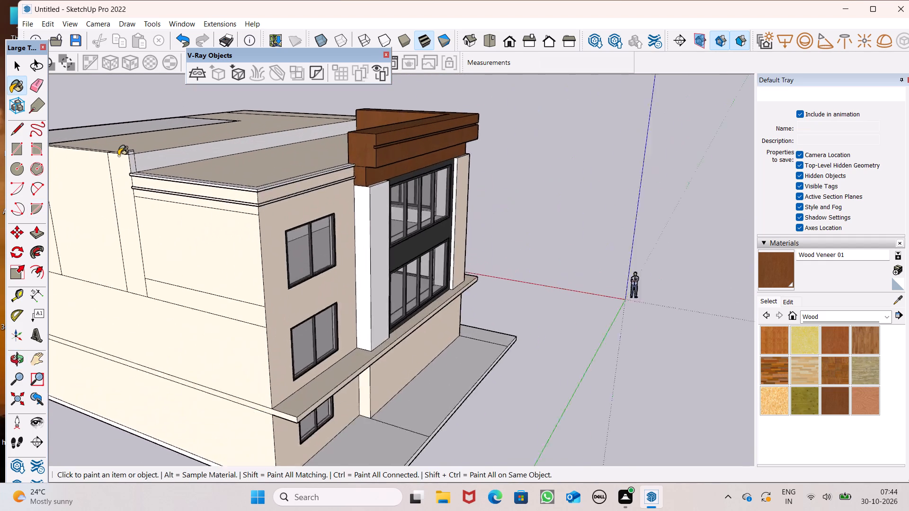
pyautogui.scroll(14, 118, 156)
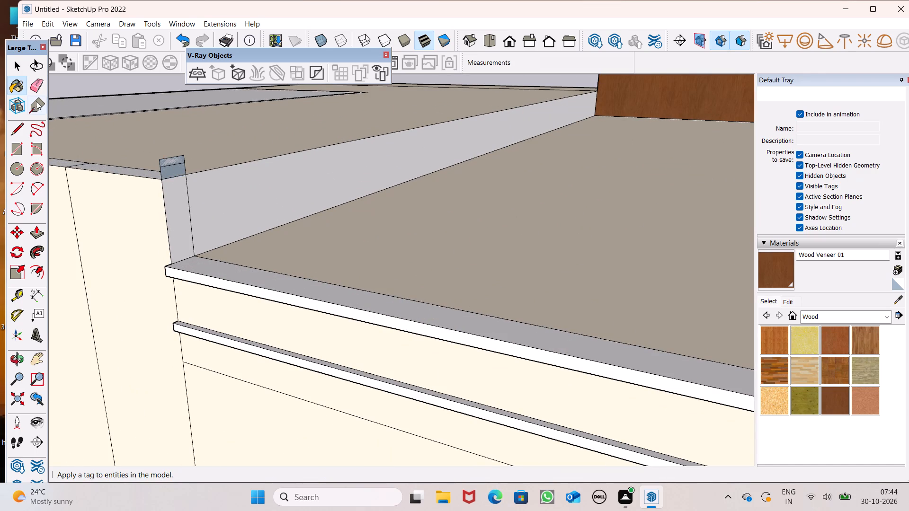
pyautogui.moveTo(34, 89); pyautogui.dragTo(38, 88)
pyautogui.scroll(3, 203, 156)
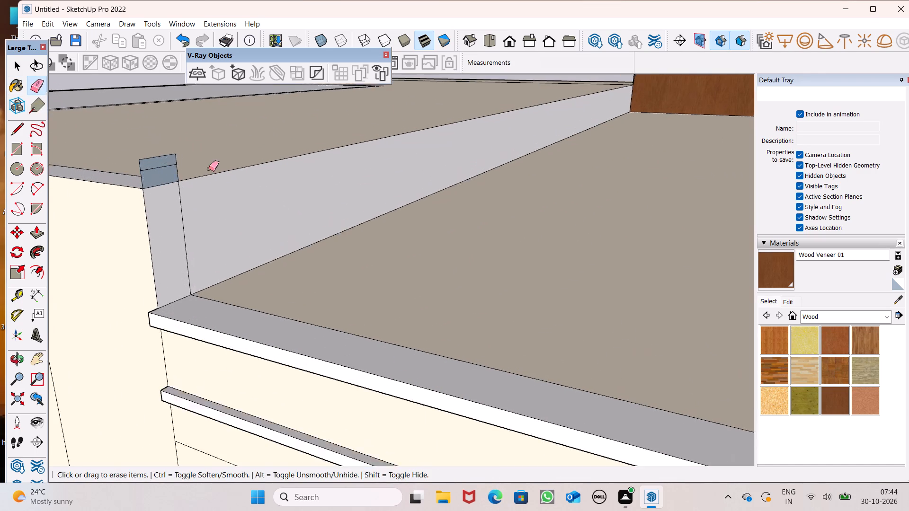
pyautogui.scroll(4, 209, 169)
pyautogui.moveTo(109, 138); pyautogui.dragTo(118, 153)
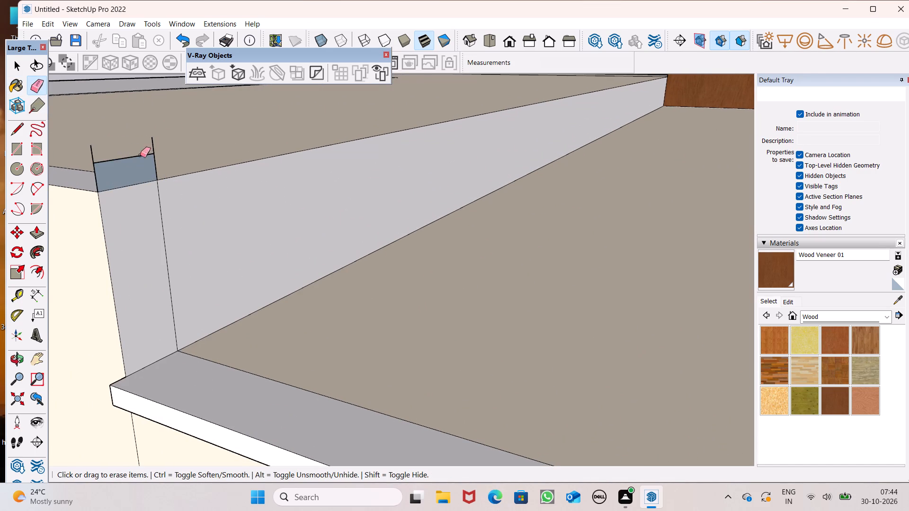
pyautogui.moveTo(151, 149); pyautogui.dragTo(154, 156)
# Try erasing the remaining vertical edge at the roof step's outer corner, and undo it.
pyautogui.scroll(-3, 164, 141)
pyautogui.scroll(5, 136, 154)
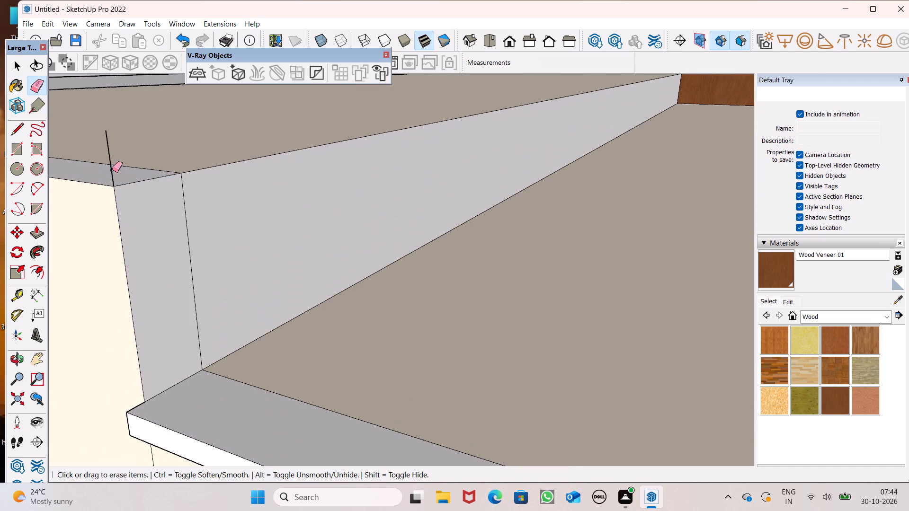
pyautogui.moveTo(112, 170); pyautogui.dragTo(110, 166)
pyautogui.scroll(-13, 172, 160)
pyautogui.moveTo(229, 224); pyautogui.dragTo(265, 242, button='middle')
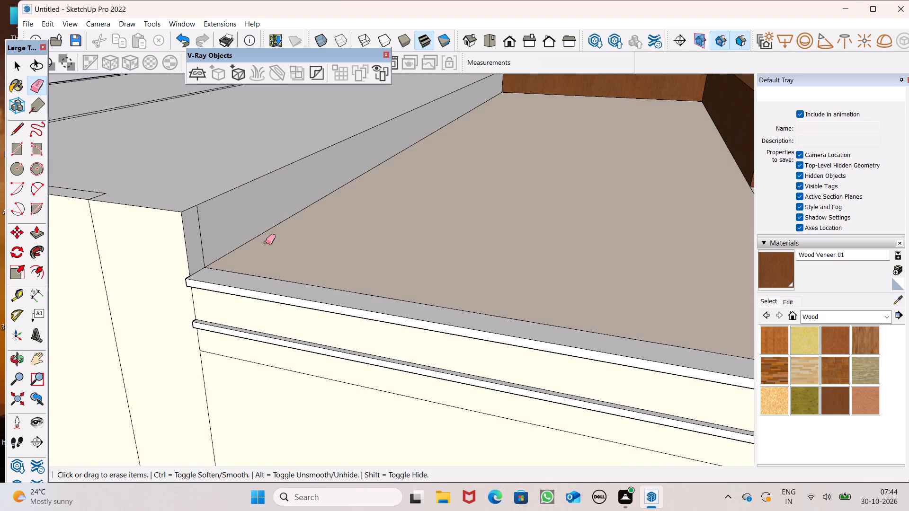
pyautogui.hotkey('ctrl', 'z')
# Erase the short vertical edge stub projecting above the roof step's outer corner.
pyautogui.moveTo(228, 241); pyautogui.dragTo(378, 251, button='middle')
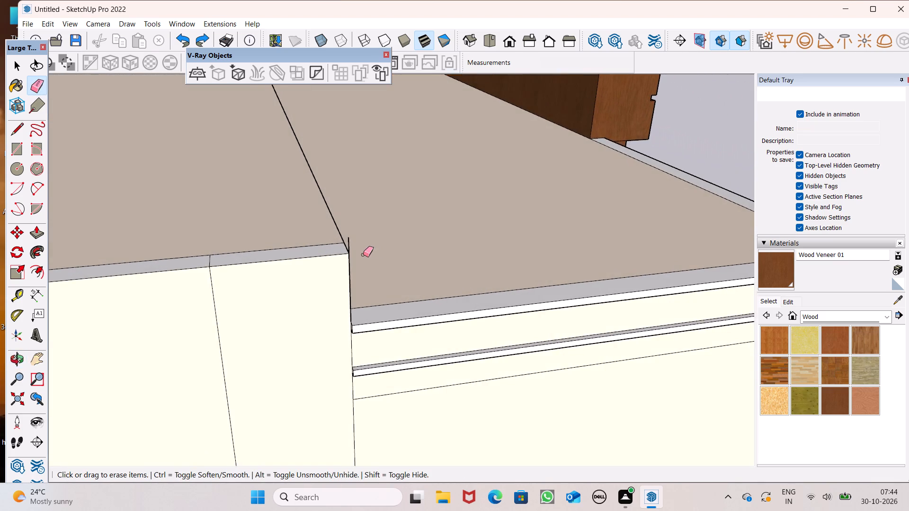
pyautogui.scroll(1, 363, 255)
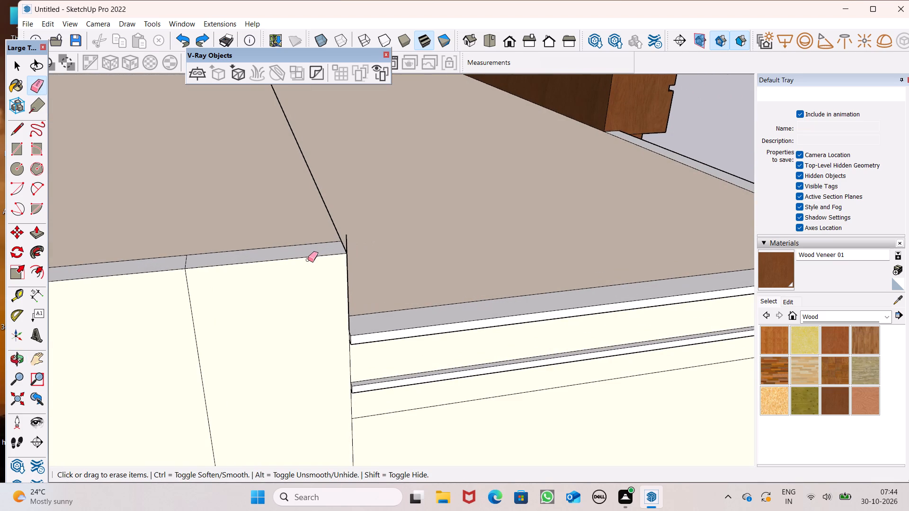
pyautogui.scroll(6, 302, 256)
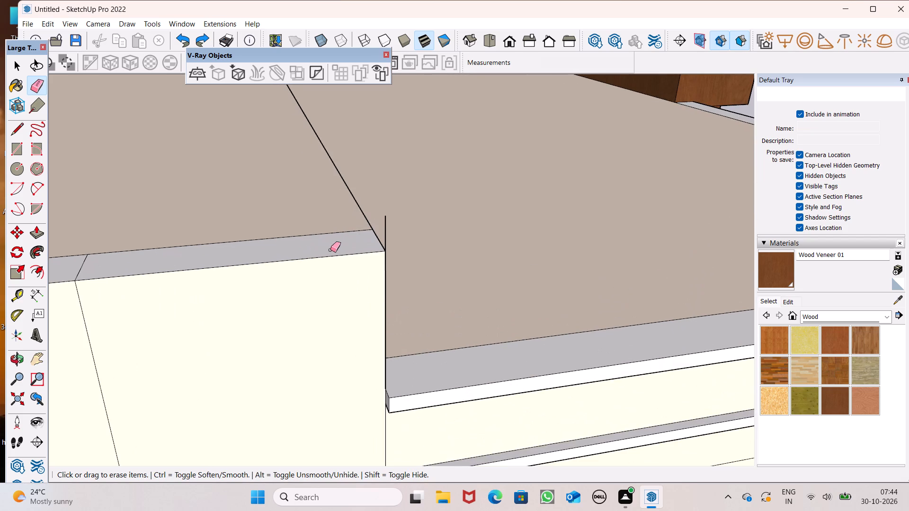
pyautogui.click(379, 225)
pyautogui.moveTo(390, 218); pyautogui.dragTo(381, 224)
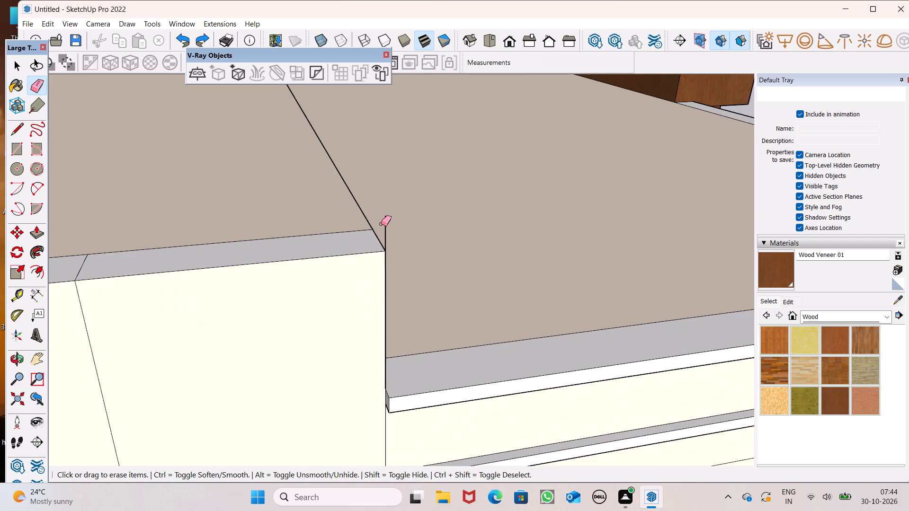
pyautogui.moveTo(381, 224); pyautogui.dragTo(381, 224)
pyautogui.press('space')
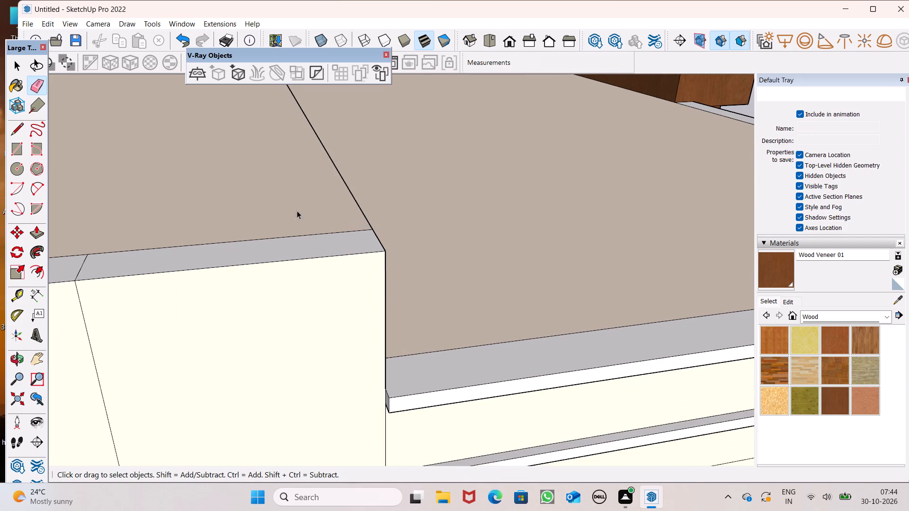
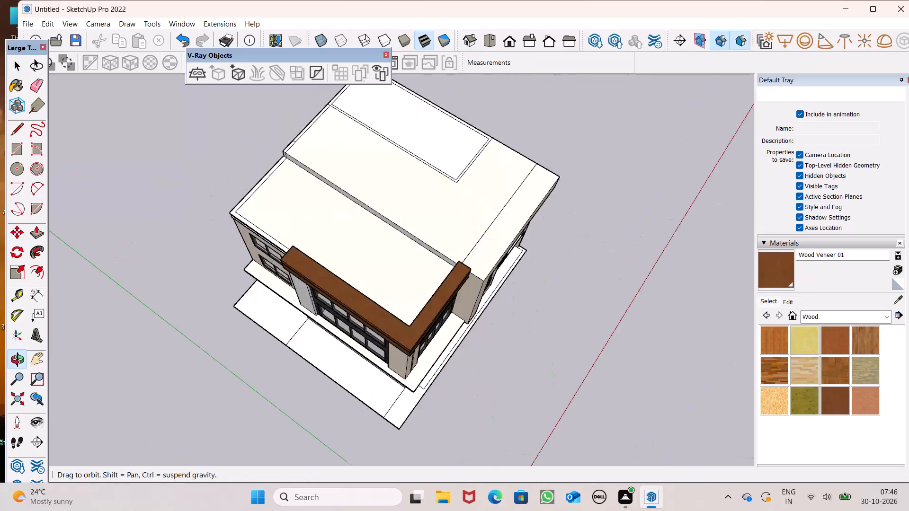
# Paint the white strip beneath the inner end of the corner fascia with Wood Veneer 01.
pyautogui.scroll(3, 0, 360)
pyautogui.moveTo(304, 293); pyautogui.dragTo(0, 137, button='middle')
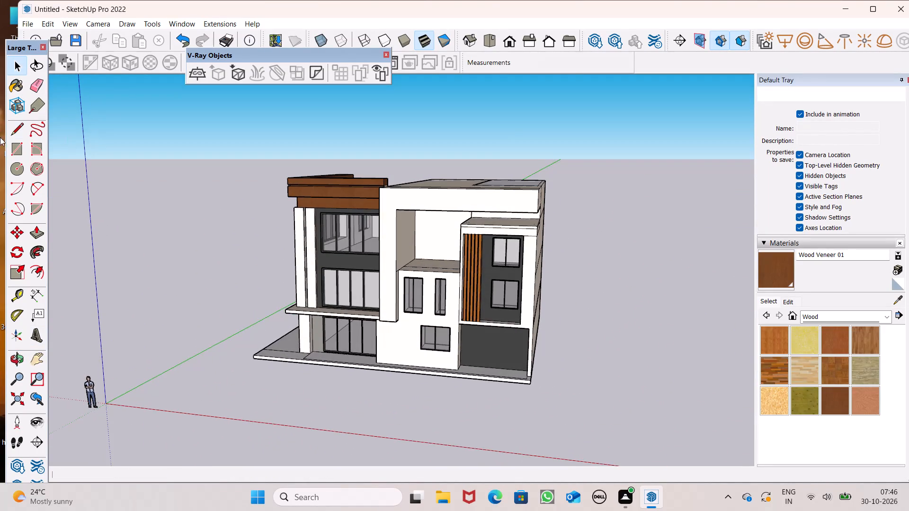
pyautogui.moveTo(0, 137); pyautogui.dragTo(0, 136, button='middle')
pyautogui.scroll(1, 570, 60)
pyautogui.moveTo(570, 58); pyautogui.dragTo(314, 98, button='middle')
pyautogui.scroll(1, 314, 98)
pyautogui.scroll(-3, 428, 181)
pyautogui.scroll(1, 461, 185)
pyautogui.moveTo(461, 185); pyautogui.dragTo(176, 210, button='middle')
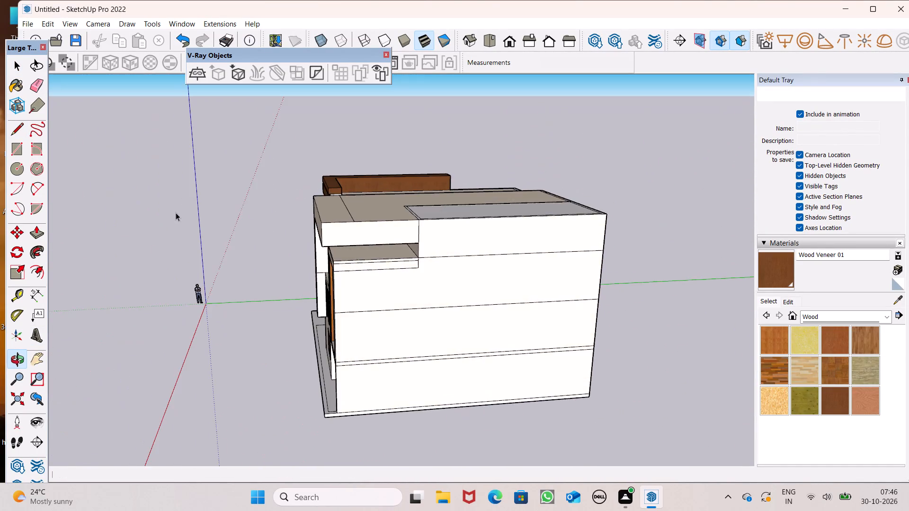
pyautogui.scroll(16, 301, 196)
pyautogui.scroll(7, 480, 241)
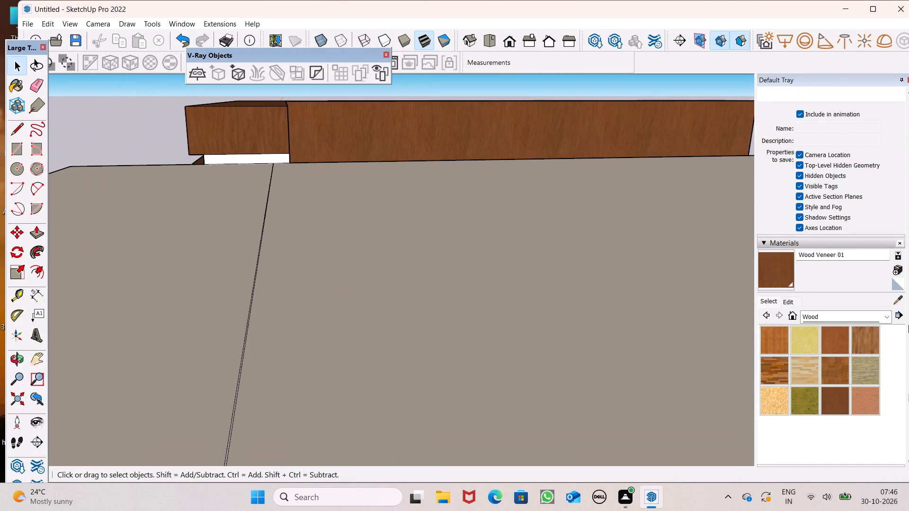
pyautogui.click(771, 272)
pyautogui.scroll(6, 310, 182)
pyautogui.click(227, 151)
pyautogui.scroll(-5, 225, 154)
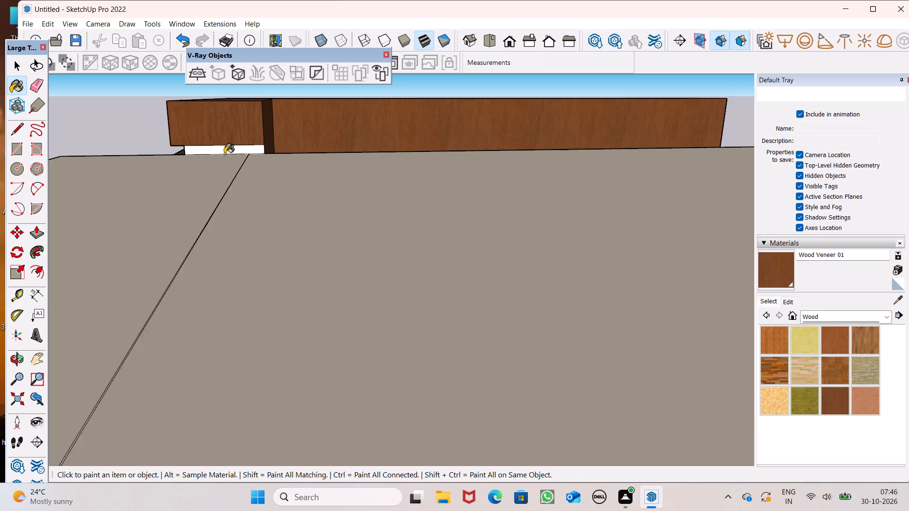
pyautogui.scroll(-2, 224, 154)
pyautogui.scroll(1, 223, 154)
pyautogui.scroll(-1, 223, 154)
pyautogui.scroll(7, 223, 154)
pyautogui.click(260, 144)
# Examine the painted fascia where it meets the white front frame, along with the whole front facade.
pyautogui.scroll(-4, 293, 143)
pyautogui.moveTo(295, 152); pyautogui.dragTo(49, 164, button='middle')
pyautogui.scroll(1, 58, 164)
pyautogui.moveTo(49, 164); pyautogui.dragTo(590, 178, button='middle')
pyautogui.scroll(2, 590, 178)
pyautogui.scroll(-6, 426, 189)
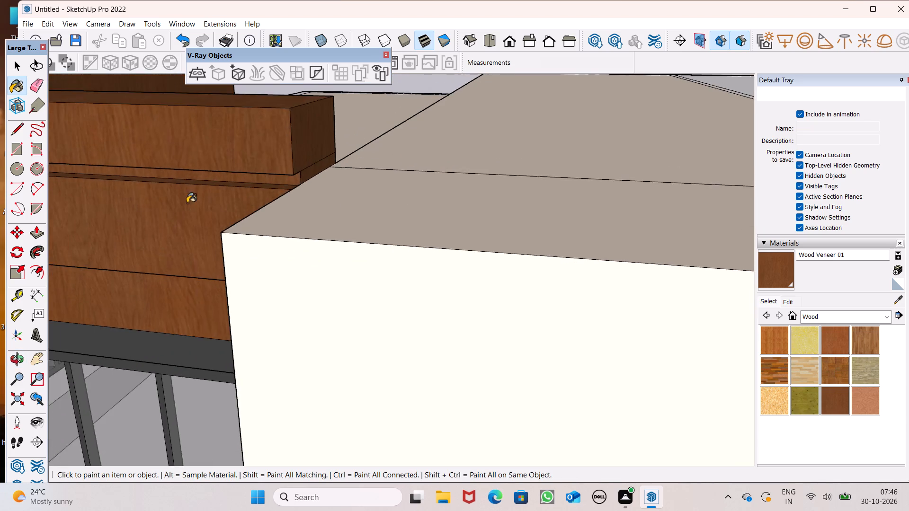
pyautogui.scroll(-6, 184, 203)
pyautogui.scroll(-9, 356, 93)
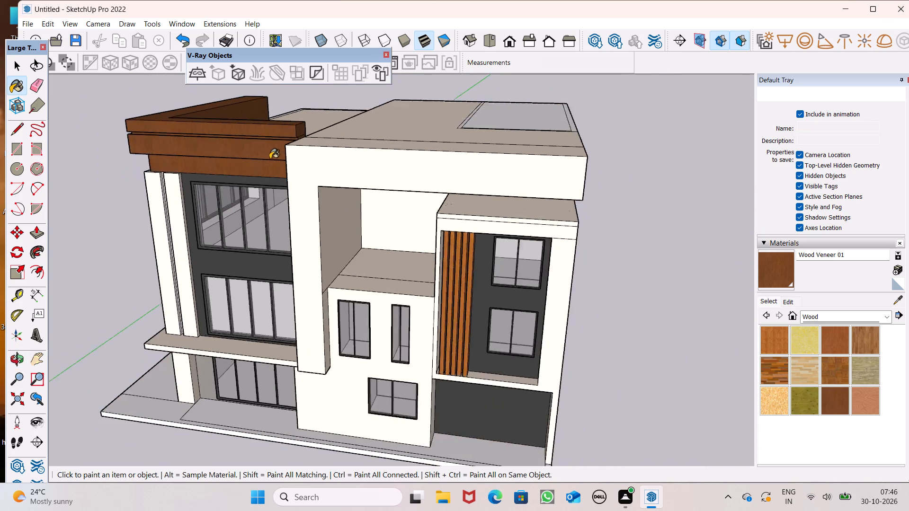
pyautogui.scroll(-2, 270, 159)
# Erase the double outline at the inner corner of the white rectangle on the upper roof.
pyautogui.moveTo(385, 178); pyautogui.dragTo(201, 357, button='middle')
pyautogui.scroll(-4, 221, 294)
pyautogui.scroll(6, 513, 201)
pyautogui.press('space')
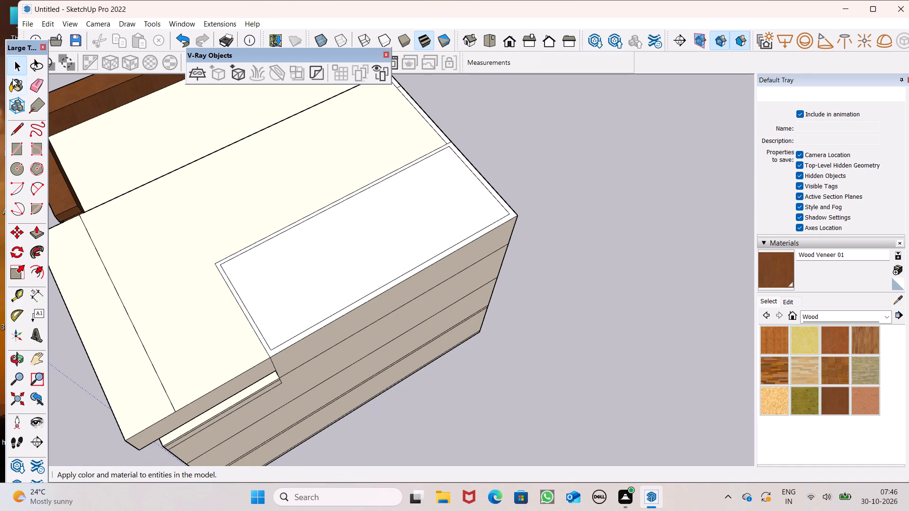
pyautogui.click(31, 84)
pyautogui.scroll(7, 218, 283)
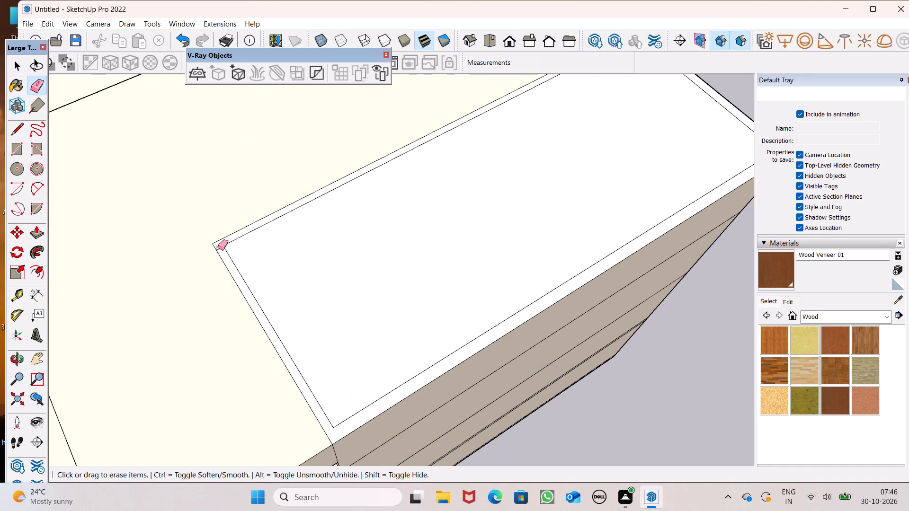
pyautogui.moveTo(222, 231); pyautogui.dragTo(211, 244)
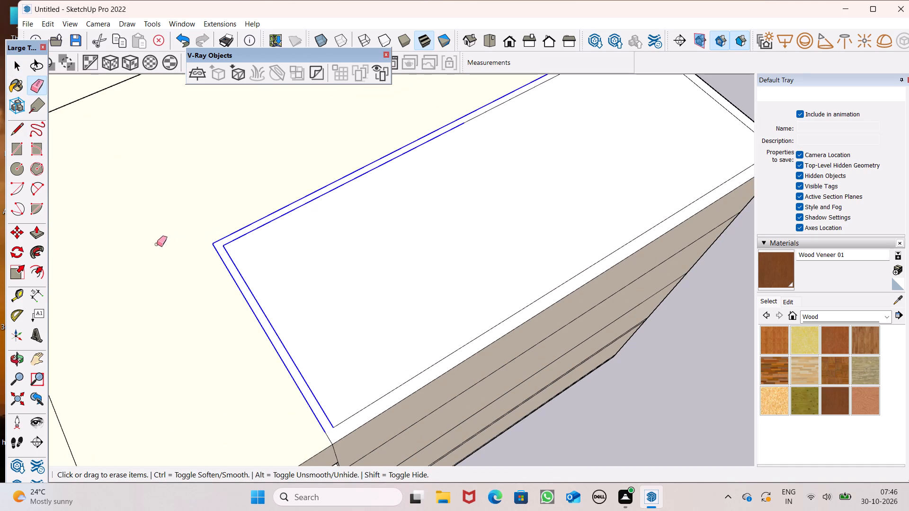
# Erase the remaining outline pieces of the former rectangle and the thin strip beside it along the upper roof's edges.
pyautogui.scroll(-6, 154, 247)
pyautogui.scroll(-4, 262, 234)
pyautogui.scroll(-5, 311, 223)
pyautogui.scroll(3, 426, 177)
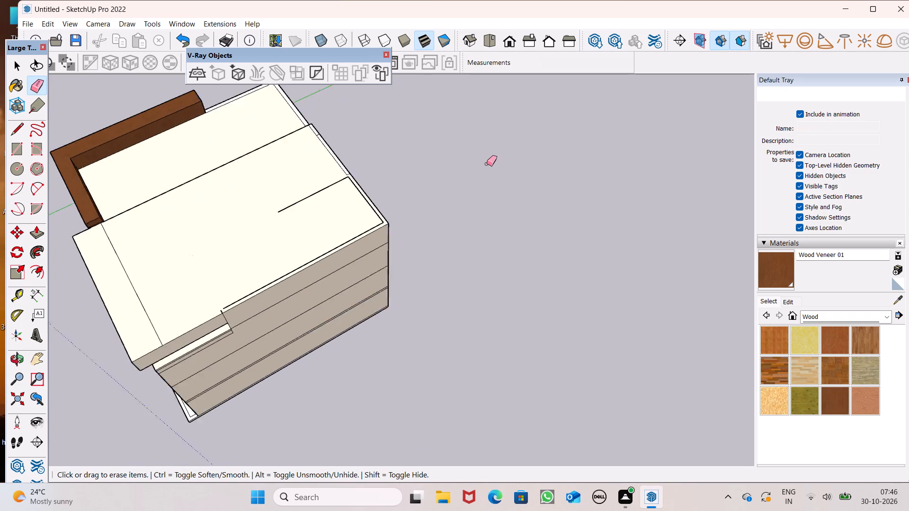
pyautogui.scroll(2, 487, 164)
pyautogui.scroll(6, 278, 188)
pyautogui.moveTo(315, 189); pyautogui.dragTo(326, 199)
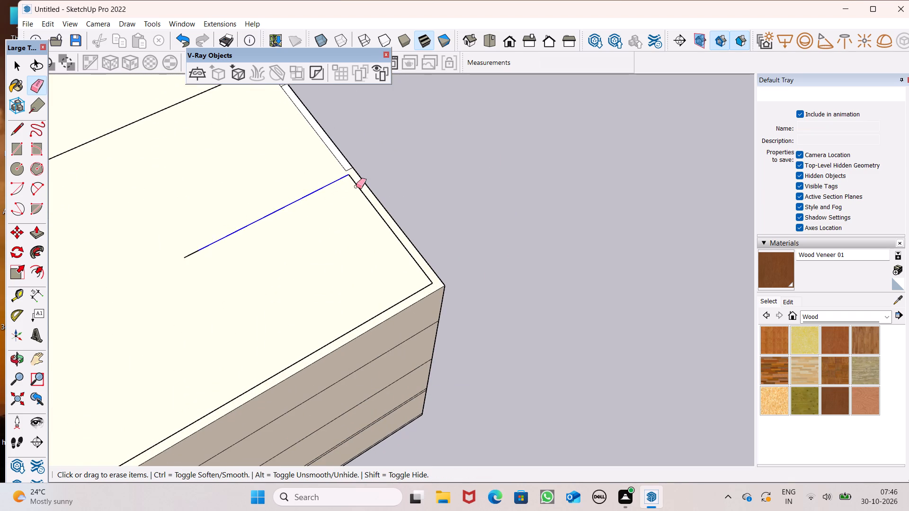
pyautogui.click(356, 186)
pyautogui.moveTo(177, 251); pyautogui.dragTo(185, 258)
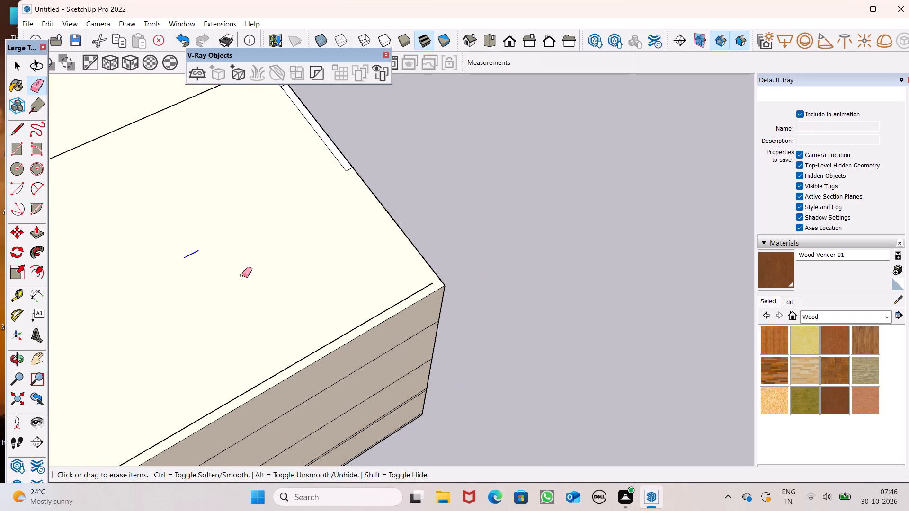
pyautogui.click(356, 324)
pyautogui.moveTo(330, 156); pyautogui.dragTo(334, 155)
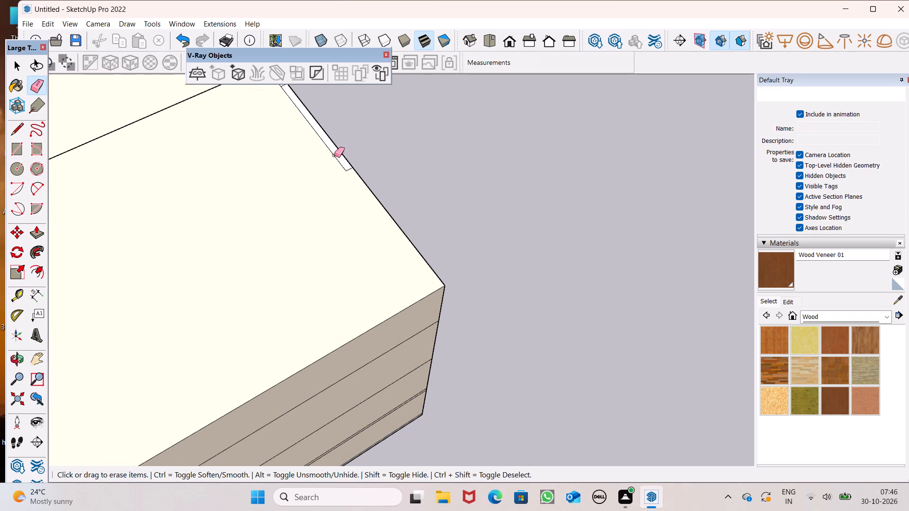
pyautogui.moveTo(334, 155); pyautogui.dragTo(348, 169)
# Erase the line running across the front of the upper roof and the short stub at its side edge.
pyautogui.scroll(-5, 234, 177)
pyautogui.scroll(-4, 284, 227)
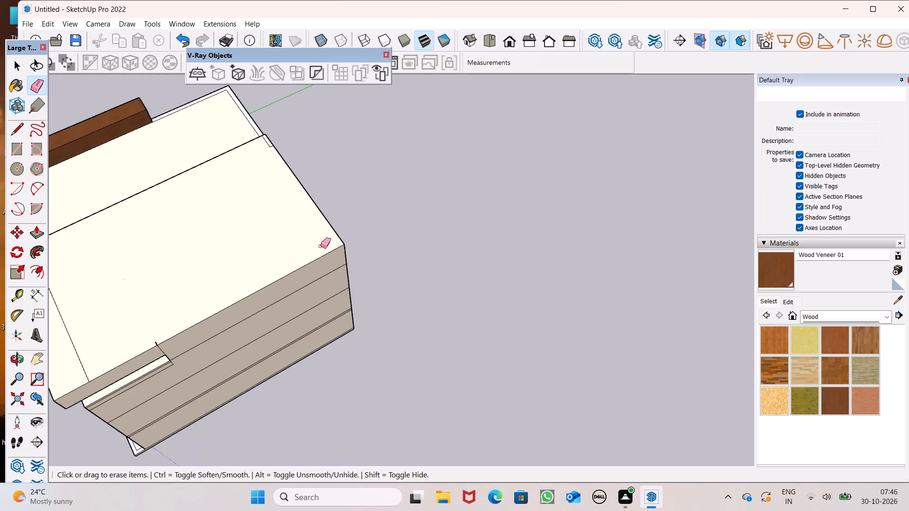
pyautogui.scroll(-5, 389, 226)
pyautogui.scroll(-5, 300, 251)
pyautogui.moveTo(197, 289); pyautogui.dragTo(403, 241, button='middle')
pyautogui.scroll(8, 284, 352)
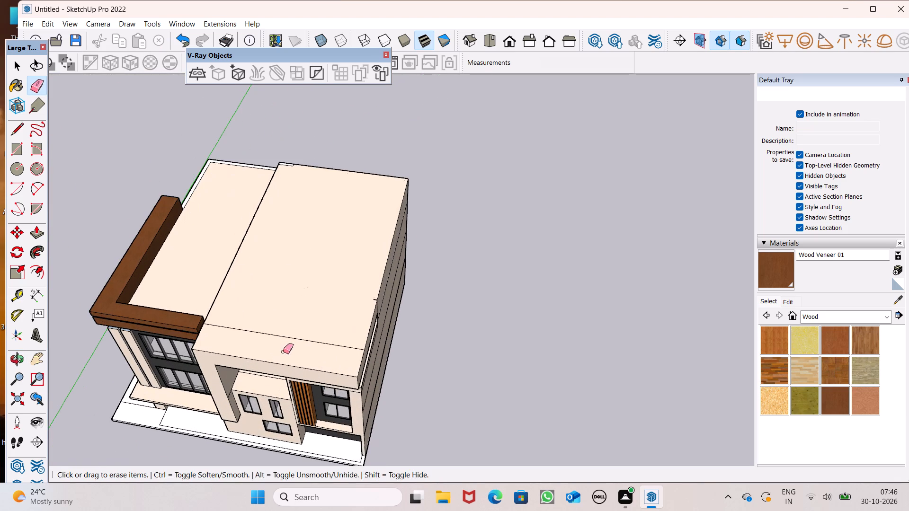
pyautogui.moveTo(283, 342); pyautogui.dragTo(288, 335)
pyautogui.scroll(6, 372, 329)
pyautogui.scroll(6, 379, 285)
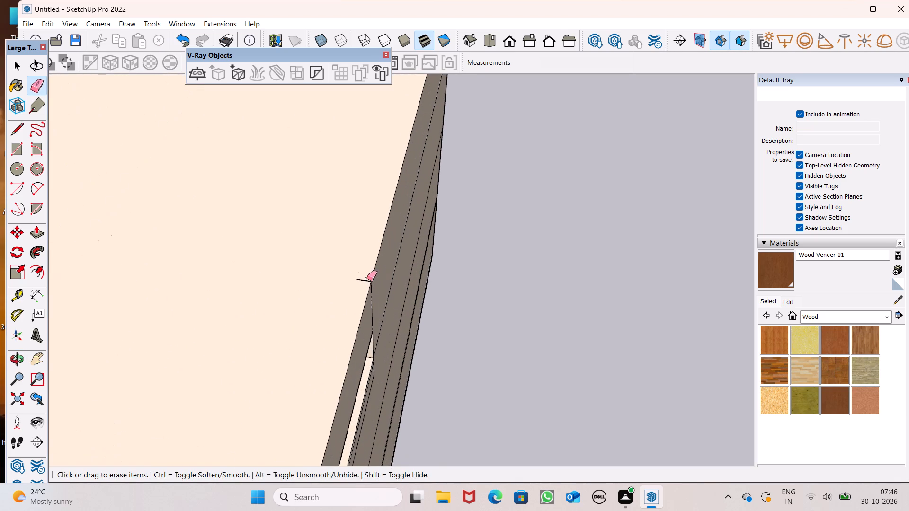
pyautogui.click(365, 280)
# Erase the short vertical seam on the upper side wall above the end of the recessed ledge.
pyautogui.scroll(-6, 366, 251)
pyautogui.moveTo(394, 299); pyautogui.dragTo(195, 247, button='middle')
pyautogui.scroll(1, 364, 286)
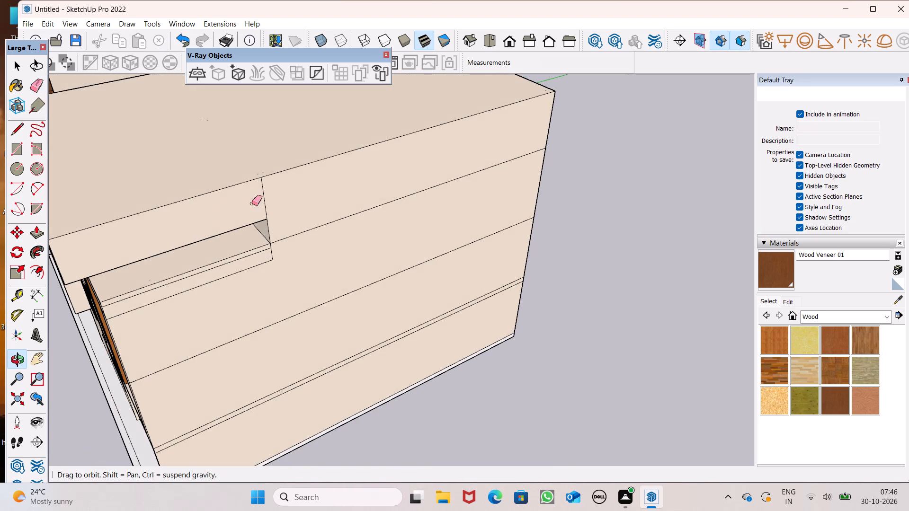
pyautogui.moveTo(253, 203); pyautogui.dragTo(265, 202)
# Erase the two vertical lines and the short horizontal line dividing the upper rear wall beside the roof step.
pyautogui.scroll(-6, 247, 233)
pyautogui.moveTo(329, 257); pyautogui.dragTo(0, 226, button='middle')
pyautogui.scroll(1, 0, 226)
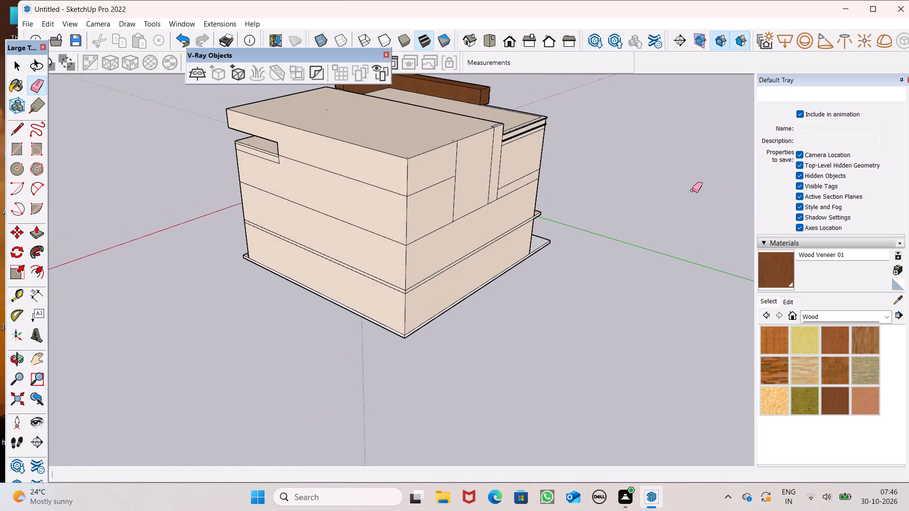
pyautogui.moveTo(646, 196); pyautogui.dragTo(384, 207, button='middle')
pyautogui.scroll(6, 417, 211)
pyautogui.moveTo(270, 167); pyautogui.dragTo(295, 164)
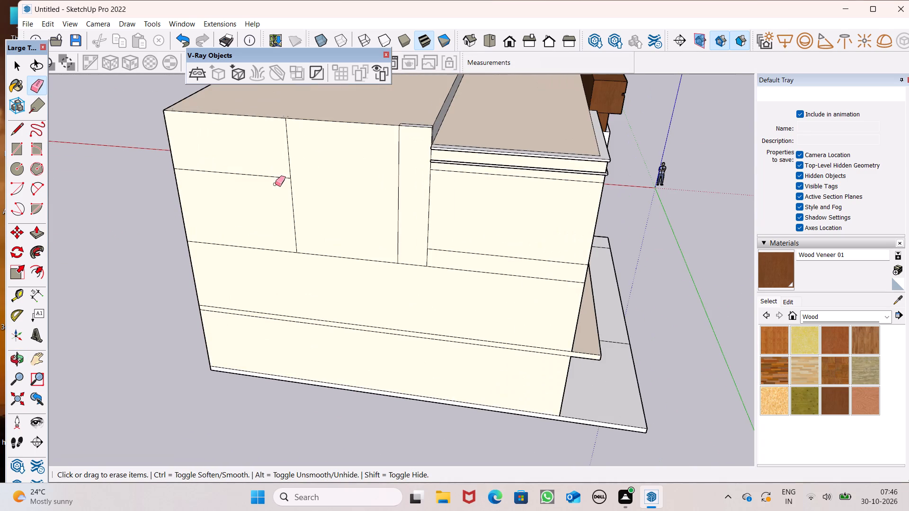
pyautogui.moveTo(275, 188); pyautogui.dragTo(289, 188)
pyautogui.moveTo(291, 177); pyautogui.dragTo(273, 188)
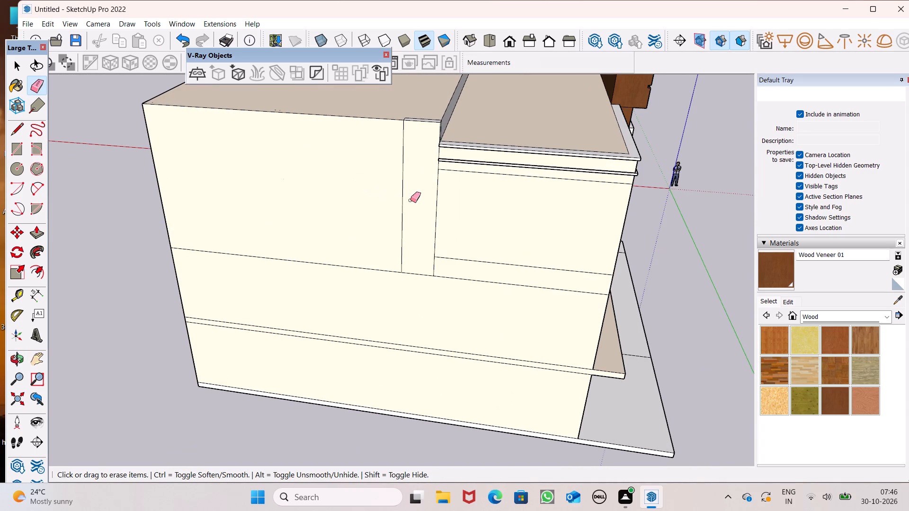
pyautogui.moveTo(410, 201); pyautogui.dragTo(400, 210)
# Erase the outline of the small white strip on the upper roof beside the rear end of the roof step.
pyautogui.moveTo(397, 166); pyautogui.dragTo(393, 313, button='middle')
pyautogui.scroll(6, 393, 344)
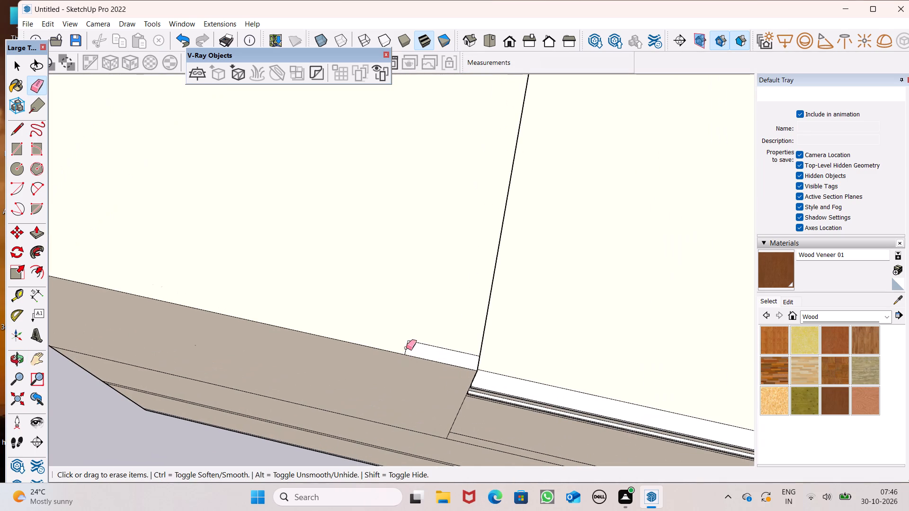
pyautogui.moveTo(405, 348); pyautogui.dragTo(422, 343)
pyautogui.scroll(-6, 338, 289)
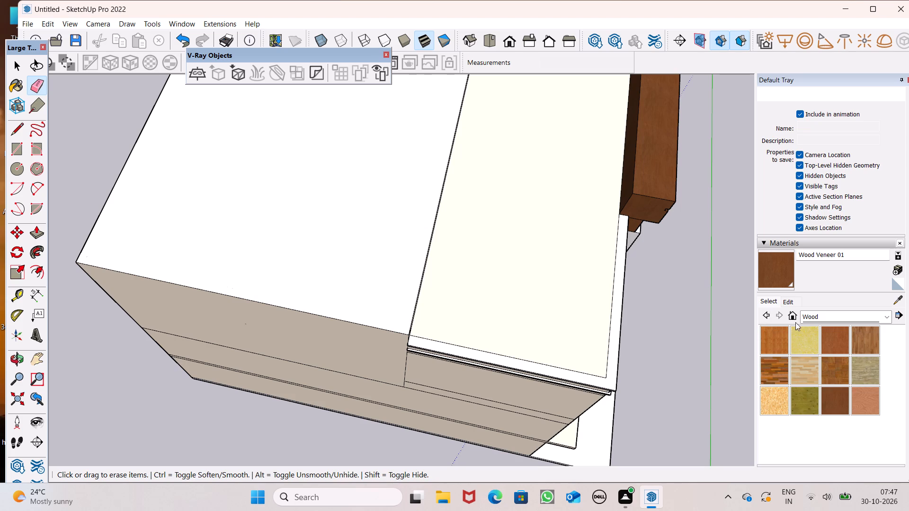
# Paint the upper roof, the lower roof and its border, and the roof step's faces with 0028_AntiqueWhite.
pyautogui.click(816, 312)
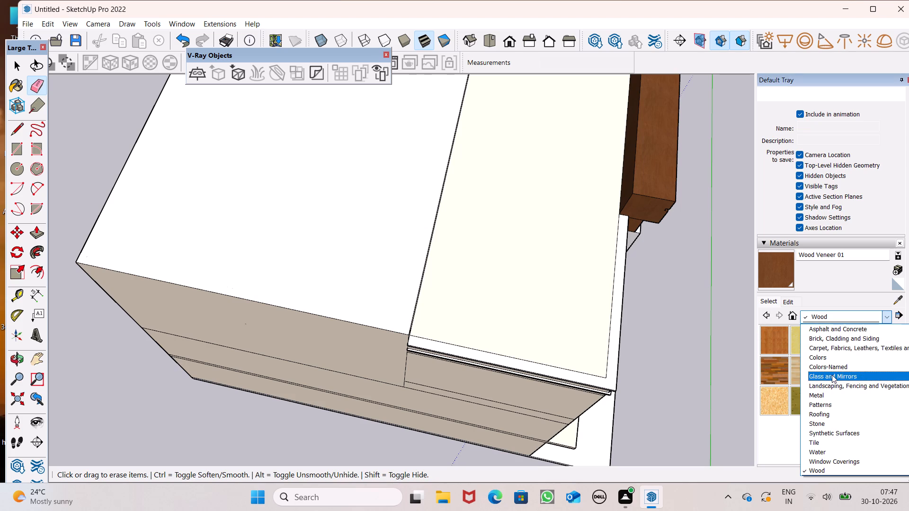
pyautogui.click(832, 368)
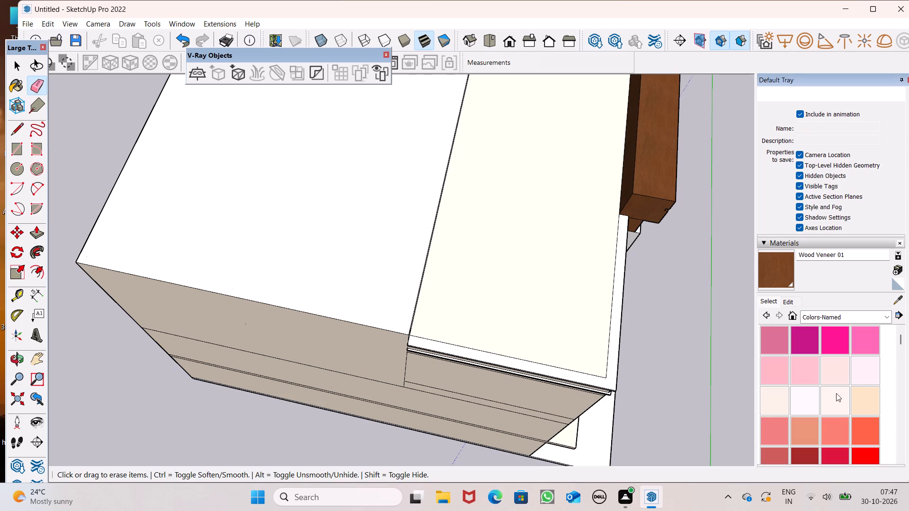
pyautogui.scroll(-2, 834, 385)
pyautogui.click(864, 409)
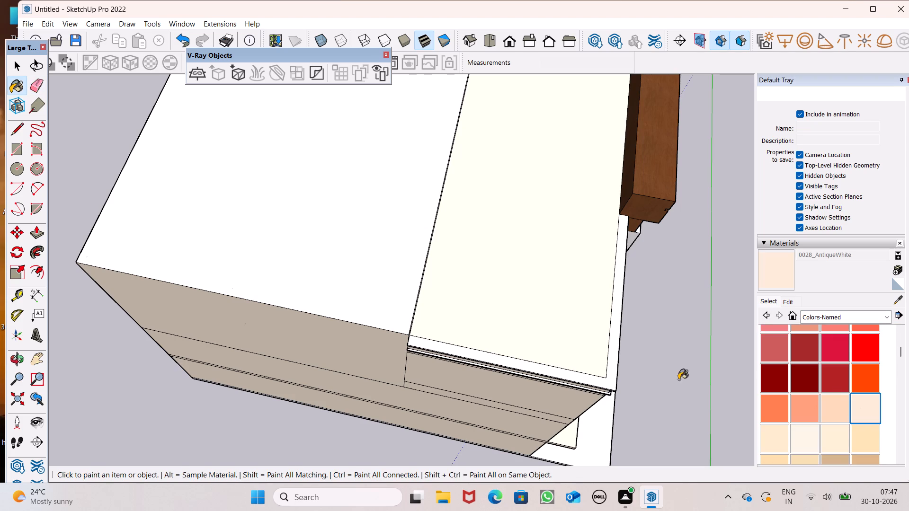
pyautogui.click(338, 279)
pyautogui.moveTo(415, 332); pyautogui.dragTo(336, 269, button='middle')
pyautogui.click(417, 260)
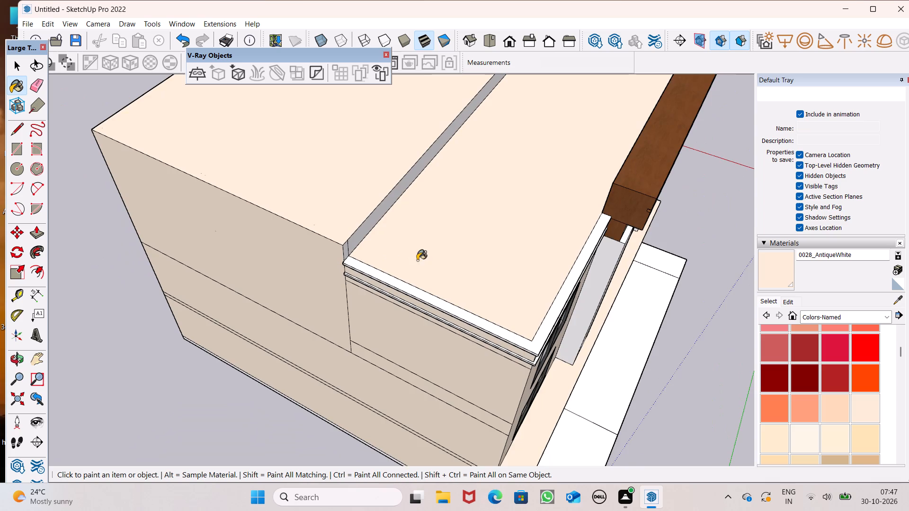
pyautogui.scroll(7, 373, 272)
pyautogui.click(341, 212)
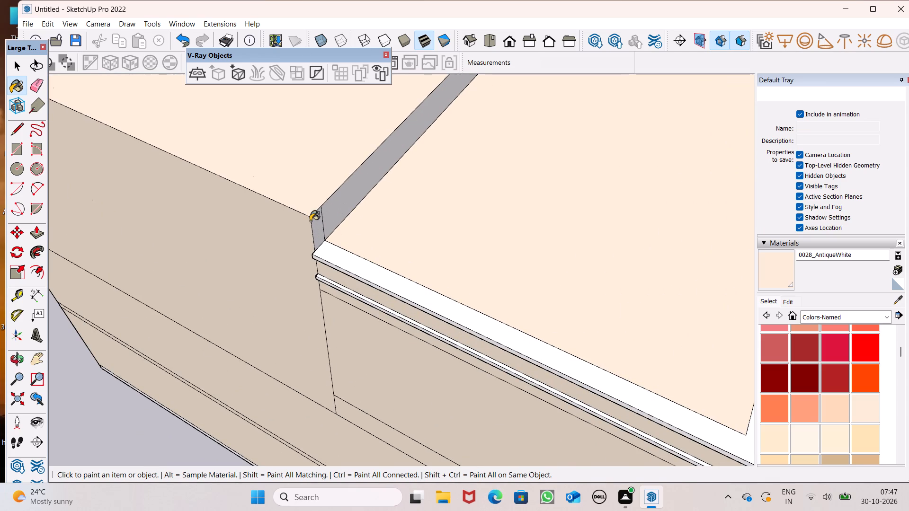
pyautogui.click(321, 223)
pyautogui.click(337, 254)
# Erase the vertical seam near the outer end of the roof step's face.
pyautogui.moveTo(347, 262); pyautogui.dragTo(274, 216, button='middle')
pyautogui.scroll(1, 347, 262)
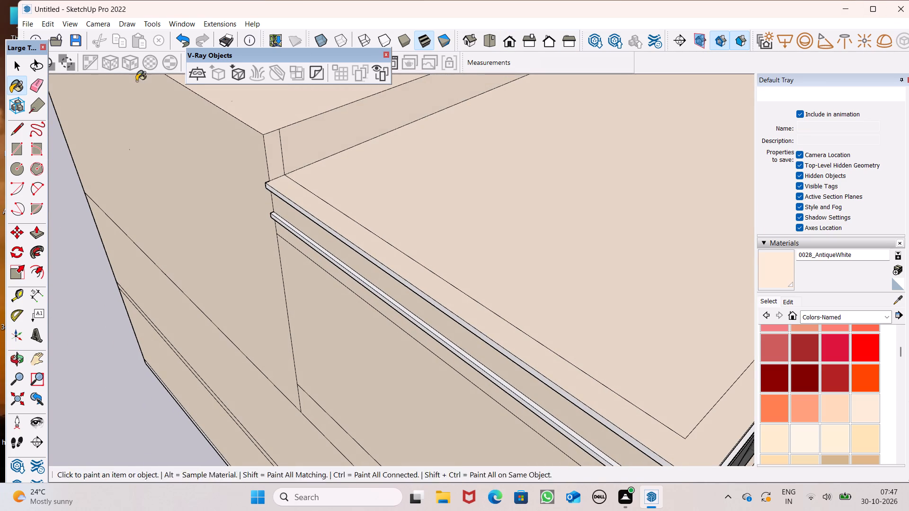
pyautogui.click(47, 85)
pyautogui.scroll(4, 168, 129)
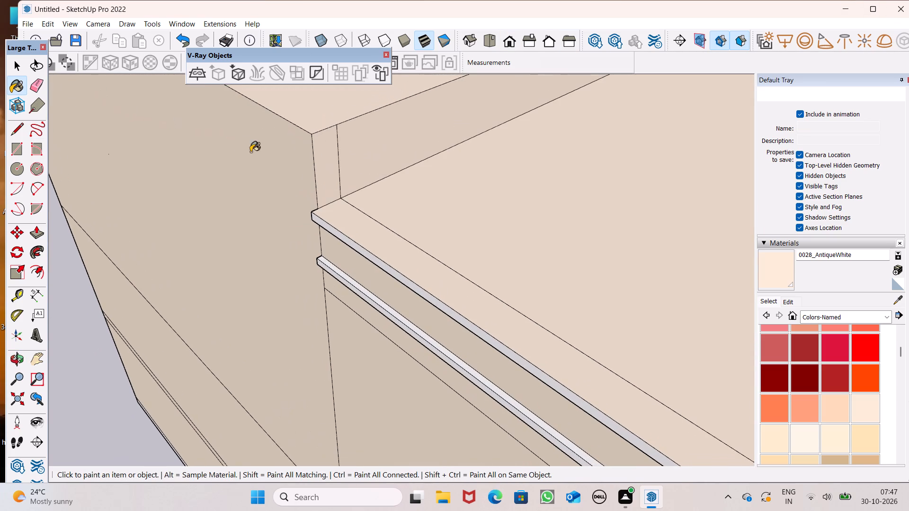
pyautogui.click(27, 86)
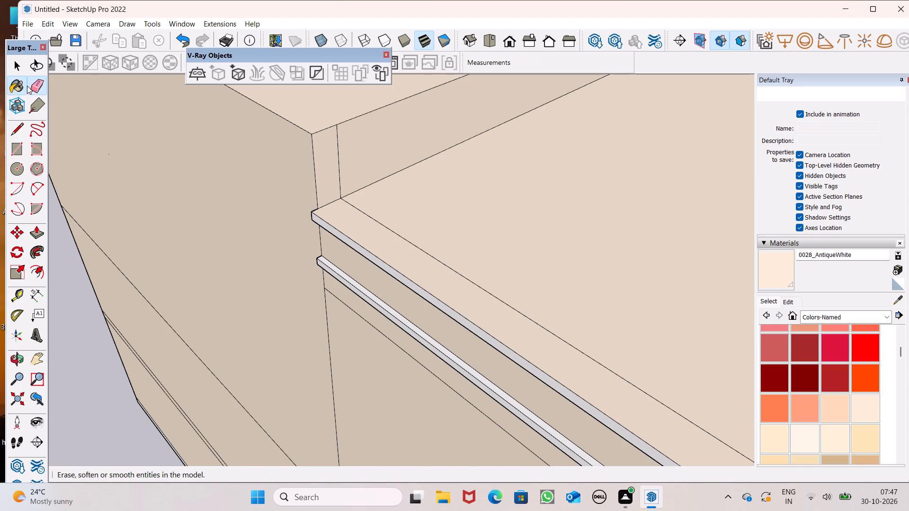
pyautogui.click(339, 172)
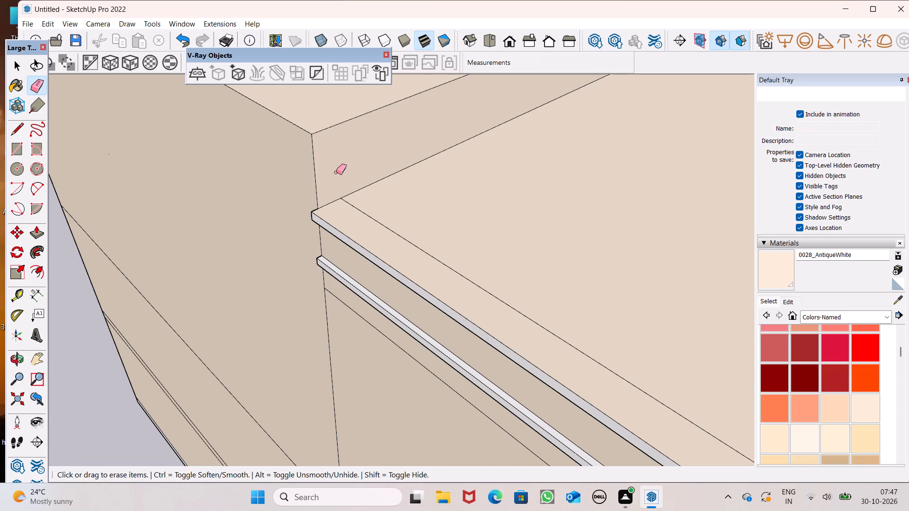
# Erase the inset border outline around the lower roof, including the leftover pieces at its outer corner.
pyautogui.scroll(-3, 301, 138)
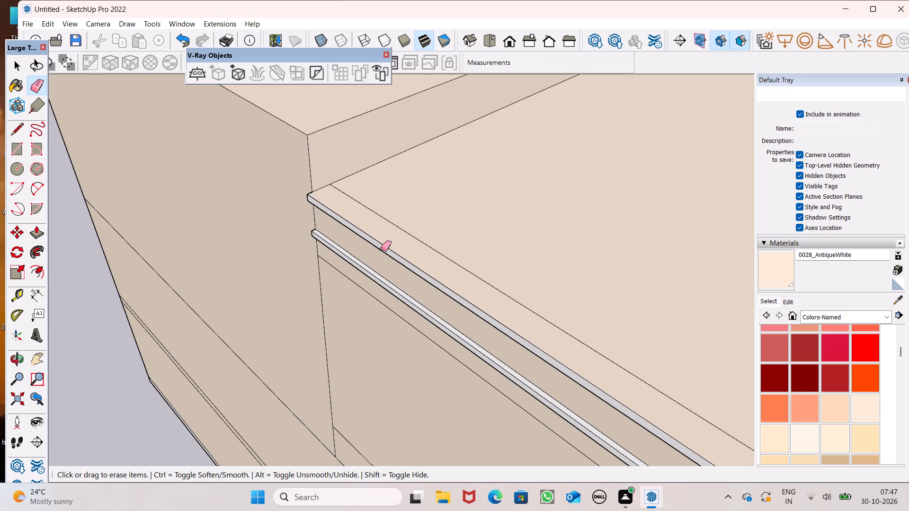
pyautogui.scroll(-3, 360, 249)
pyautogui.scroll(4, 425, 248)
pyautogui.moveTo(407, 249); pyautogui.dragTo(411, 241)
pyautogui.scroll(-4, 367, 220)
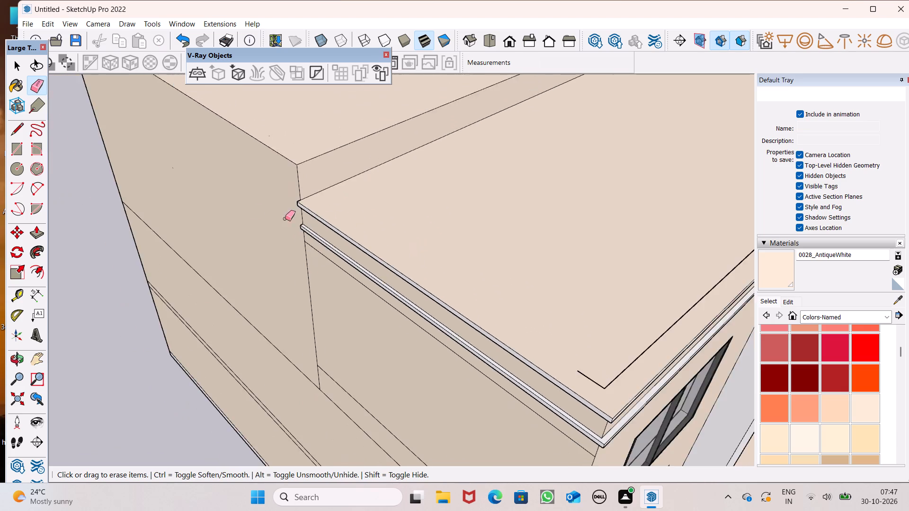
pyautogui.scroll(-8, 285, 219)
pyautogui.moveTo(311, 253); pyautogui.dragTo(317, 261, button='middle')
pyautogui.scroll(6, 365, 282)
pyautogui.moveTo(411, 303); pyautogui.dragTo(417, 303)
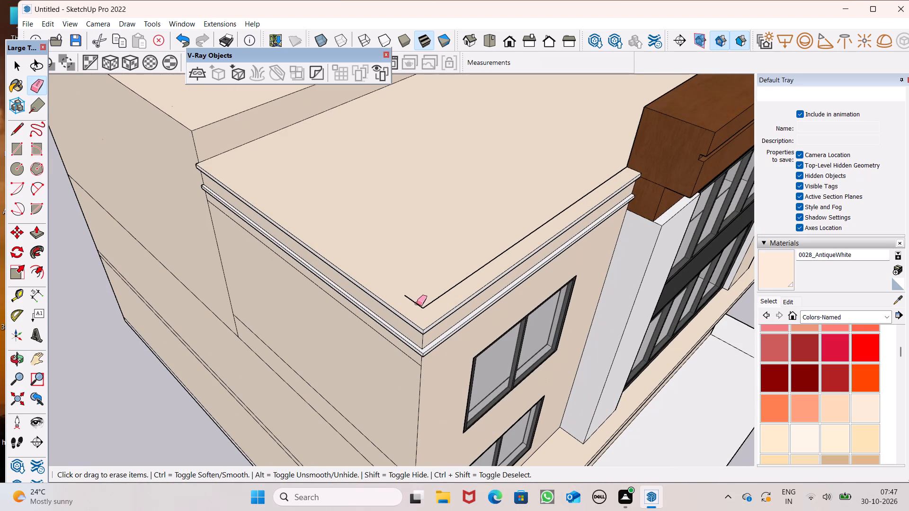
pyautogui.moveTo(417, 303); pyautogui.dragTo(429, 301)
pyautogui.moveTo(417, 302); pyautogui.dragTo(401, 286)
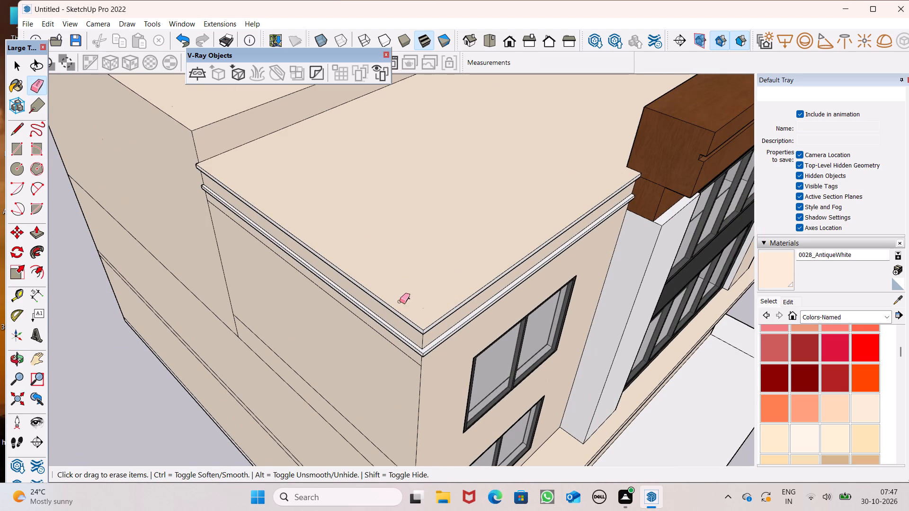
# Try to erase the tiny leftover mark near the lower roof's outer corner.
pyautogui.scroll(5, 400, 302)
pyautogui.moveTo(407, 296); pyautogui.dragTo(415, 291)
pyautogui.scroll(-8, 372, 224)
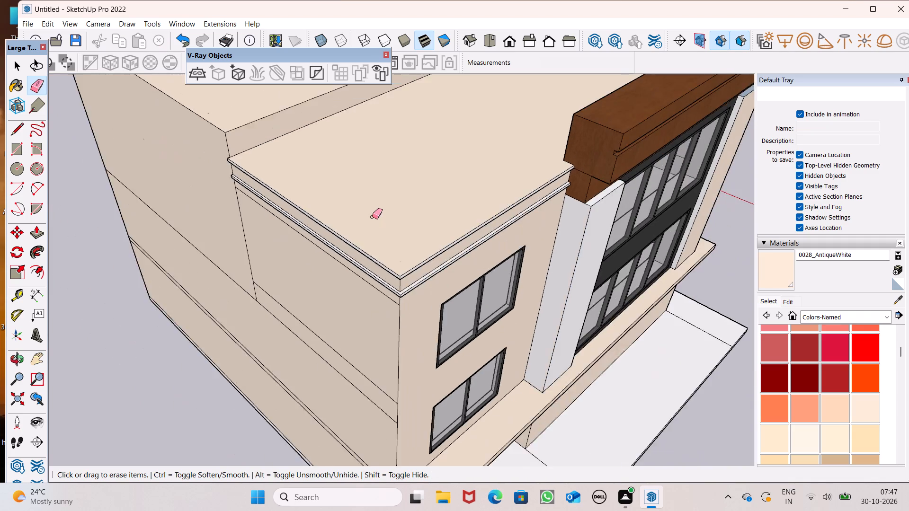
# Examine the house's roofs, rear walls and window facades from all sides for surfaces that still need finishing.
pyautogui.scroll(-6, 372, 217)
pyautogui.moveTo(372, 217); pyautogui.dragTo(435, 282, button='middle')
pyautogui.scroll(1, 429, 277)
pyautogui.scroll(-5, 411, 259)
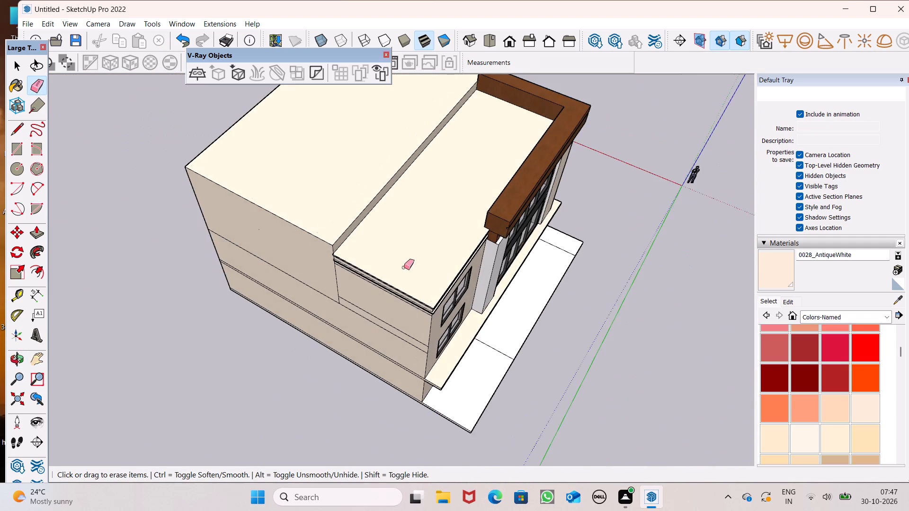
pyautogui.moveTo(392, 260); pyautogui.dragTo(96, 224, button='middle')
pyautogui.middleClick(93, 224)
pyautogui.scroll(-4, 410, 192)
pyautogui.moveTo(361, 206); pyautogui.dragTo(369, 187, button='middle')
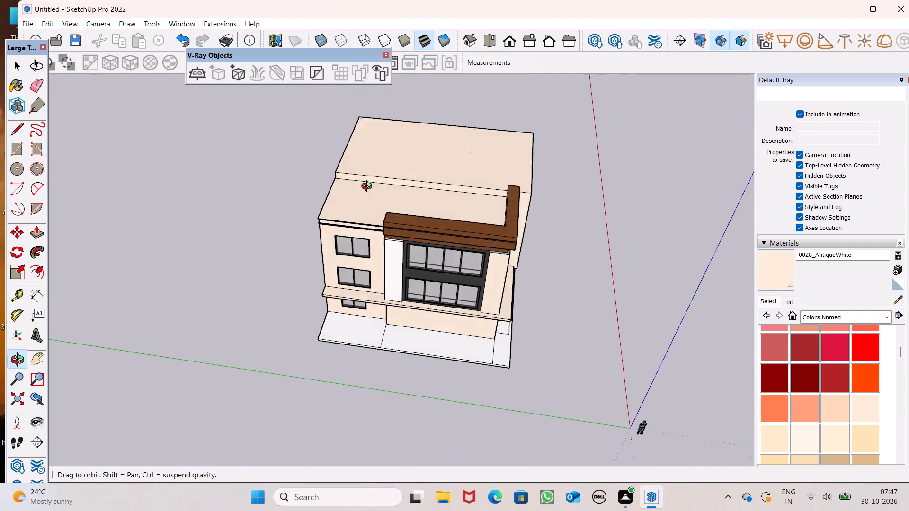
pyautogui.moveTo(369, 187); pyautogui.dragTo(542, 75, button='middle')
pyautogui.scroll(2, 535, 79)
pyautogui.moveTo(421, 164); pyautogui.dragTo(697, 119, button='middle')
pyautogui.scroll(1, 693, 119)
pyautogui.moveTo(396, 230); pyautogui.dragTo(530, 248, button='middle')
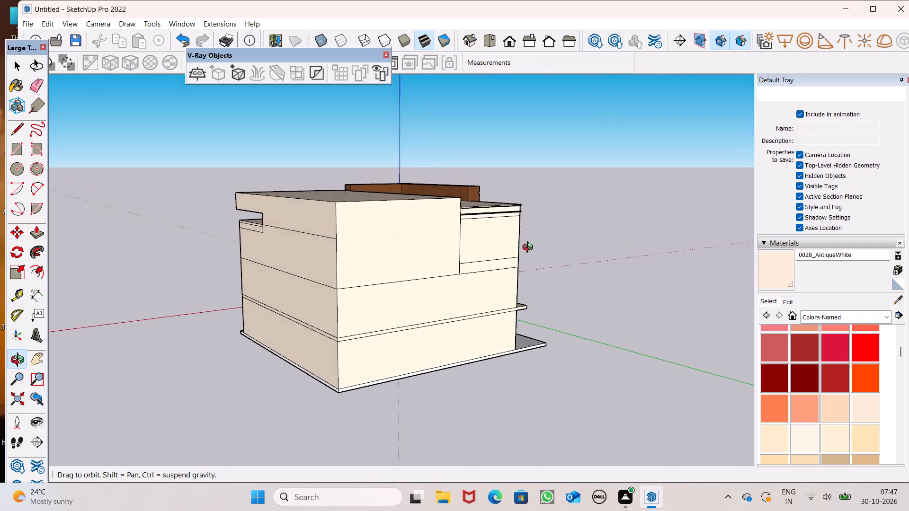
pyautogui.moveTo(530, 248); pyautogui.dragTo(647, 256, button='middle')
pyautogui.moveTo(543, 297); pyautogui.dragTo(0, 237, button='middle')
pyautogui.scroll(1, 188, 263)
pyautogui.moveTo(186, 265); pyautogui.dragTo(44, 290, button='middle')
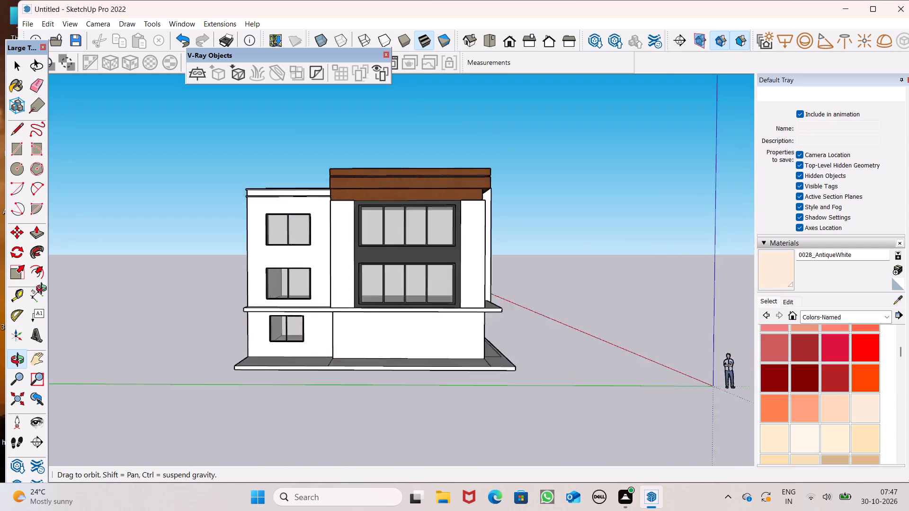
pyautogui.moveTo(44, 290); pyautogui.dragTo(2, 296, button='middle')
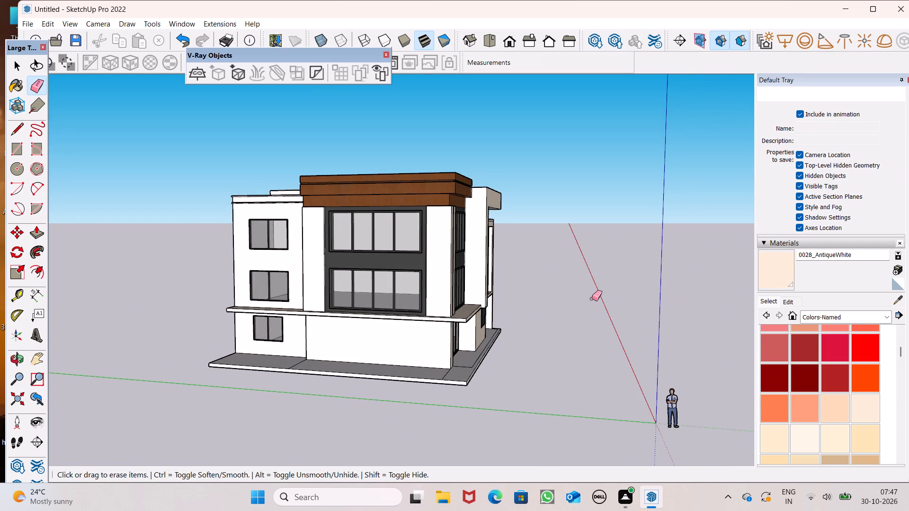
pyautogui.scroll(5, 612, 330)
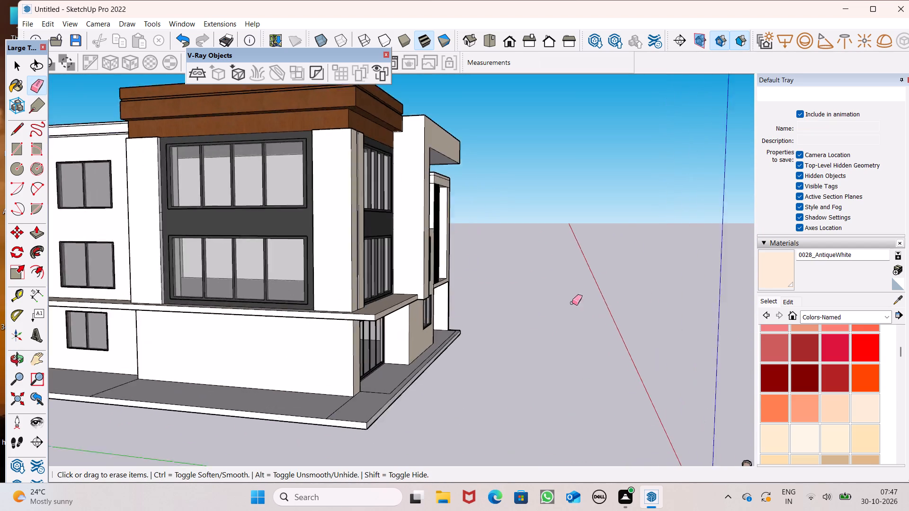
pyautogui.scroll(1, 572, 303)
pyautogui.scroll(-5, 550, 285)
pyautogui.moveTo(568, 297); pyautogui.dragTo(544, 350, button='middle')
pyautogui.scroll(1, 532, 346)
pyautogui.scroll(7, 460, 277)
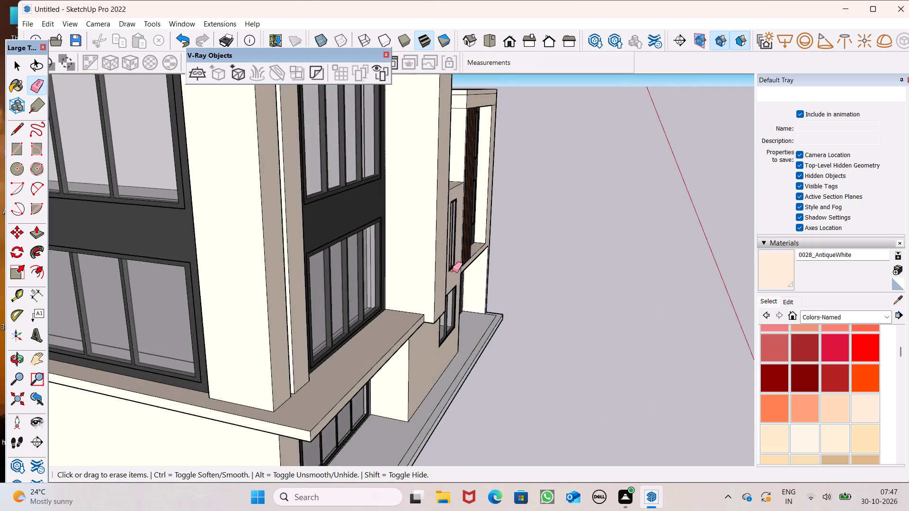
pyautogui.scroll(6, 415, 284)
pyautogui.scroll(-5, 394, 295)
pyautogui.moveTo(410, 310); pyautogui.dragTo(329, 279, button='middle')
pyautogui.scroll(-3, 339, 281)
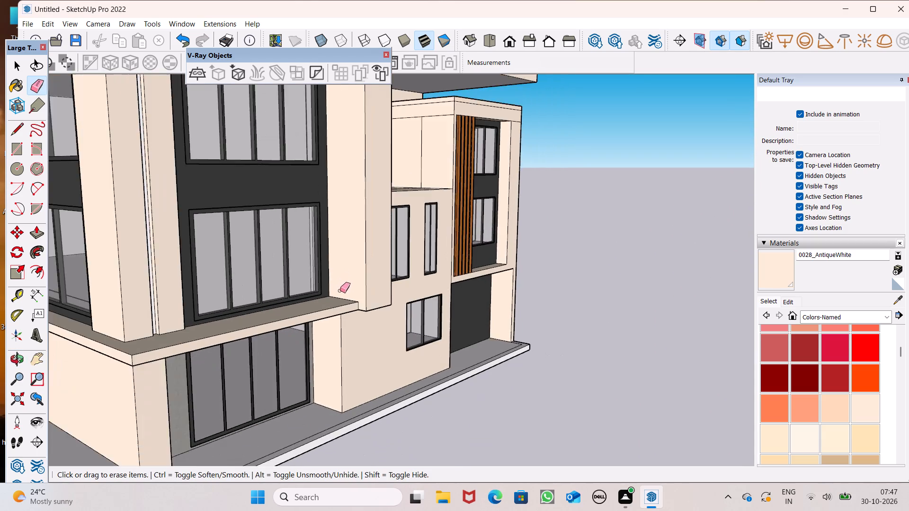
pyautogui.scroll(-4, 361, 292)
pyautogui.scroll(-2, 408, 288)
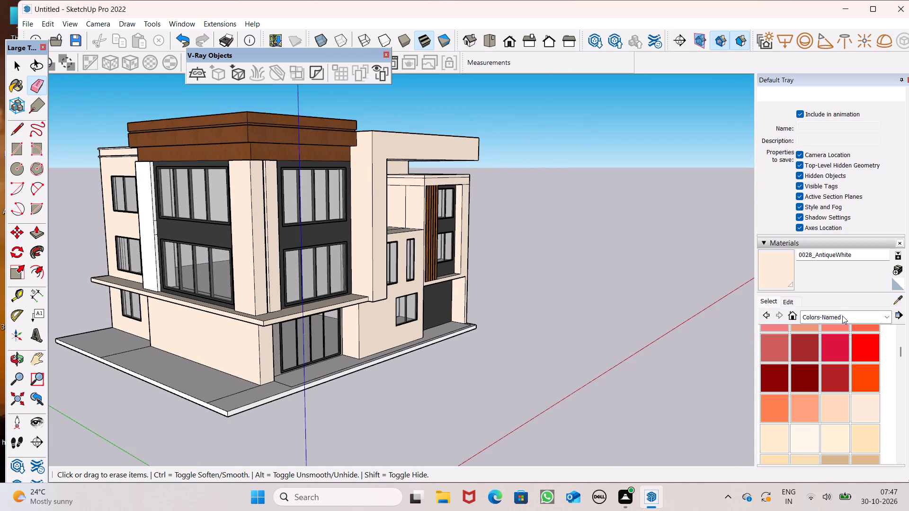
# Paint the front face of the white vertical pier beside the large windows with Wood Cherry Original from the Wood materials.
pyautogui.click(842, 316)
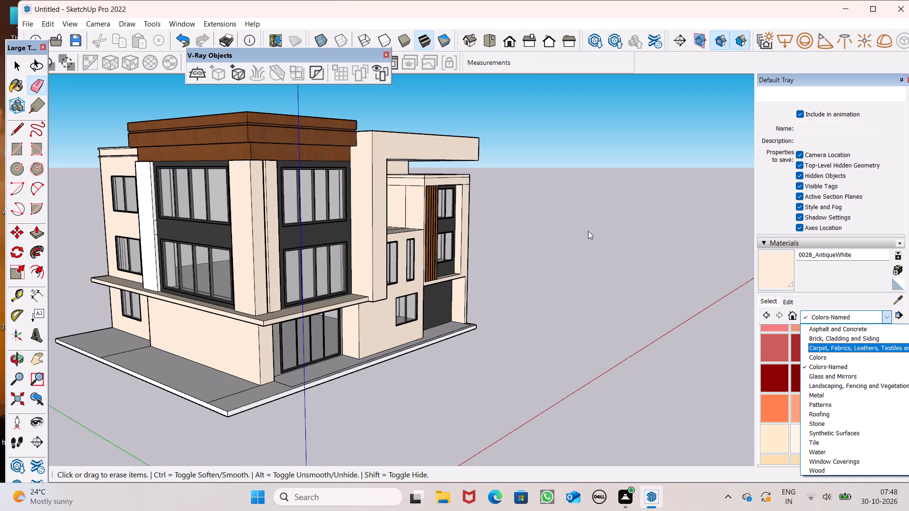
pyautogui.click(826, 477)
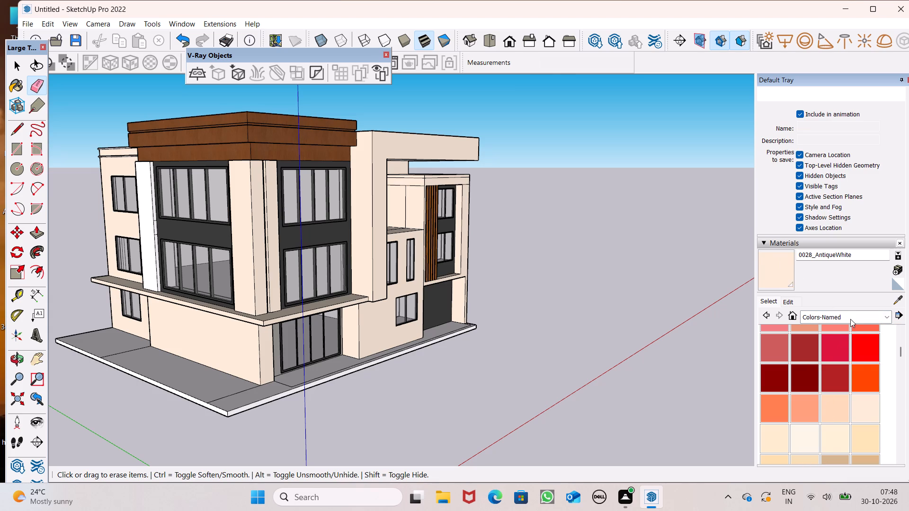
pyautogui.click(850, 319)
pyautogui.click(827, 471)
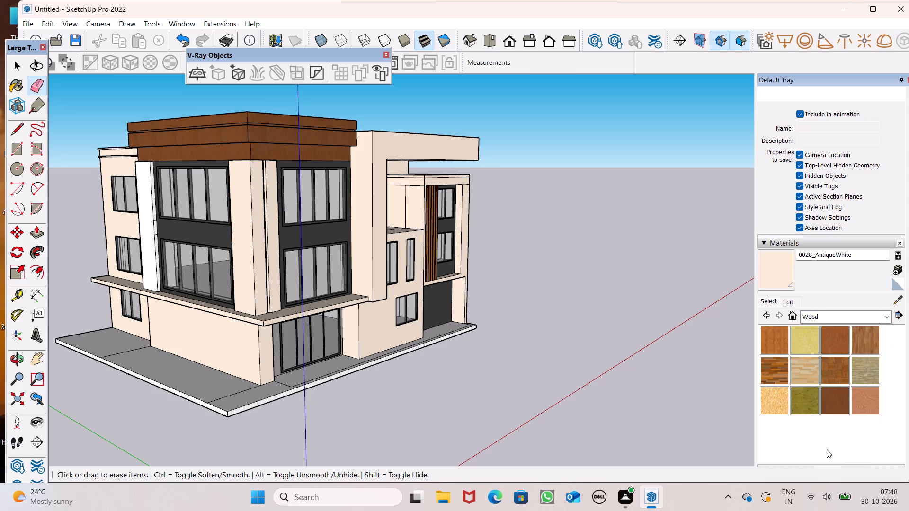
pyautogui.click(832, 341)
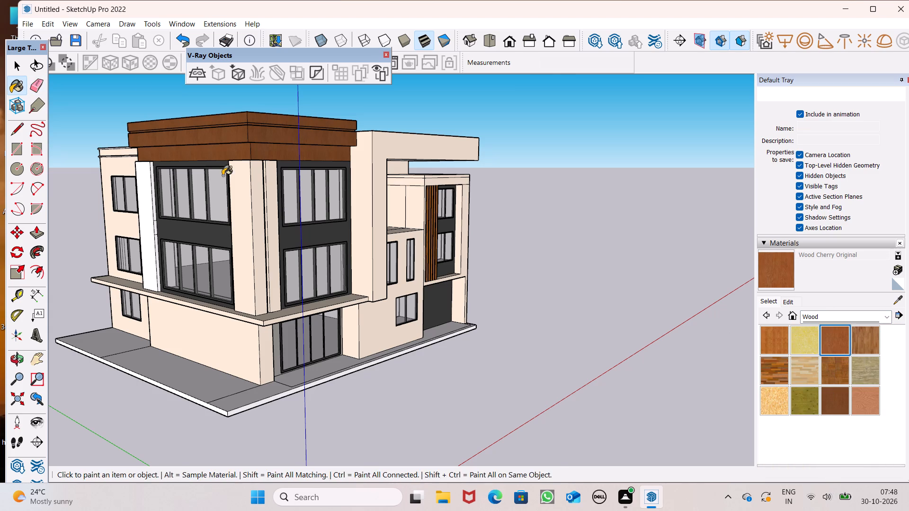
pyautogui.scroll(5, 56, 60)
pyautogui.scroll(1, 64, 186)
pyautogui.moveTo(64, 187); pyautogui.dragTo(105, 194, button='middle')
pyautogui.scroll(6, 112, 224)
pyautogui.moveTo(113, 229); pyautogui.dragTo(125, 233, button='middle')
pyautogui.click(188, 248)
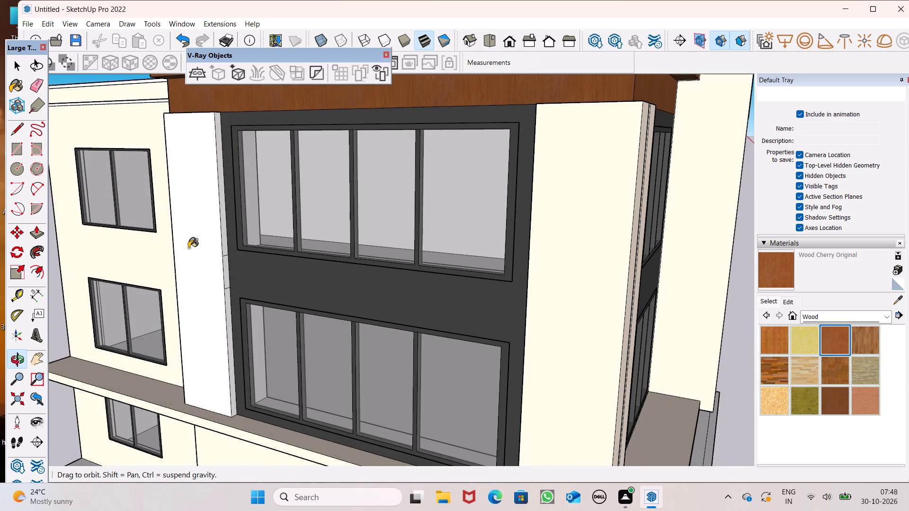
# Erase the two short horizontal seams on the pier's narrow side face next to the dark window wall.
pyautogui.moveTo(212, 260); pyautogui.dragTo(75, 234, button='middle')
pyautogui.scroll(1, 75, 235)
pyautogui.click(41, 82)
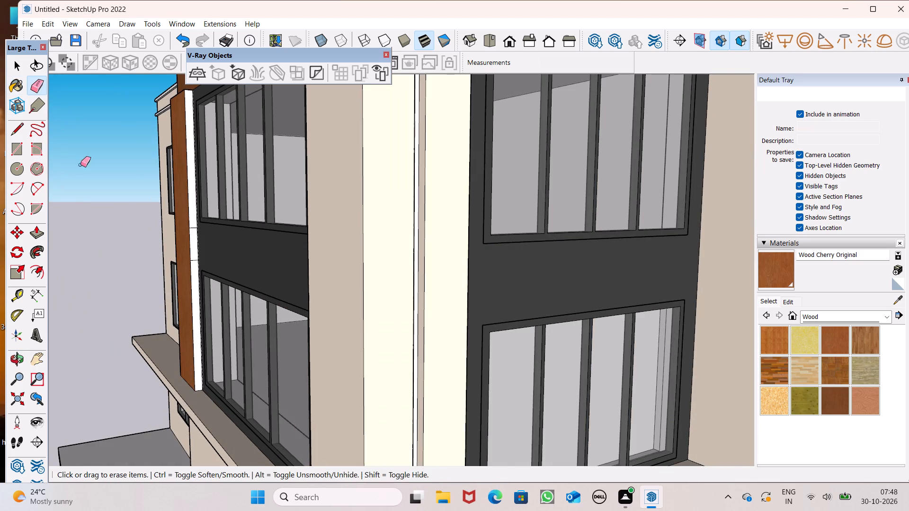
pyautogui.scroll(8, 139, 228)
pyautogui.click(253, 220)
pyautogui.moveTo(250, 212); pyautogui.dragTo(241, 232)
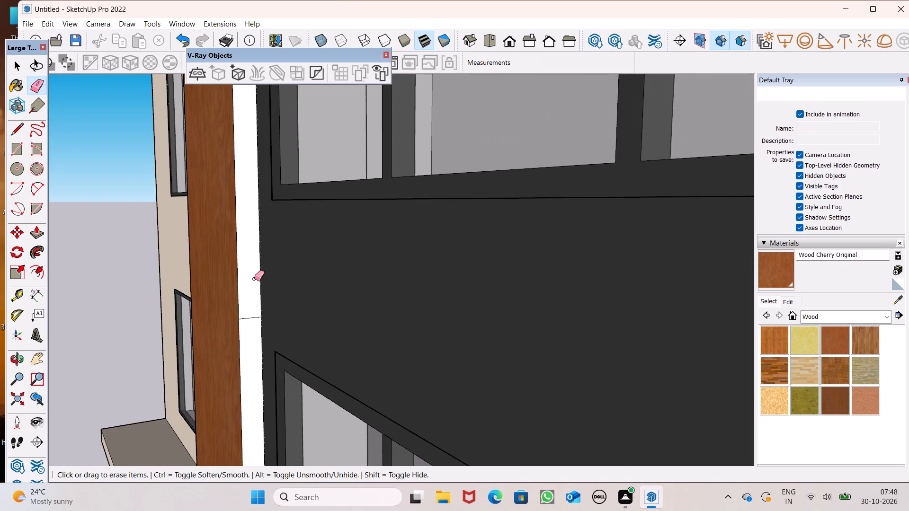
pyautogui.moveTo(251, 302); pyautogui.dragTo(251, 329)
# Paint both side faces of the pier with Wood Cherry Original.
pyautogui.click(771, 277)
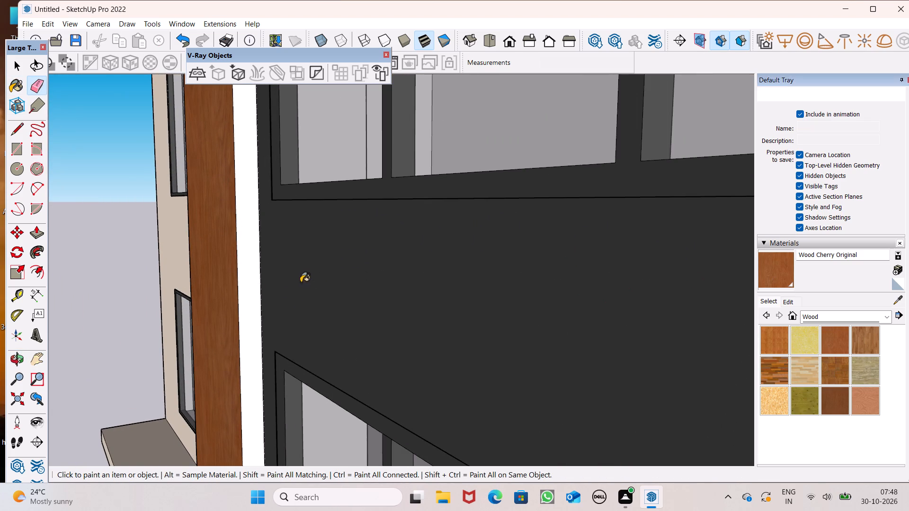
pyautogui.click(251, 294)
pyautogui.scroll(-5, 251, 229)
pyautogui.moveTo(203, 252); pyautogui.dragTo(581, 251, button='middle')
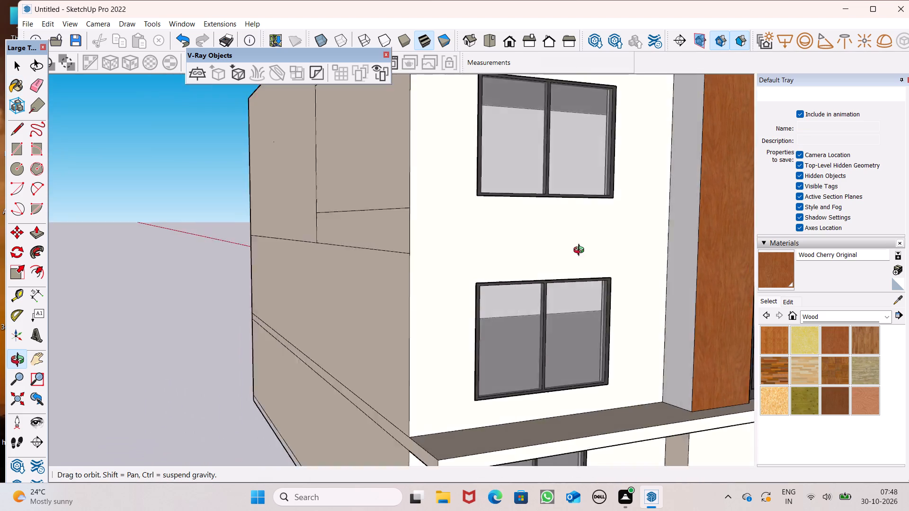
pyautogui.moveTo(581, 251); pyautogui.dragTo(720, 289, button='middle')
pyautogui.scroll(3, 644, 130)
pyautogui.click(644, 130)
# Examine the wood-clad pier together with the fascia, side facades and roofs from several angles.
pyautogui.scroll(-7, 611, 171)
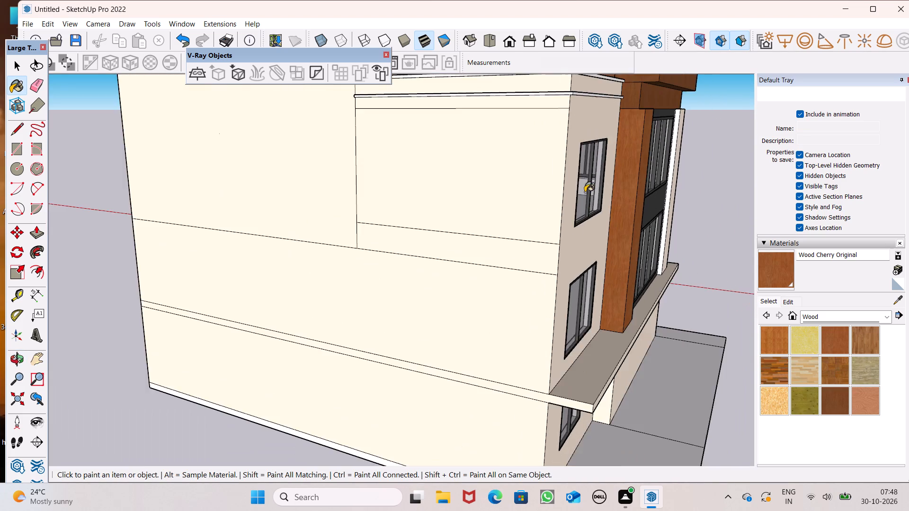
pyautogui.scroll(-4, 585, 192)
pyautogui.moveTo(637, 187); pyautogui.dragTo(113, 159, button='middle')
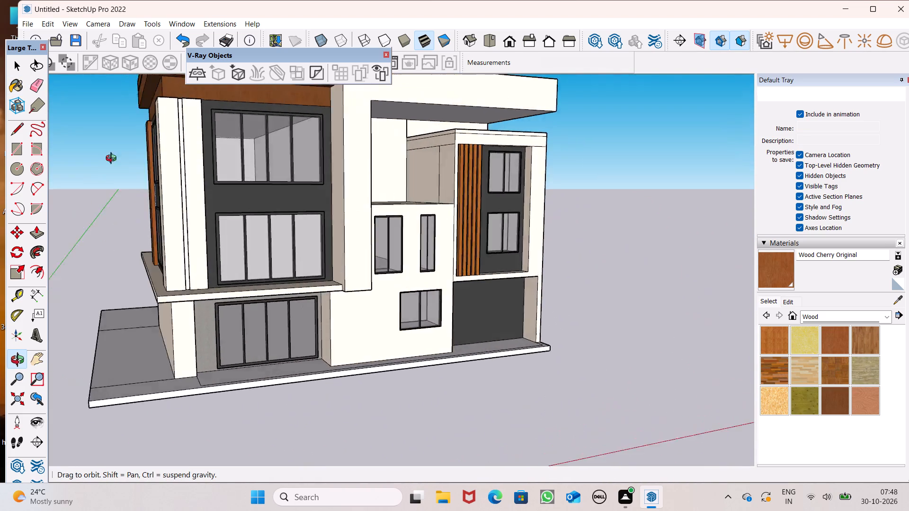
pyautogui.moveTo(113, 159); pyautogui.dragTo(96, 190, button='middle')
pyautogui.scroll(1, 96, 190)
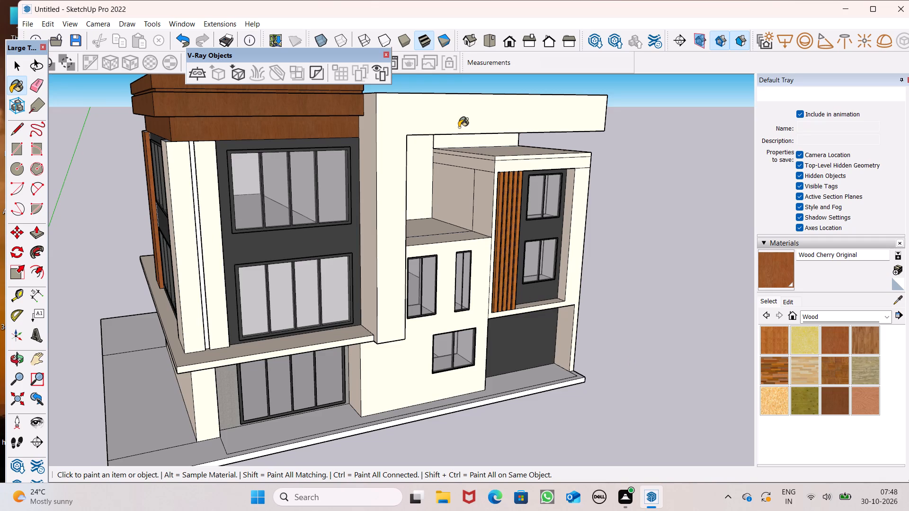
pyautogui.moveTo(529, 280); pyautogui.dragTo(272, 247, button='middle')
pyautogui.scroll(-3, 531, 257)
pyautogui.moveTo(522, 294); pyautogui.dragTo(400, 241, button='middle')
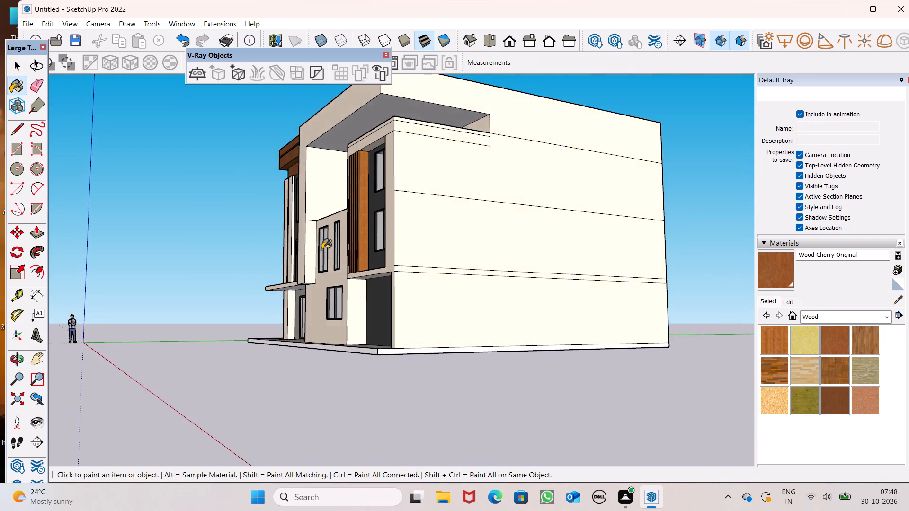
pyautogui.scroll(8, 321, 249)
pyautogui.moveTo(494, 299); pyautogui.dragTo(625, 260, button='middle')
pyautogui.scroll(-5, 611, 269)
pyautogui.moveTo(236, 328); pyautogui.dragTo(438, 347, button='middle')
pyautogui.scroll(1, 439, 361)
pyautogui.scroll(-7, 247, 232)
pyautogui.moveTo(260, 220); pyautogui.dragTo(530, 360, button='middle')
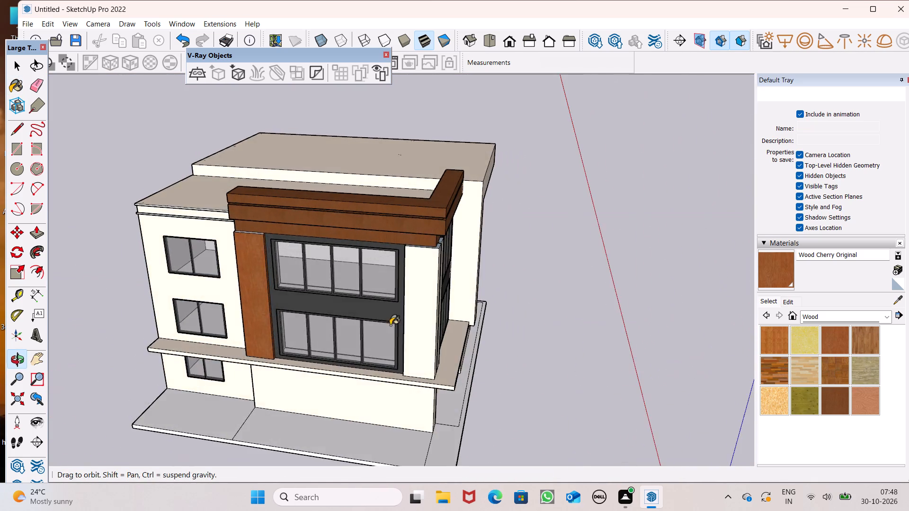
pyautogui.scroll(-4, 389, 319)
# Paint the back and side faces of the narrow vertical groove in the corner column with Metal Corrugated Shiny from the Metal materials.
pyautogui.click(821, 317)
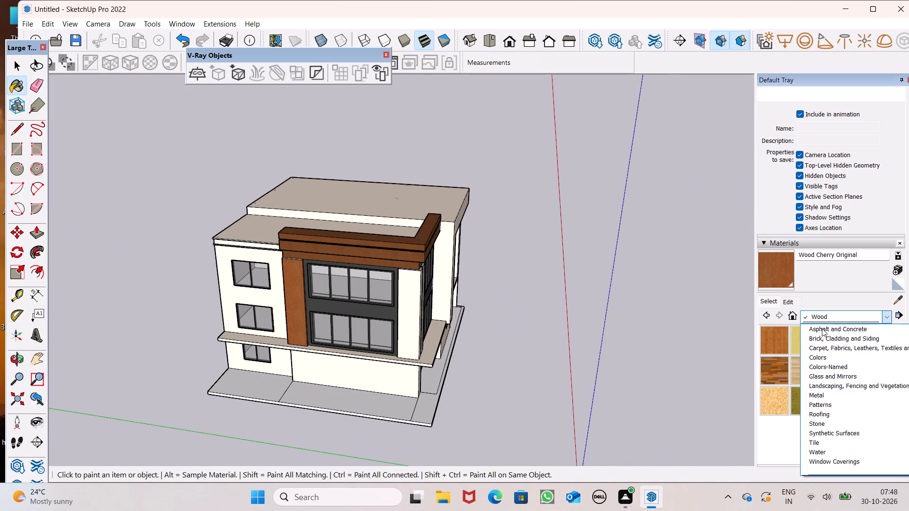
pyautogui.click(842, 394)
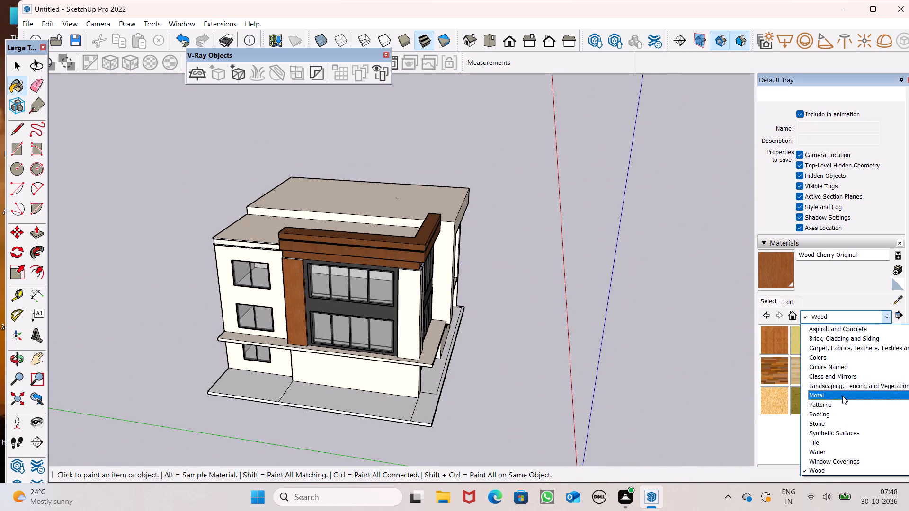
pyautogui.click(848, 343)
pyautogui.moveTo(407, 347); pyautogui.dragTo(302, 381, button='middle')
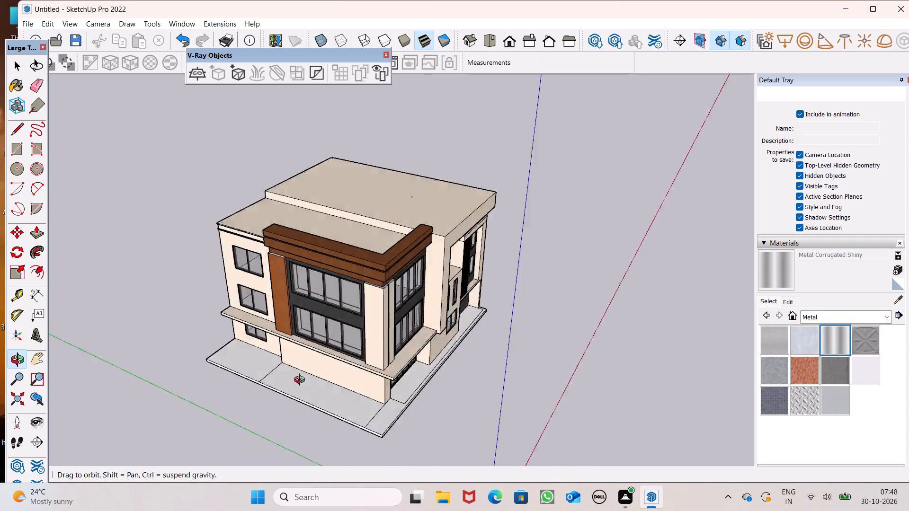
pyautogui.moveTo(302, 381); pyautogui.dragTo(42, 300, button='middle')
pyautogui.scroll(1, 136, 334)
pyautogui.scroll(8, 187, 320)
pyautogui.scroll(9, 400, 310)
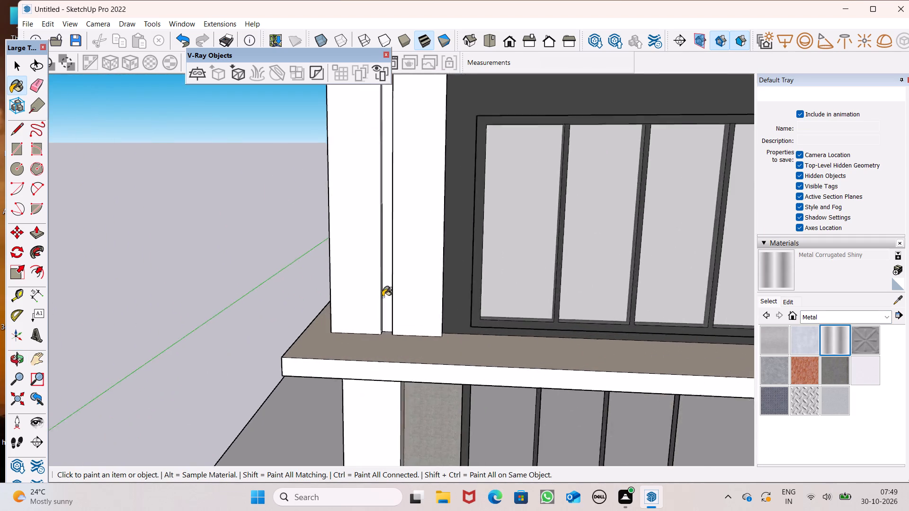
pyautogui.scroll(15, 383, 297)
pyautogui.click(385, 301)
pyautogui.scroll(6, 370, 300)
pyautogui.click(366, 304)
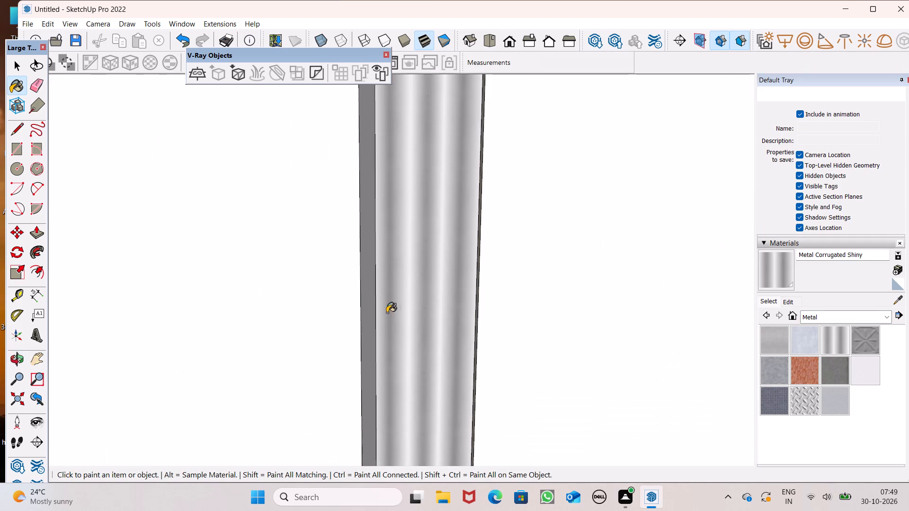
pyautogui.moveTo(396, 333); pyautogui.dragTo(523, 368, button='middle')
pyautogui.scroll(1, 523, 368)
pyautogui.click(670, 350)
pyautogui.moveTo(645, 344); pyautogui.dragTo(493, 350, button='middle')
pyautogui.middleClick(493, 350)
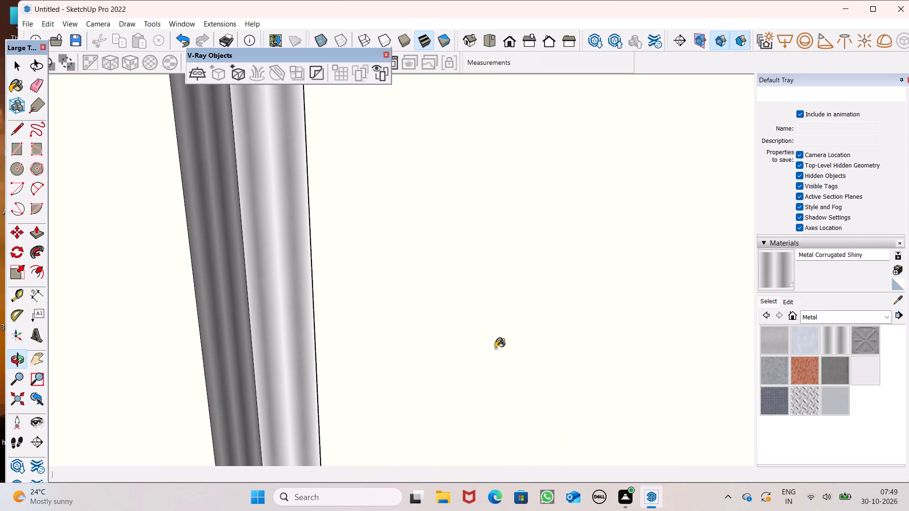
# Tint the Metal Corrugated Shiny material gold by setting its blue value to 97.
pyautogui.scroll(-5, 535, 330)
pyautogui.click(793, 306)
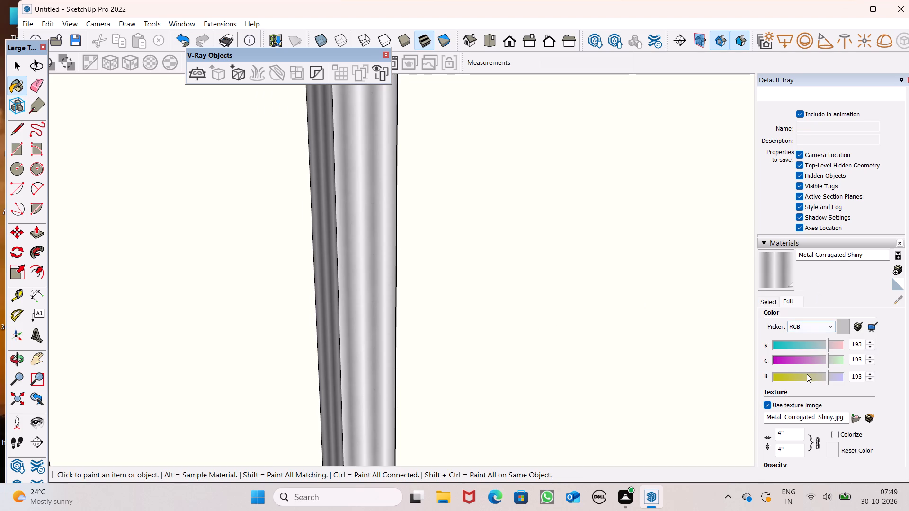
pyautogui.click(803, 374)
pyautogui.scroll(-20, 415, 267)
pyautogui.scroll(-2, 415, 267)
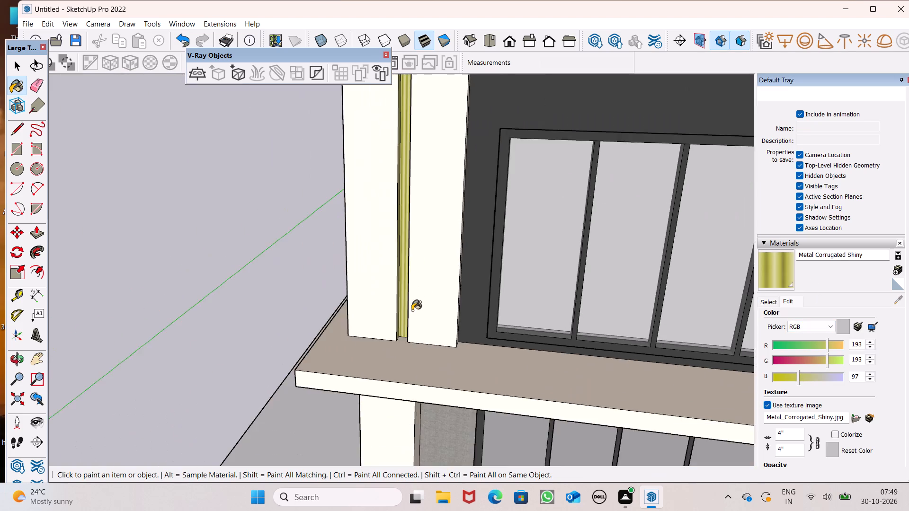
pyautogui.scroll(-7, 412, 310)
pyautogui.moveTo(401, 330); pyautogui.dragTo(424, 329, button='middle')
pyautogui.press('space')
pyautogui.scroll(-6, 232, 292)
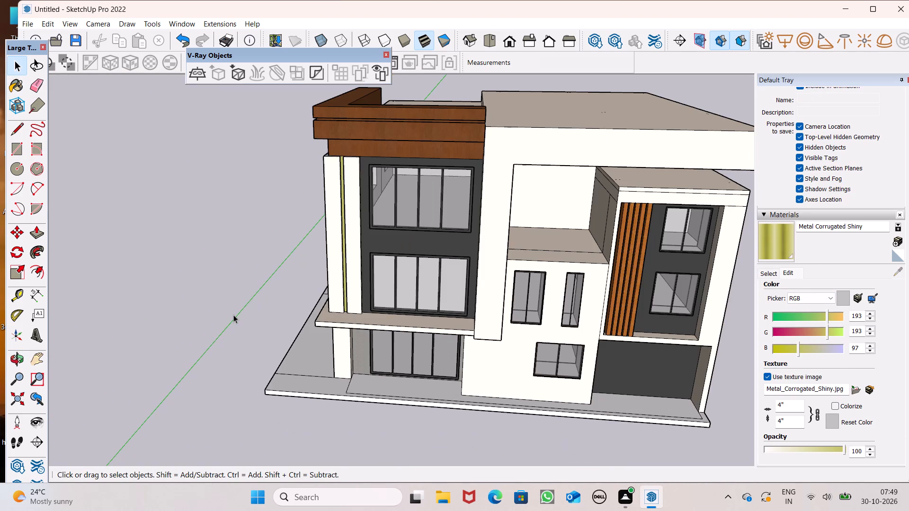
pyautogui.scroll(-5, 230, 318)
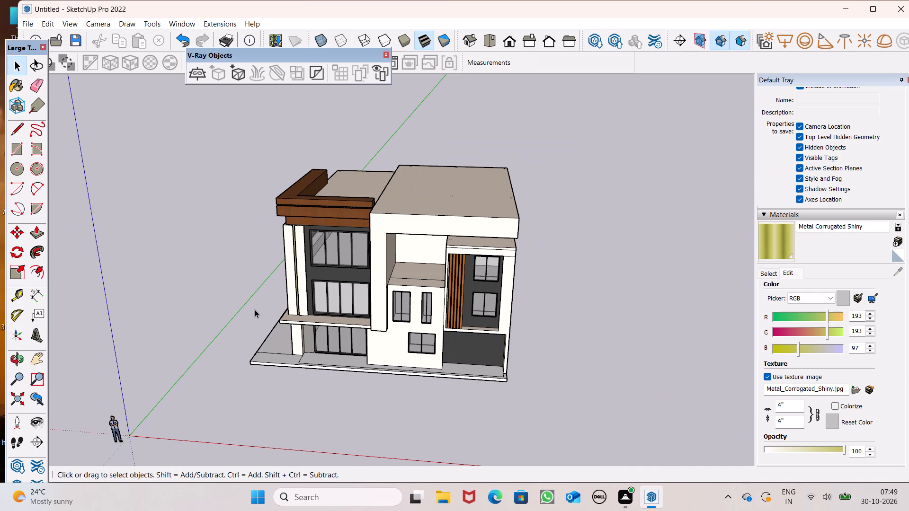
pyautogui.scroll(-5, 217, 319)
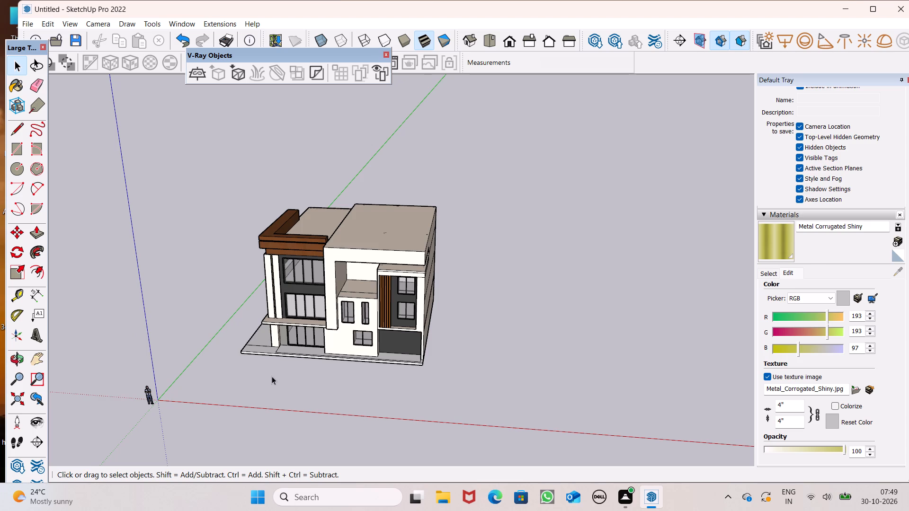
# Push/Pull the side face of the ground slab outward about 3' 9 9/16" along the garage-side wall.
pyautogui.scroll(-4, 493, 104)
pyautogui.moveTo(500, 236); pyautogui.dragTo(592, 104, button='middle')
pyautogui.scroll(10, 592, 104)
pyautogui.scroll(6, 265, 274)
pyautogui.scroll(-6, 357, 262)
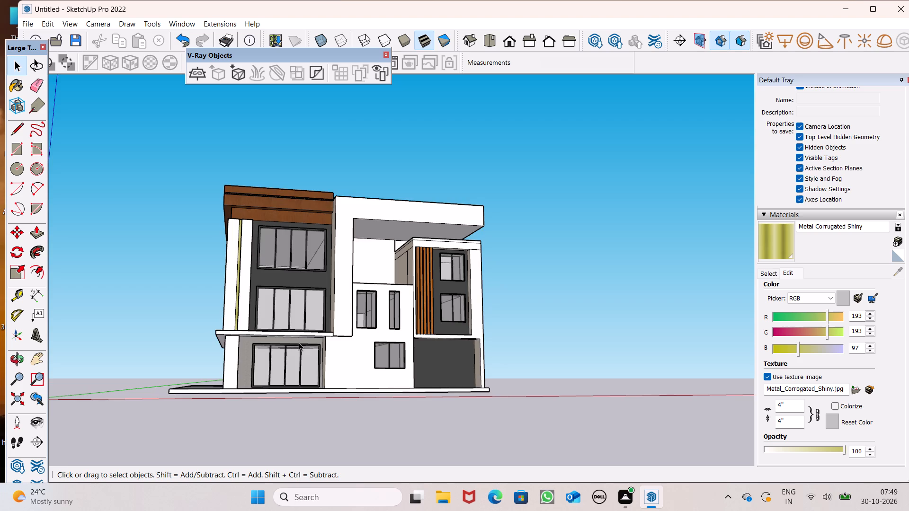
pyautogui.scroll(-3, 310, 445)
pyautogui.scroll(-5, 373, 377)
pyautogui.moveTo(401, 423); pyautogui.dragTo(215, 510, button='middle')
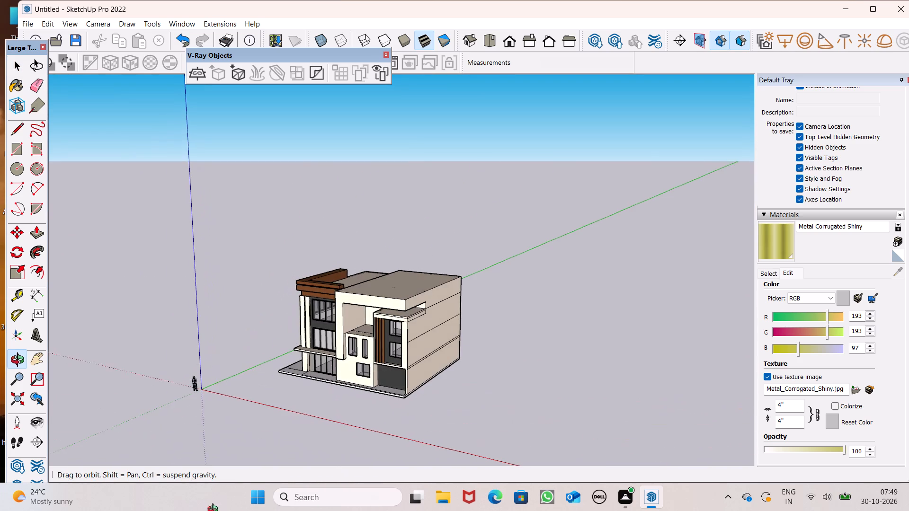
pyautogui.moveTo(215, 510); pyautogui.dragTo(214, 510, button='middle')
pyautogui.scroll(7, 401, 477)
pyautogui.click(35, 238)
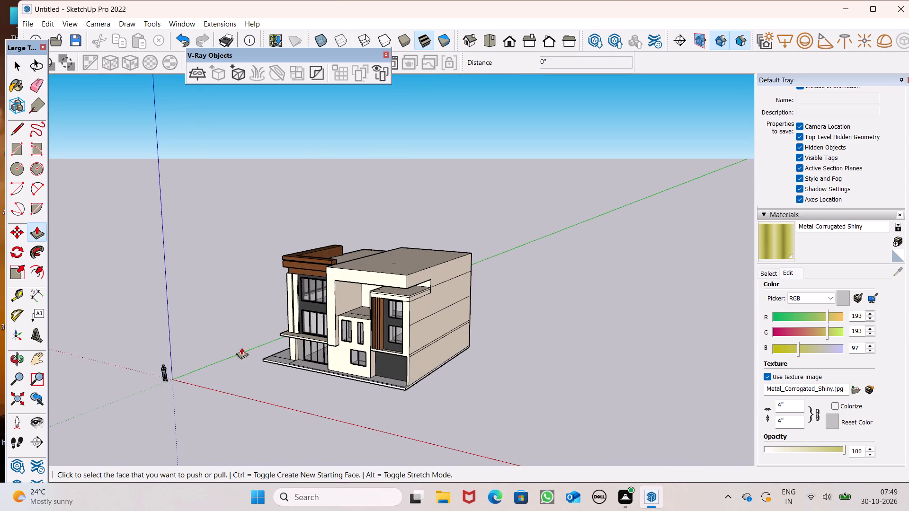
pyautogui.scroll(7, 437, 434)
pyautogui.scroll(7, 453, 361)
pyautogui.scroll(6, 350, 377)
pyautogui.moveTo(351, 377); pyautogui.dragTo(365, 383)
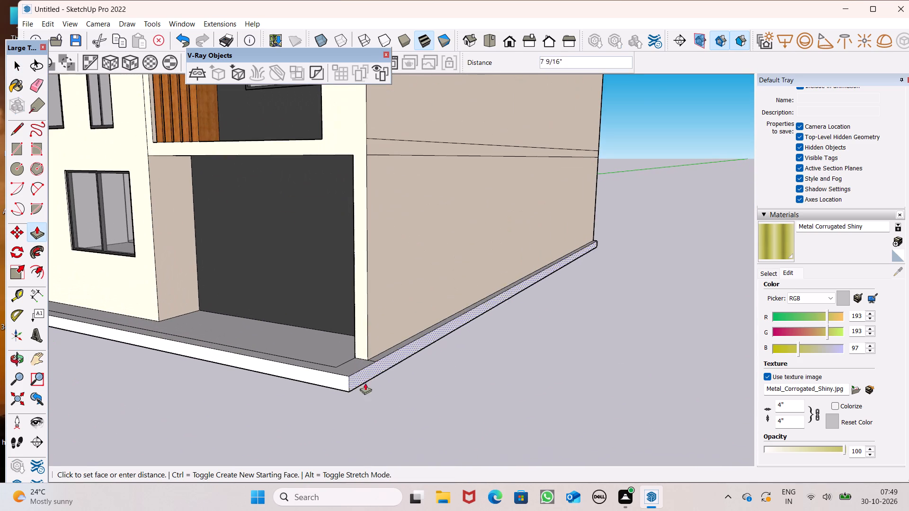
pyautogui.moveTo(365, 383); pyautogui.dragTo(420, 405)
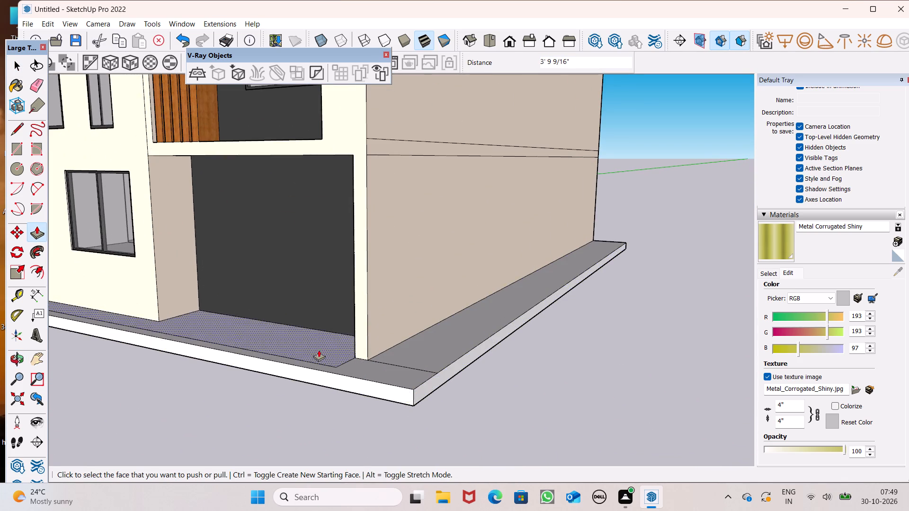
# Erase the leftover edges on the ground slab's top beside the garage and along the front facade.
pyautogui.scroll(-6, 364, 411)
pyautogui.scroll(-7, 469, 336)
pyautogui.moveTo(505, 377); pyautogui.dragTo(528, 421, button='middle')
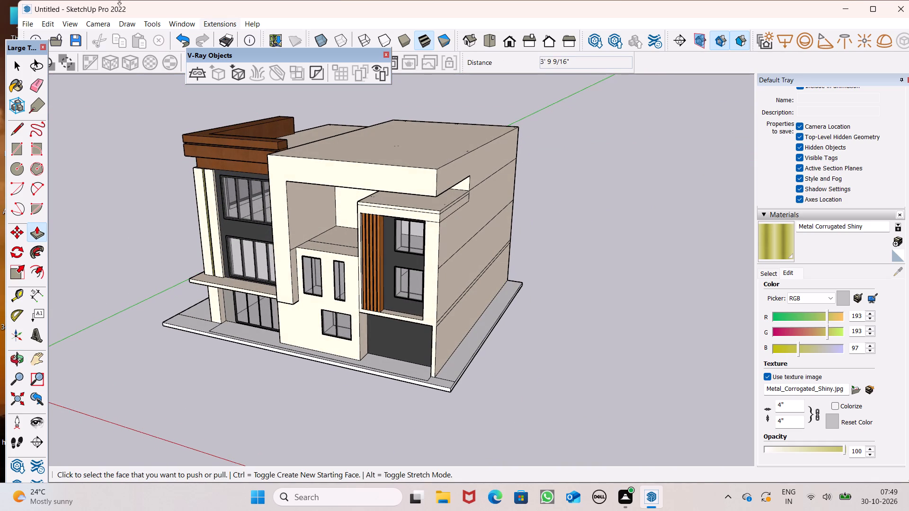
pyautogui.click(39, 86)
pyautogui.scroll(7, 304, 307)
pyautogui.scroll(5, 588, 471)
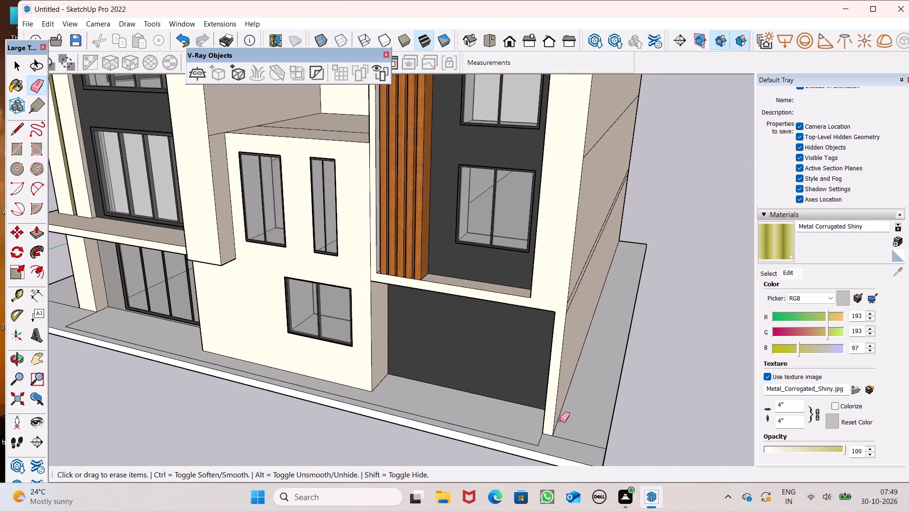
pyautogui.click(572, 441)
pyautogui.moveTo(541, 444); pyautogui.dragTo(528, 444)
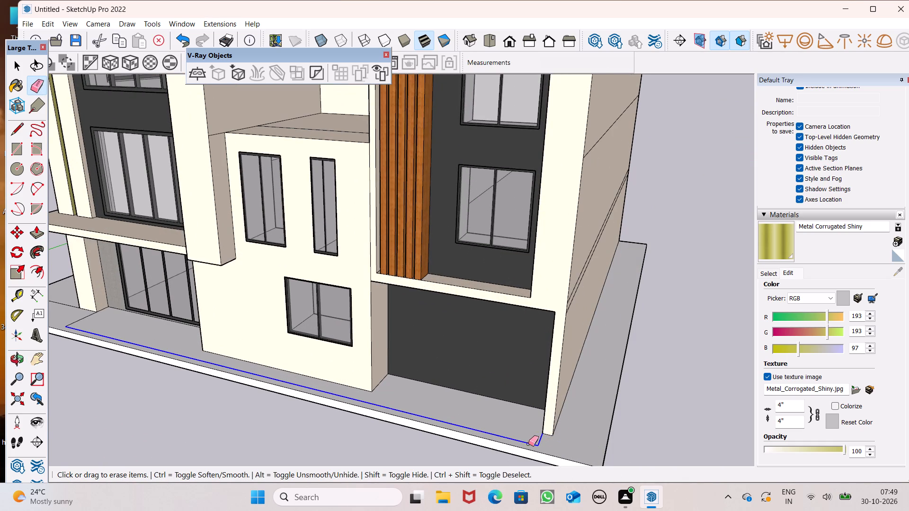
pyautogui.moveTo(528, 444); pyautogui.dragTo(529, 439)
# Erase the remaining edges on the ground slab's top around the corner column and along the side with the wood pier.
pyautogui.scroll(-10, 590, 370)
pyautogui.scroll(6, 212, 332)
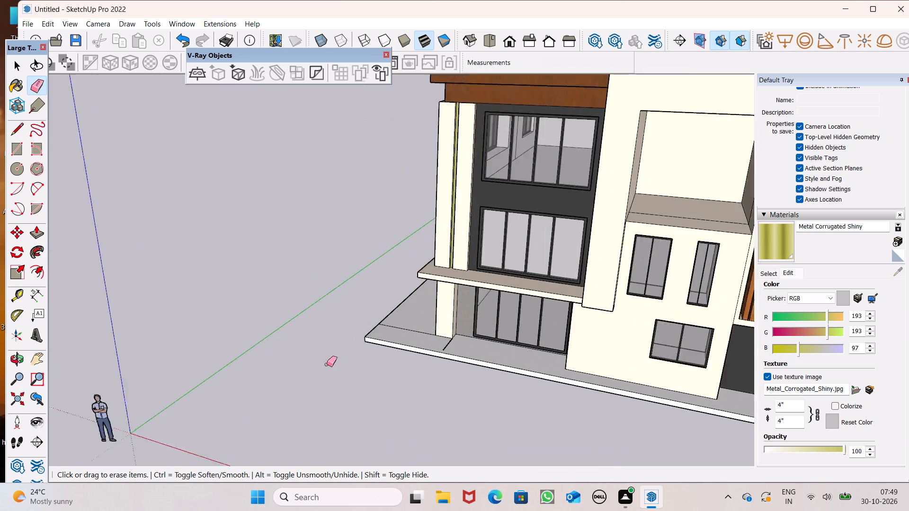
pyautogui.scroll(1, 327, 364)
pyautogui.moveTo(497, 360); pyautogui.dragTo(518, 400, button='middle')
pyautogui.scroll(6, 500, 322)
pyautogui.moveTo(448, 358); pyautogui.dragTo(453, 357)
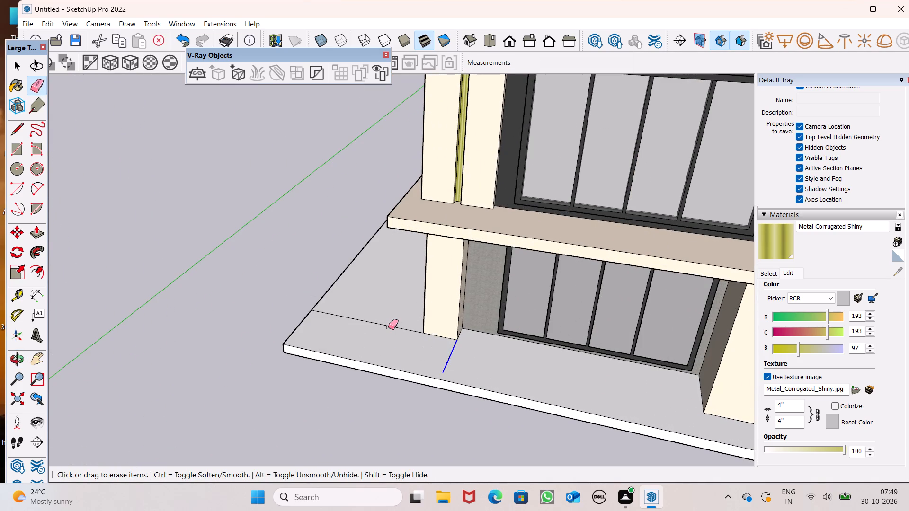
pyautogui.click(388, 327)
pyautogui.scroll(-6, 380, 323)
pyautogui.moveTo(374, 322); pyautogui.dragTo(675, 285, button='middle')
pyautogui.scroll(1, 674, 285)
pyautogui.scroll(-4, 410, 305)
pyautogui.scroll(7, 244, 277)
pyautogui.moveTo(278, 283); pyautogui.dragTo(289, 290)
# Erase the upper floor line and the parapet band edges below the roof notch on the garage-side wall.
pyautogui.scroll(-6, 288, 277)
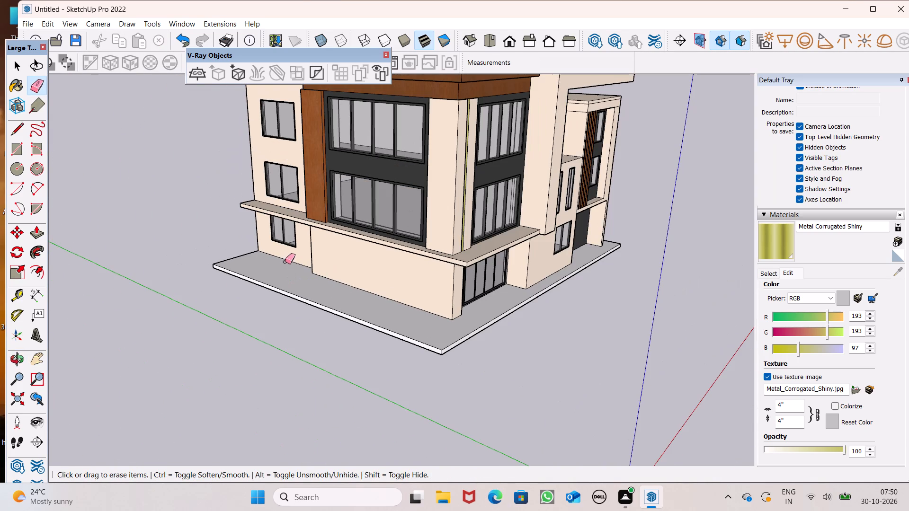
pyautogui.scroll(-3, 379, 275)
pyautogui.moveTo(430, 313); pyautogui.dragTo(164, 263, button='middle')
pyautogui.scroll(1, 144, 260)
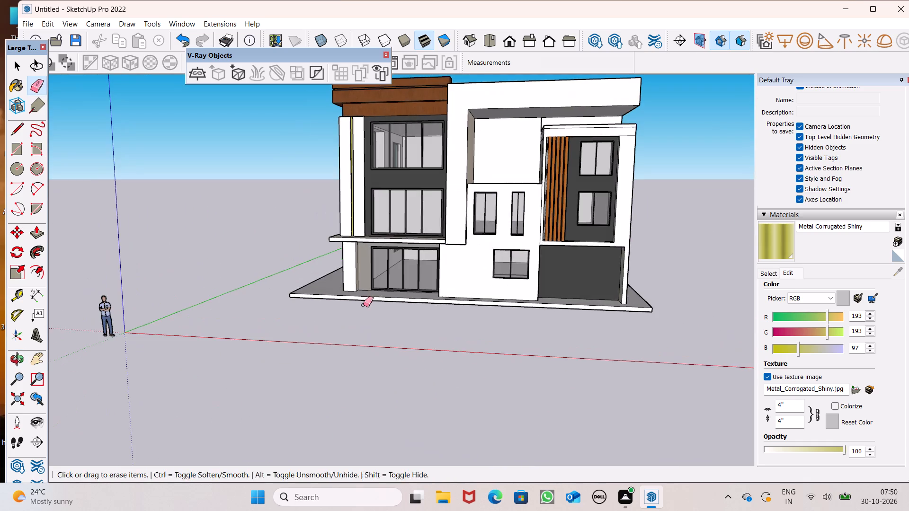
pyautogui.moveTo(451, 308); pyautogui.dragTo(135, 335, button='middle')
pyautogui.scroll(-3, 193, 287)
pyautogui.scroll(5, 461, 214)
pyautogui.moveTo(396, 168); pyautogui.dragTo(373, 184)
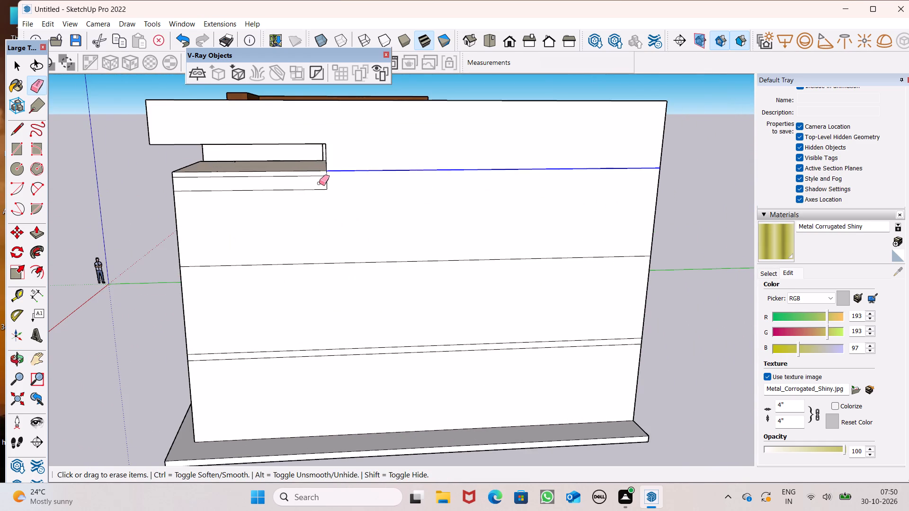
pyautogui.scroll(6, 319, 183)
pyautogui.moveTo(328, 168); pyautogui.dragTo(336, 177)
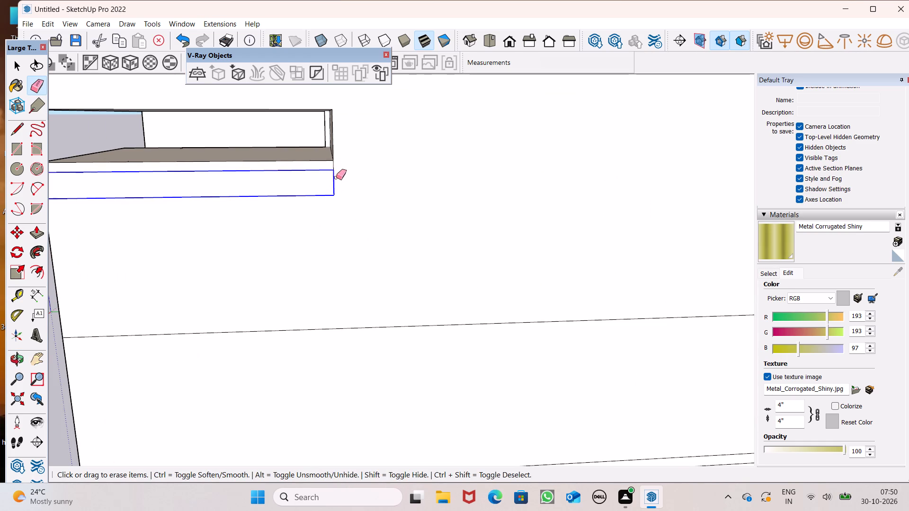
pyautogui.moveTo(336, 177); pyautogui.dragTo(336, 172)
pyautogui.scroll(7, 338, 171)
pyautogui.moveTo(333, 158); pyautogui.dragTo(332, 158)
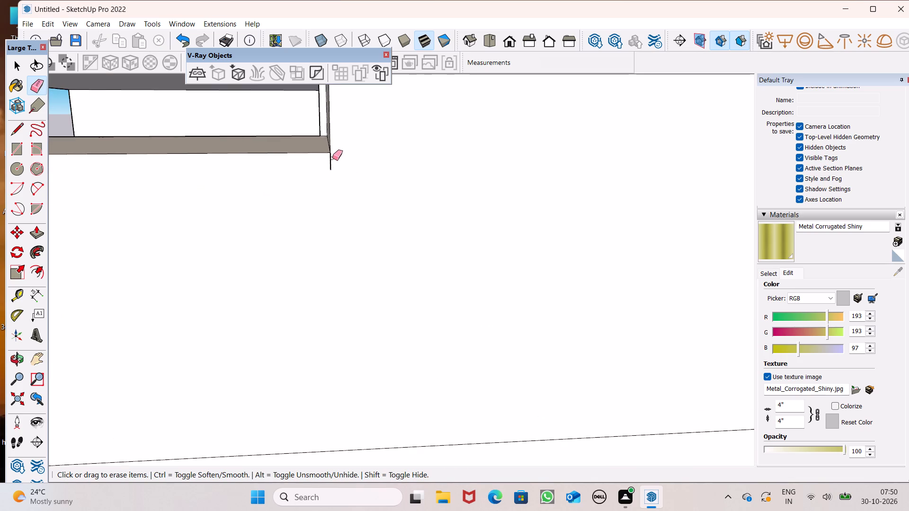
pyautogui.moveTo(332, 158); pyautogui.dragTo(328, 161)
# Erase the middle floor line and the pair of lower floor lines across the garage-side wall.
pyautogui.scroll(-6, 328, 165)
pyautogui.scroll(-2, 357, 334)
pyautogui.moveTo(354, 342); pyautogui.dragTo(352, 358)
pyautogui.scroll(-10, 349, 231)
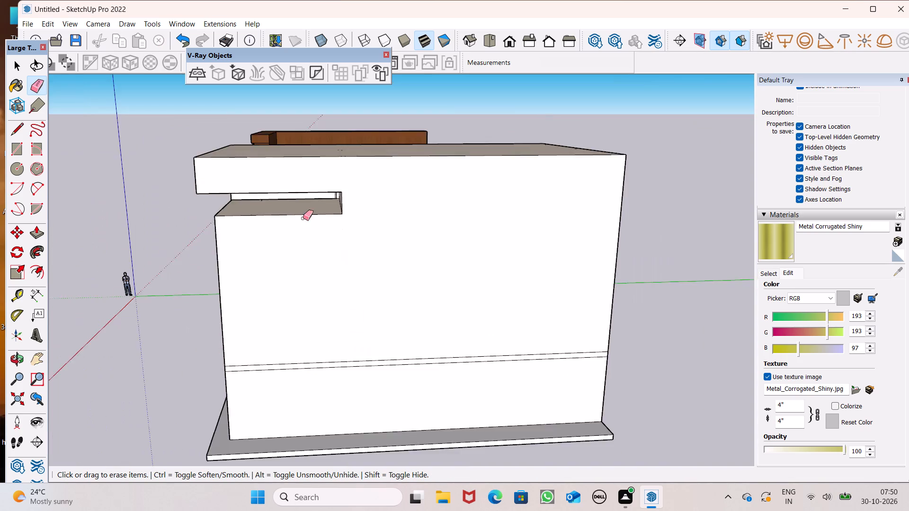
pyautogui.scroll(-4, 303, 218)
pyautogui.scroll(6, 338, 328)
pyautogui.moveTo(346, 292); pyautogui.dragTo(348, 308)
# Erase the vertical joint, the upper floor lines and the pair of lower slab lines on the rear wall.
pyautogui.scroll(-5, 328, 266)
pyautogui.scroll(1, 448, 317)
pyautogui.moveTo(448, 318); pyautogui.dragTo(131, 318, button='middle')
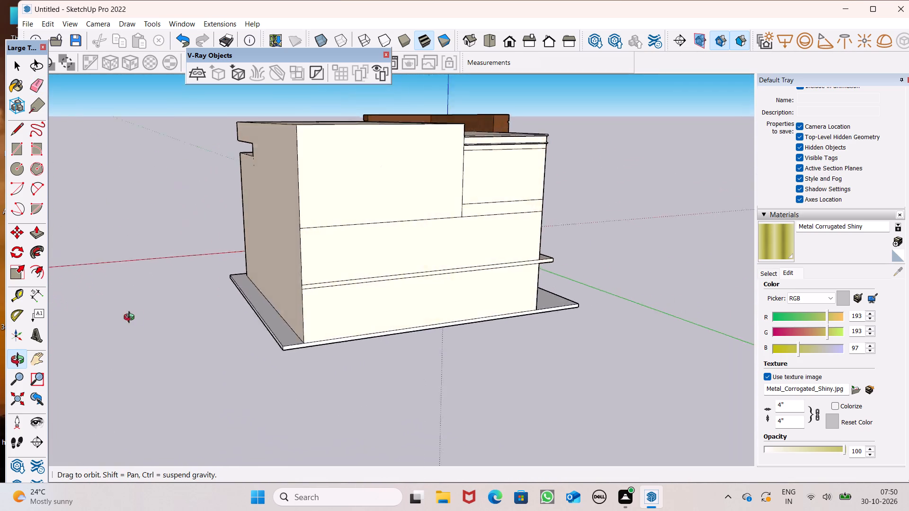
pyautogui.moveTo(131, 318); pyautogui.dragTo(7, 310, button='middle')
pyautogui.scroll(4, 405, 236)
pyautogui.scroll(-3, 273, 216)
pyautogui.moveTo(410, 200); pyautogui.dragTo(347, 238, button='middle')
pyautogui.scroll(5, 347, 238)
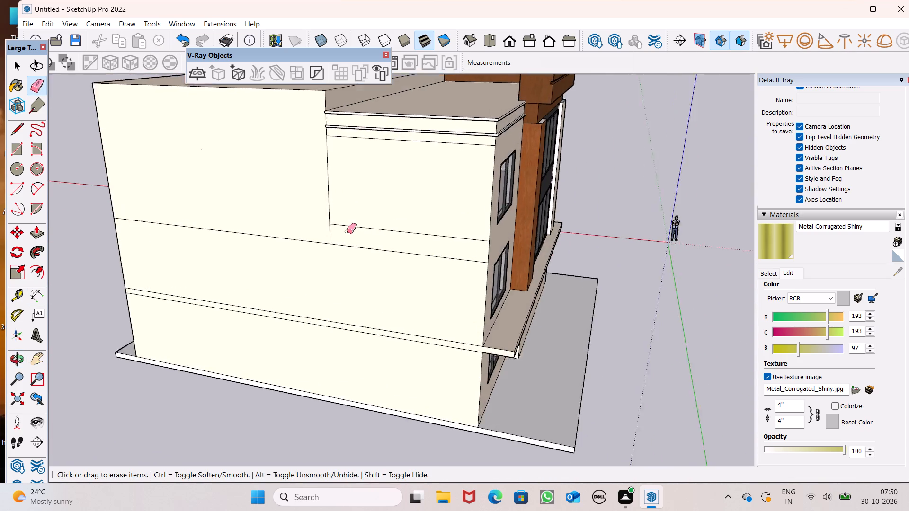
pyautogui.scroll(2, 347, 231)
pyautogui.moveTo(341, 217); pyautogui.dragTo(313, 253)
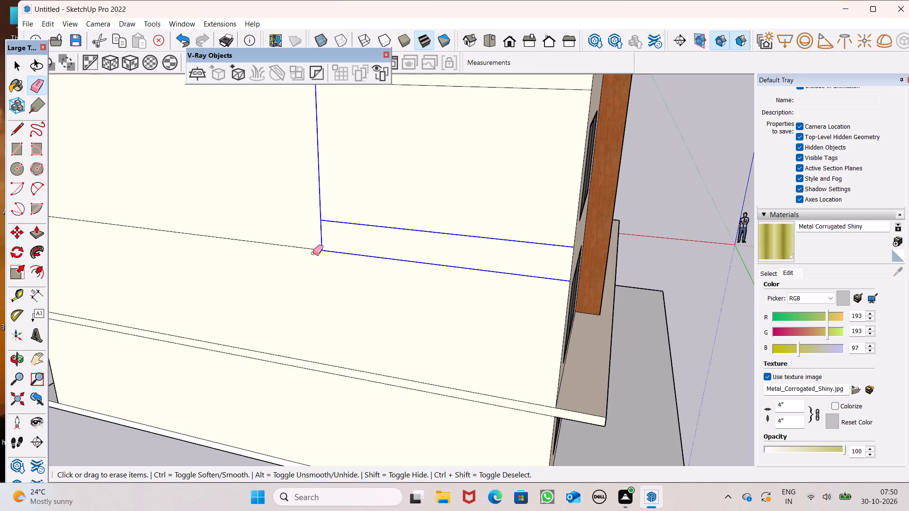
pyautogui.moveTo(313, 253); pyautogui.dragTo(251, 231)
pyautogui.click(107, 222)
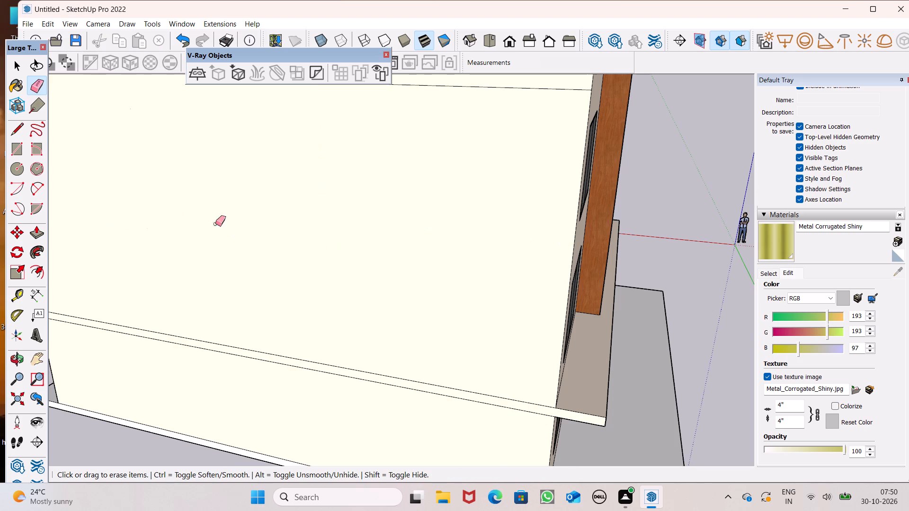
pyautogui.scroll(-7, 320, 266)
pyautogui.scroll(-2, 353, 287)
pyautogui.scroll(7, 398, 363)
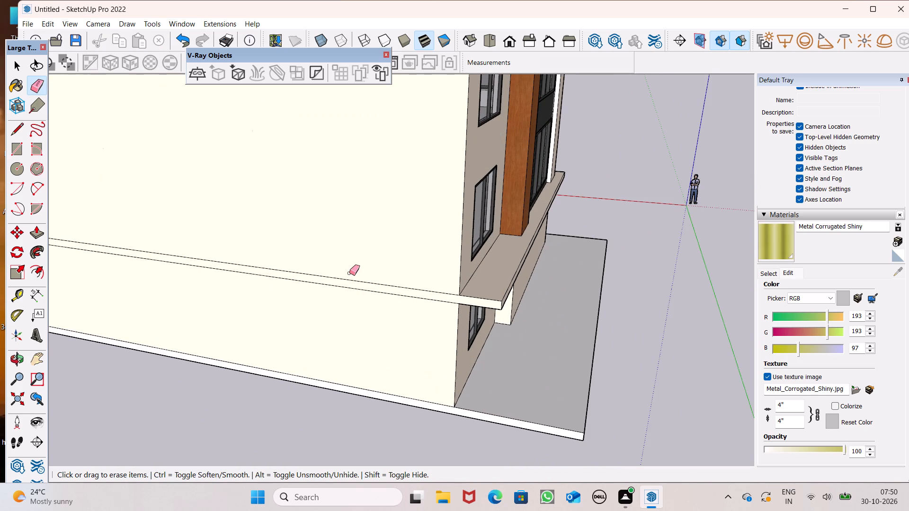
pyautogui.moveTo(349, 273); pyautogui.dragTo(336, 292)
pyautogui.scroll(-4, 366, 275)
# Paint the white top ledge of the pier, just below the fascia, with Wood Cherry Original from the Wood materials.
pyautogui.moveTo(416, 306); pyautogui.dragTo(347, 340, button='middle')
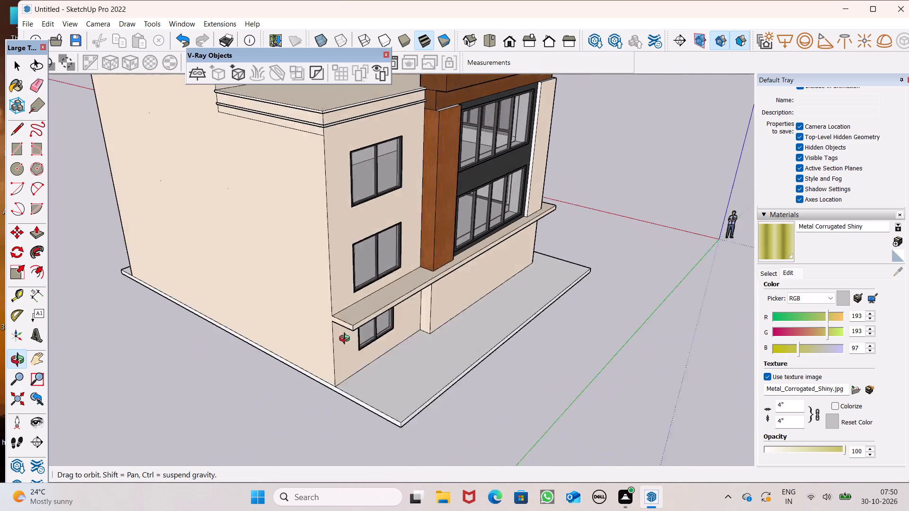
pyautogui.moveTo(347, 340); pyautogui.dragTo(215, 377, button='middle')
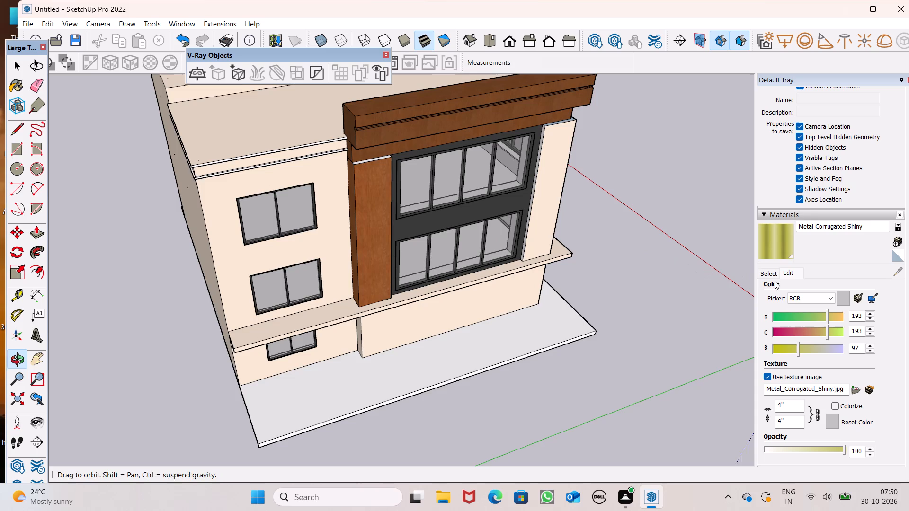
pyautogui.click(779, 273)
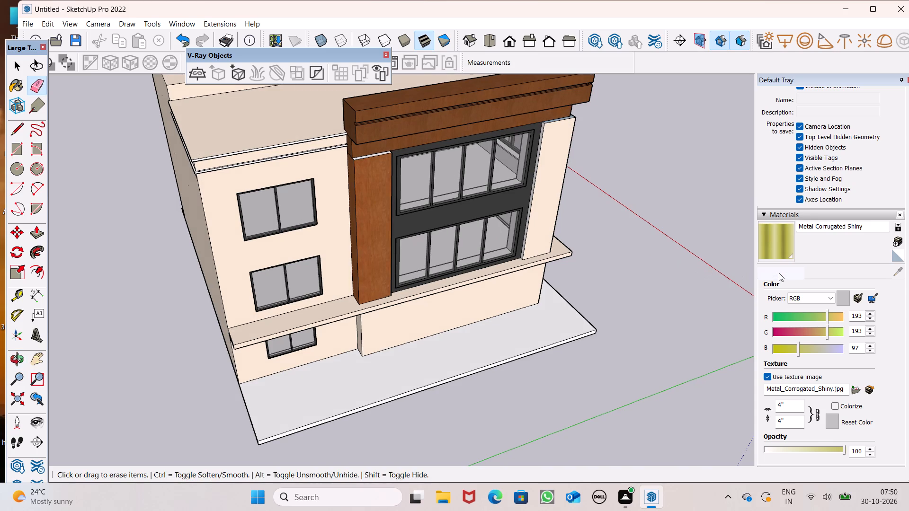
pyautogui.click(859, 292)
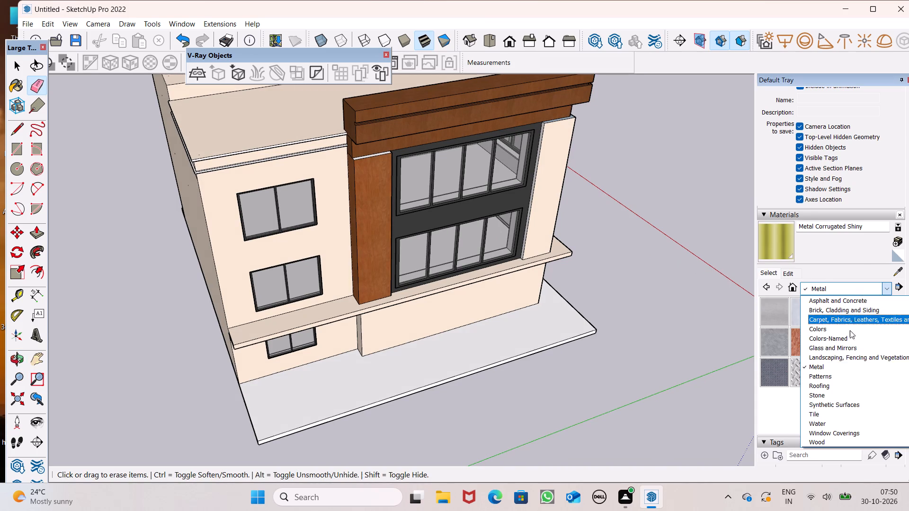
pyautogui.click(842, 440)
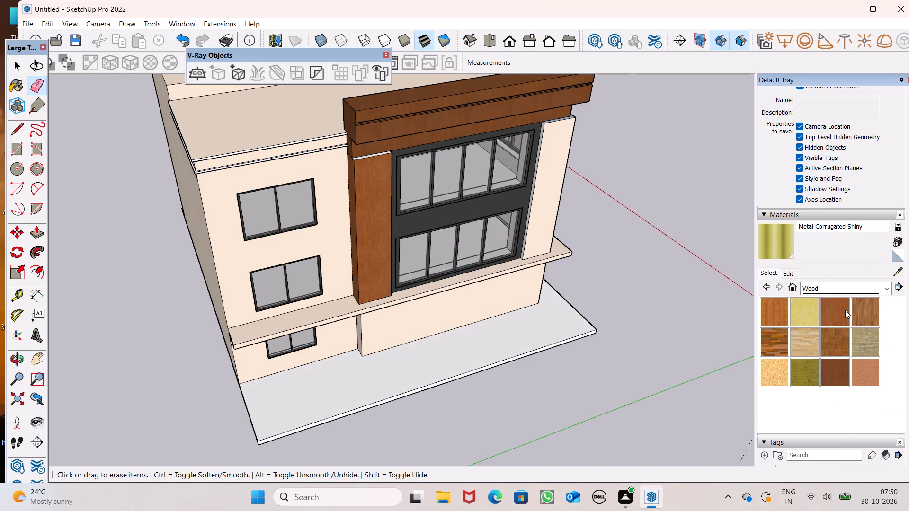
pyautogui.click(844, 309)
pyautogui.scroll(15, 442, 152)
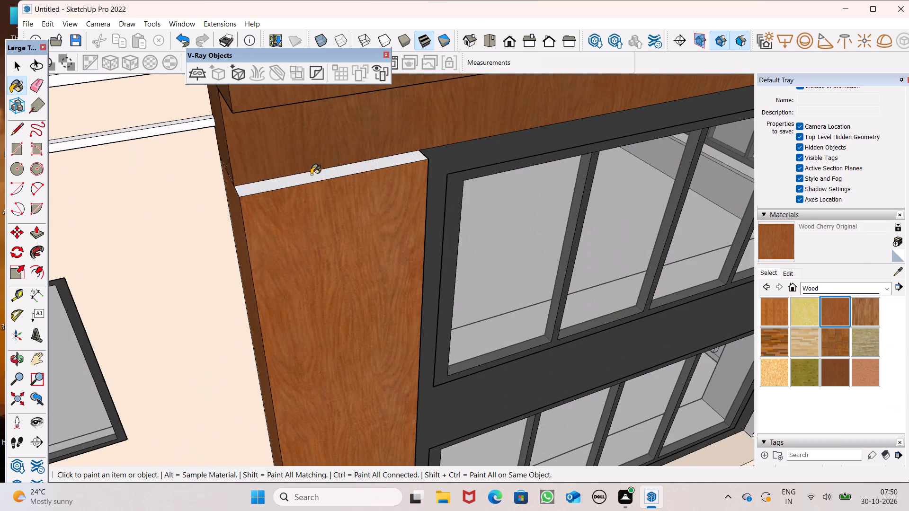
pyautogui.click(312, 173)
pyautogui.scroll(-7, 356, 236)
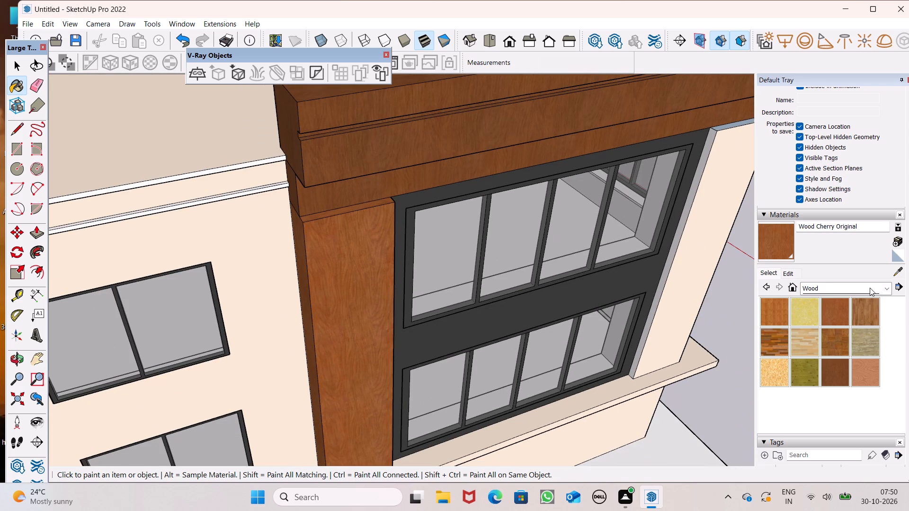
# Paint the lower white band on the window facade and side wall, including its underside, with Color M07 from the Colors materials.
pyautogui.click(869, 287)
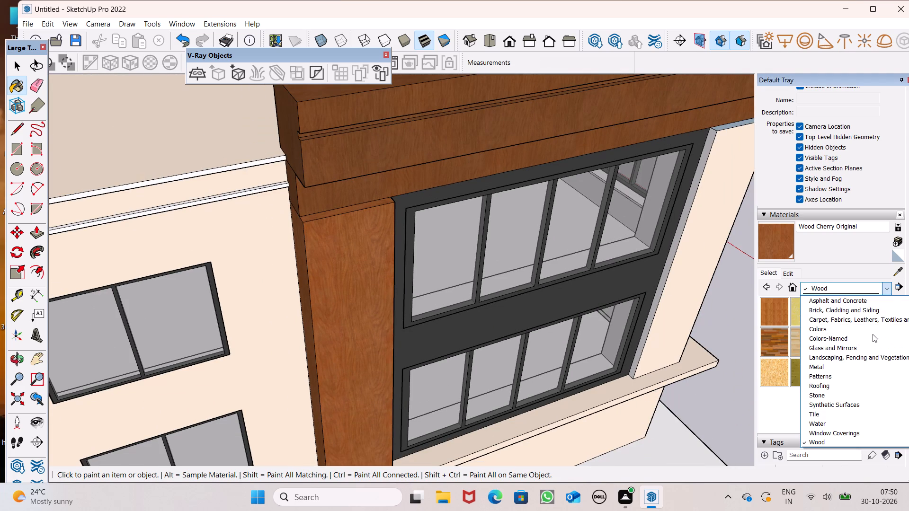
pyautogui.click(873, 329)
pyautogui.scroll(-6, 844, 360)
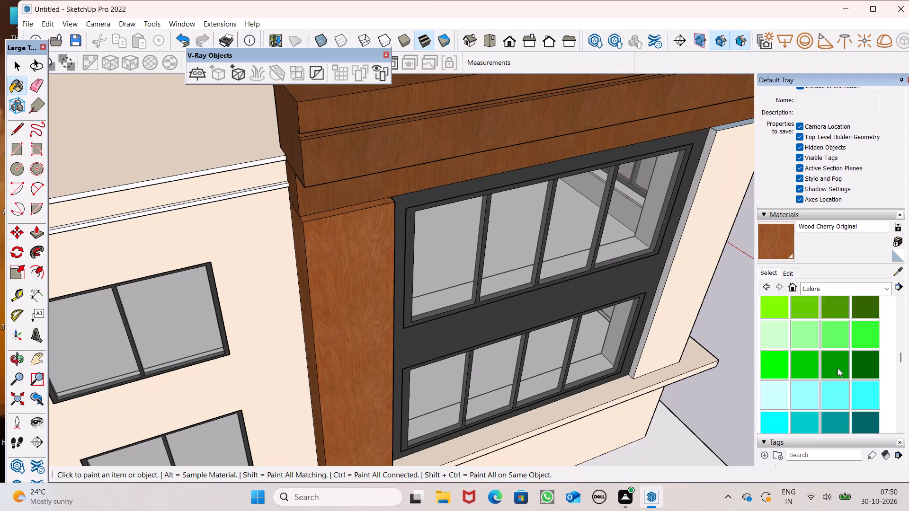
pyautogui.scroll(-9, 838, 368)
pyautogui.scroll(2, 816, 341)
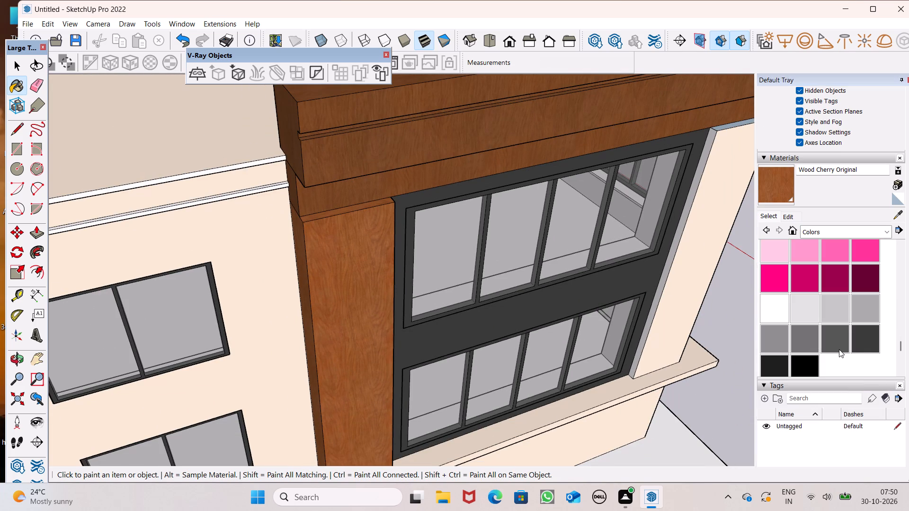
pyautogui.click(868, 352)
pyautogui.scroll(-4, 187, 43)
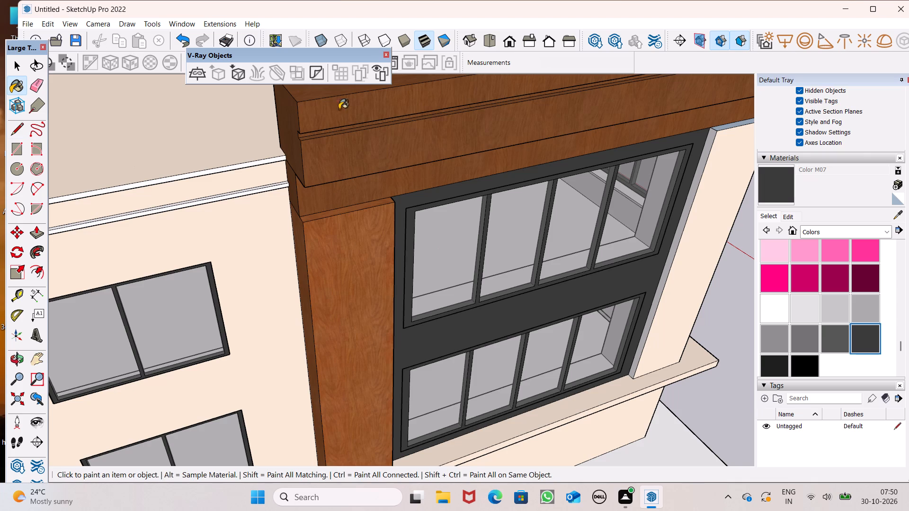
pyautogui.scroll(-5, 365, 147)
pyautogui.scroll(9, 180, 175)
pyautogui.scroll(-6, 518, 195)
pyautogui.scroll(4, 229, 233)
pyautogui.scroll(-1, 217, 238)
pyautogui.scroll(2, 217, 238)
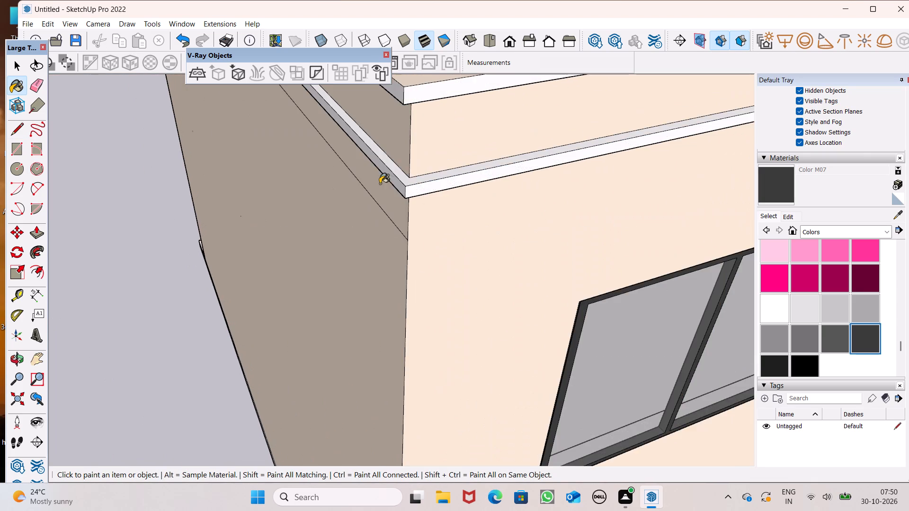
pyautogui.scroll(6, 431, 176)
pyautogui.click(402, 180)
pyautogui.click(400, 194)
pyautogui.scroll(5, 386, 191)
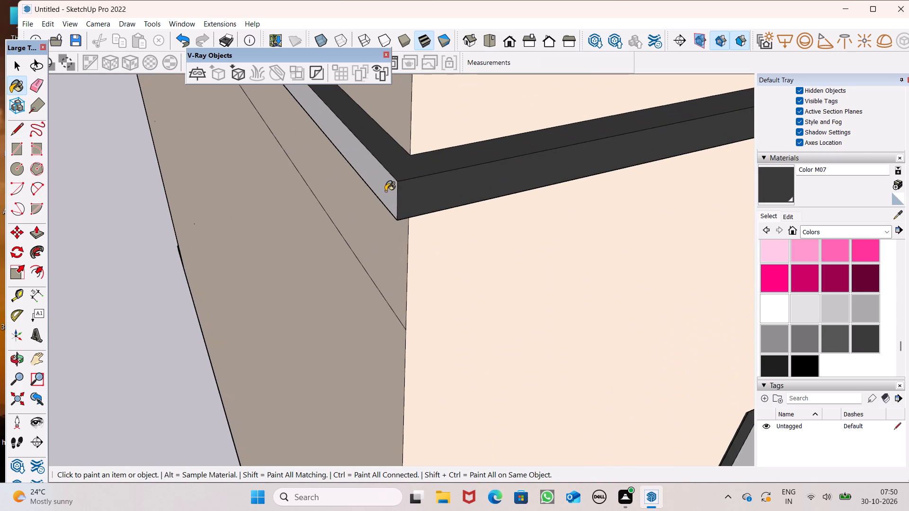
pyautogui.click(386, 188)
pyautogui.scroll(-7, 400, 193)
pyautogui.moveTo(440, 201); pyautogui.dragTo(393, 0, button='middle')
pyautogui.scroll(1, 439, 155)
pyautogui.scroll(5, 382, 104)
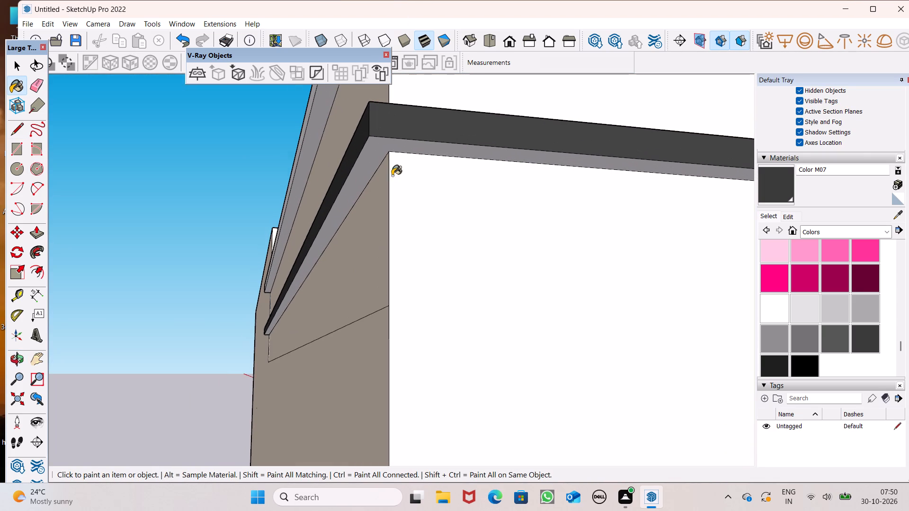
pyautogui.click(376, 151)
pyautogui.scroll(-12, 423, 207)
# Paint the outer faces and underside of the upper roof-edge band above it with Color M07.
pyautogui.scroll(4, 451, 129)
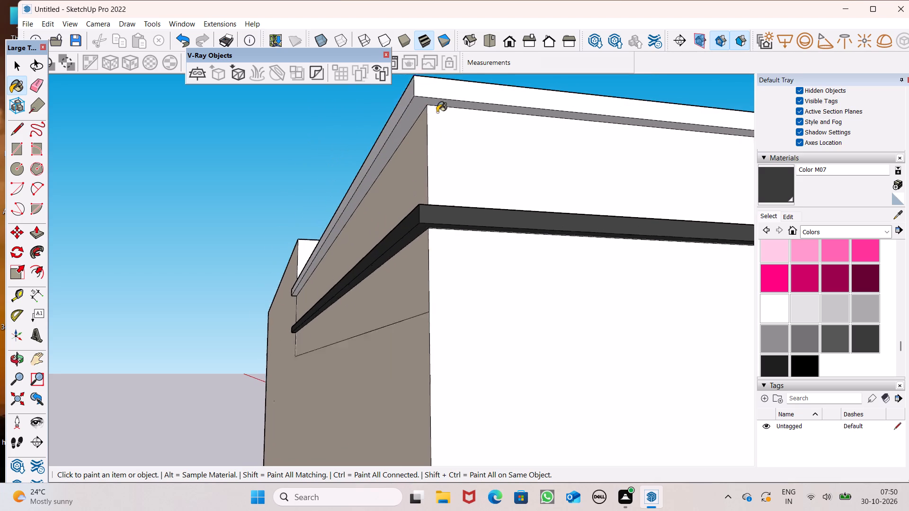
pyautogui.scroll(3, 437, 112)
pyautogui.click(415, 84)
pyautogui.scroll(5, 413, 95)
pyautogui.click(411, 97)
pyautogui.click(390, 97)
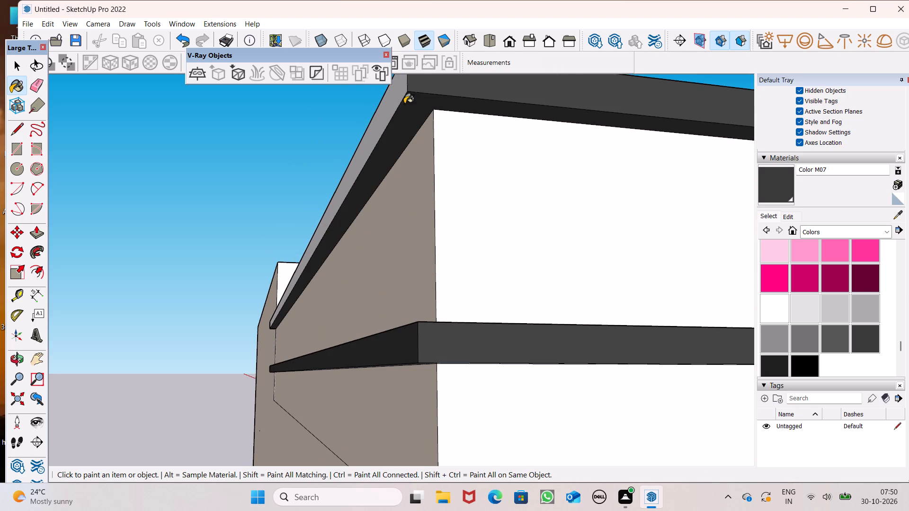
pyautogui.scroll(-13, 446, 136)
# Erase the line below the lower band on the side wall and the short vertical segments between and below the bands.
pyautogui.click(31, 90)
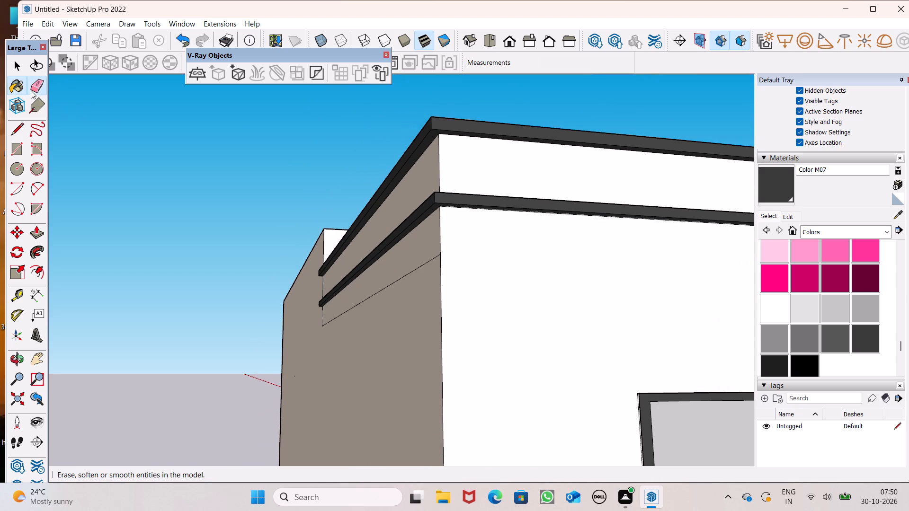
pyautogui.click(396, 282)
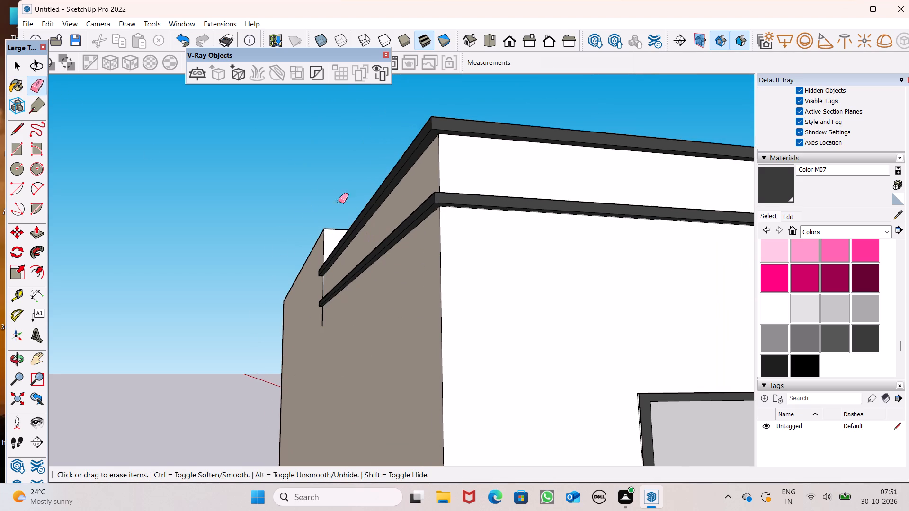
pyautogui.scroll(-11, 309, 181)
pyautogui.moveTo(368, 255); pyautogui.dragTo(557, 370, button='middle')
pyautogui.scroll(5, 472, 349)
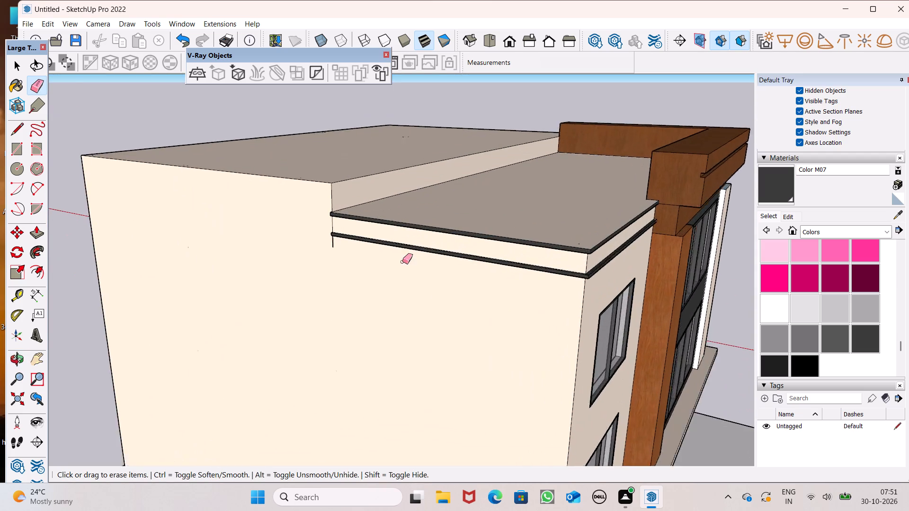
pyautogui.scroll(8, 402, 262)
pyautogui.moveTo(325, 218); pyautogui.dragTo(312, 229)
pyautogui.moveTo(321, 271); pyautogui.dragTo(320, 263)
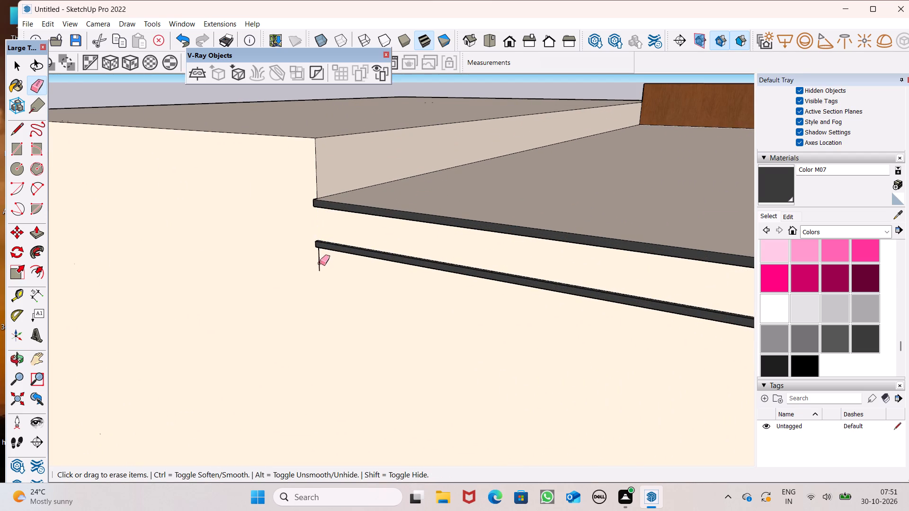
pyautogui.moveTo(320, 263); pyautogui.dragTo(304, 260)
pyautogui.scroll(-7, 238, 236)
# Paint the white end faces of the lower and upper bands on the side wall with Color M07.
pyautogui.moveTo(439, 287); pyautogui.dragTo(386, 123, button='middle')
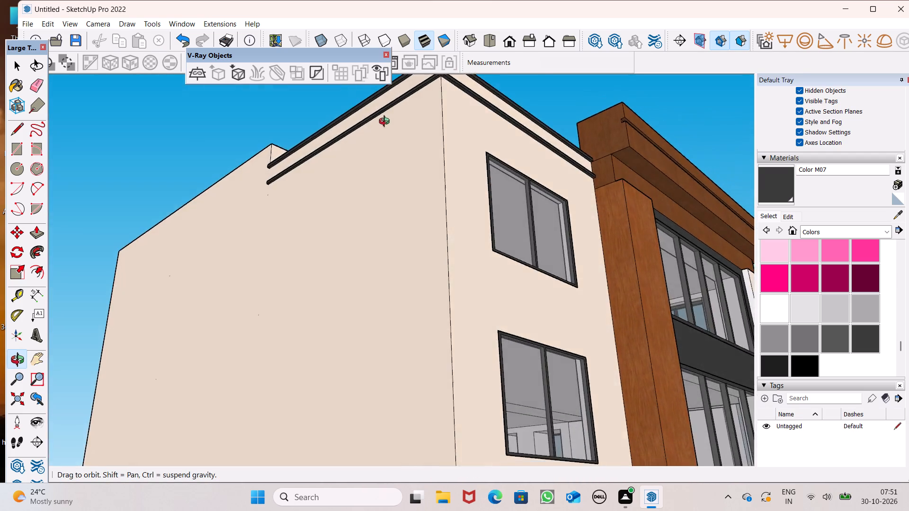
pyautogui.moveTo(386, 123); pyautogui.dragTo(835, 236, button='middle')
pyautogui.moveTo(789, 193); pyautogui.dragTo(786, 188)
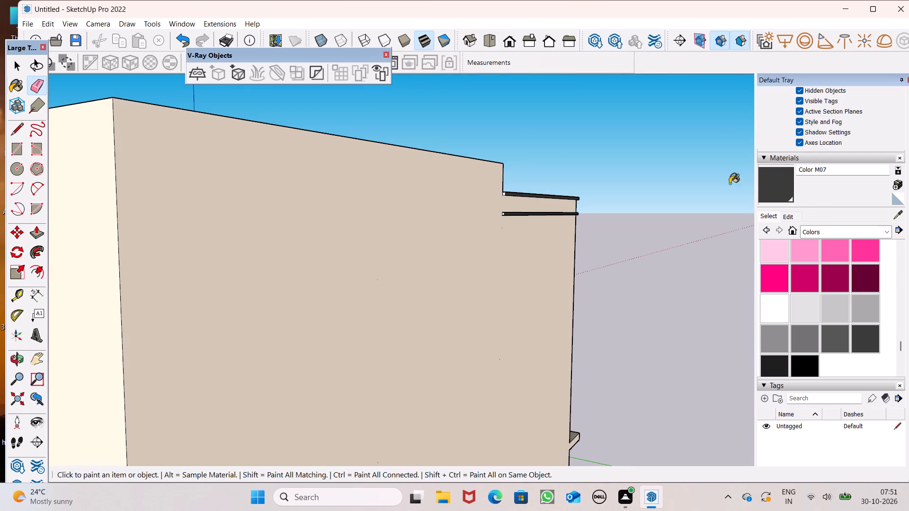
pyautogui.scroll(15, 525, 194)
pyautogui.click(519, 199)
pyautogui.click(517, 200)
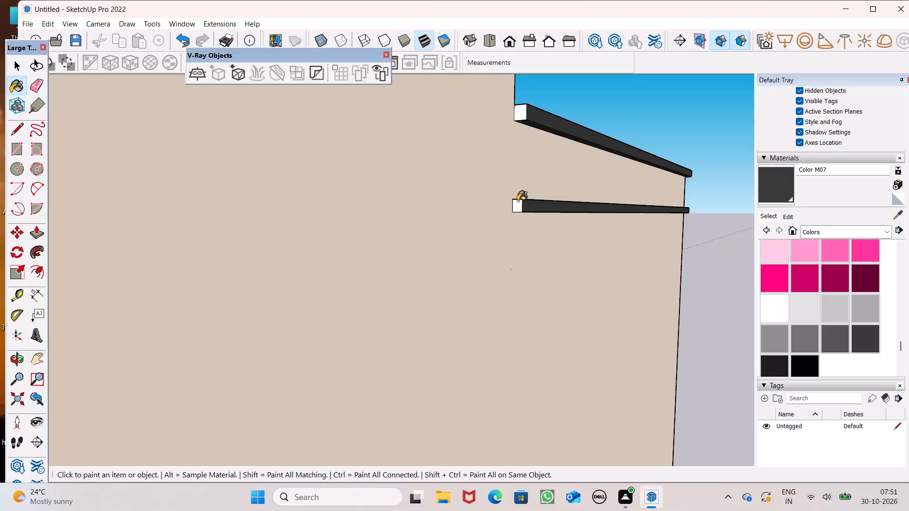
pyautogui.scroll(7, 517, 205)
pyautogui.scroll(-8, 509, 132)
pyautogui.scroll(-3, 491, 171)
pyautogui.moveTo(498, 179); pyautogui.dragTo(522, 253, button='middle')
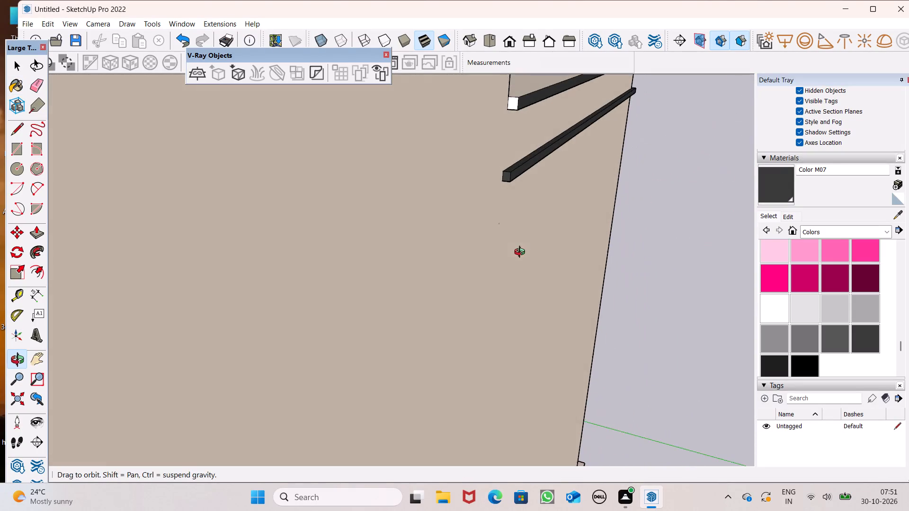
pyautogui.moveTo(522, 253); pyautogui.dragTo(522, 251, button='middle')
pyautogui.scroll(5, 510, 109)
pyautogui.click(509, 91)
pyautogui.scroll(-7, 491, 127)
# Examine the painted bands, the wood-clad corner and the front facade from several sides.
pyautogui.moveTo(576, 169); pyautogui.dragTo(139, 223, button='middle')
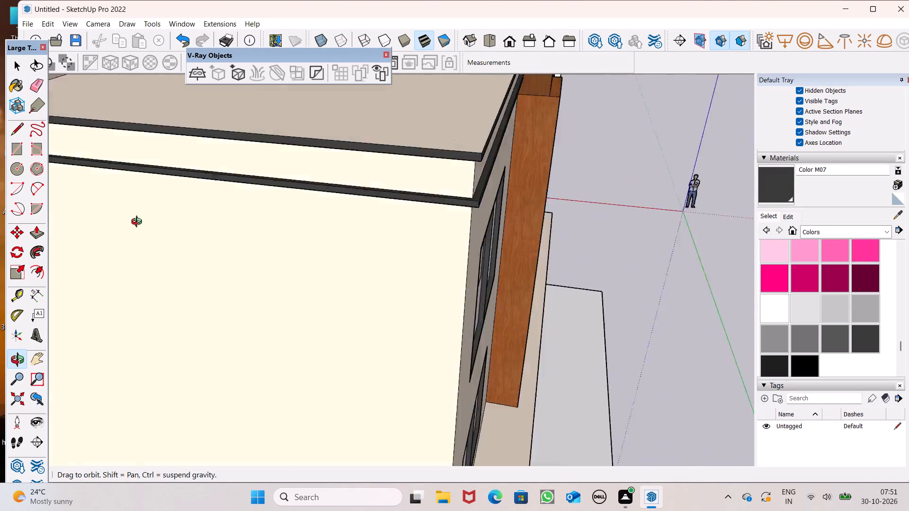
pyautogui.moveTo(139, 223); pyautogui.dragTo(20, 237, button='middle')
pyautogui.scroll(1, 0, 249)
pyautogui.scroll(-5, 148, 199)
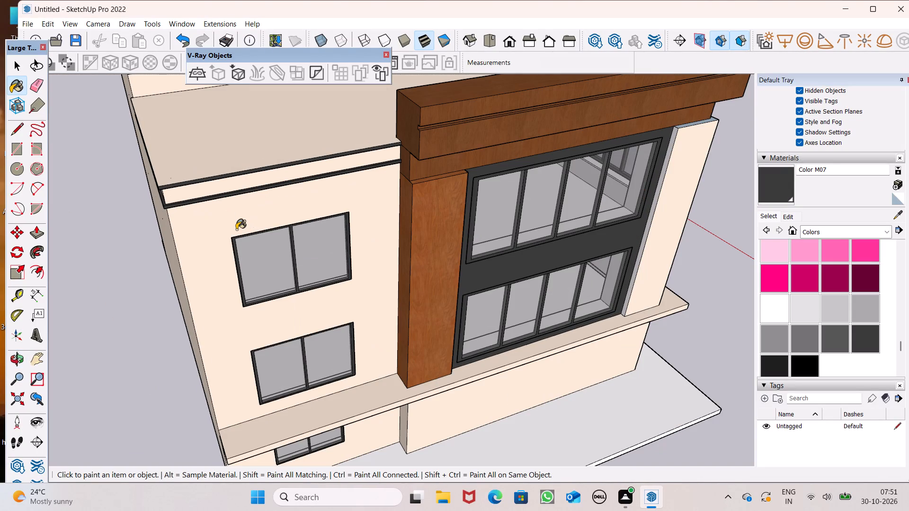
pyautogui.scroll(-6, 226, 203)
pyautogui.scroll(-4, 270, 196)
pyautogui.moveTo(428, 219); pyautogui.dragTo(232, 107, button='middle')
pyautogui.scroll(1, 232, 107)
pyautogui.moveTo(486, 294); pyautogui.dragTo(259, 304, button='middle')
pyautogui.scroll(1, 486, 294)
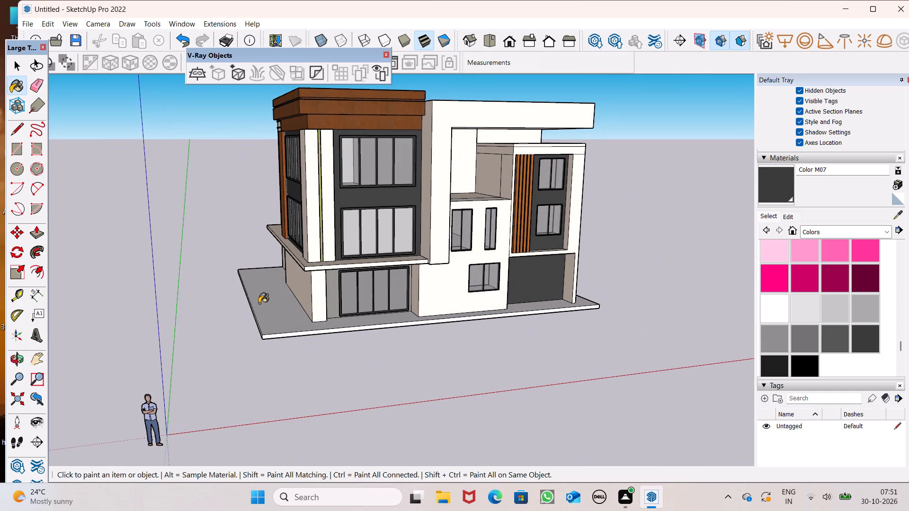
pyautogui.scroll(-3, 259, 303)
pyautogui.scroll(-4, 283, 267)
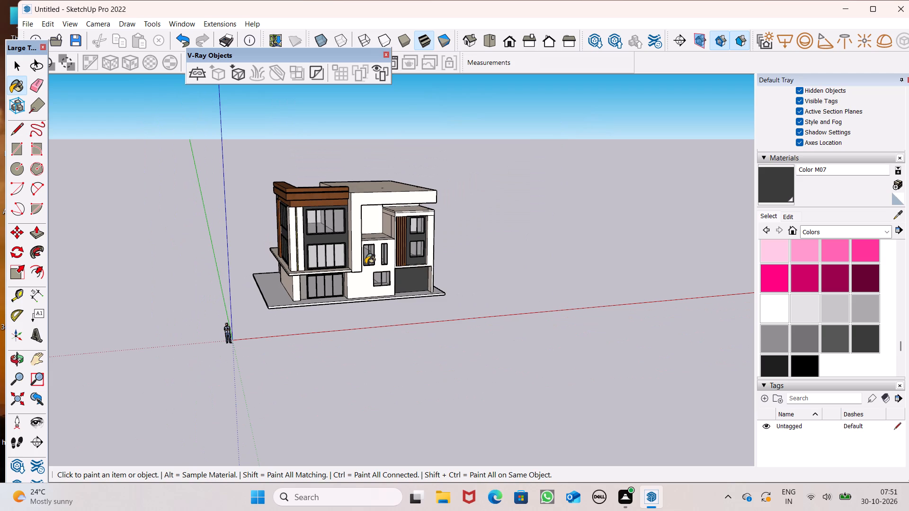
pyautogui.scroll(-1, 365, 264)
pyautogui.scroll(-1, 432, 237)
pyautogui.scroll(5, 402, 250)
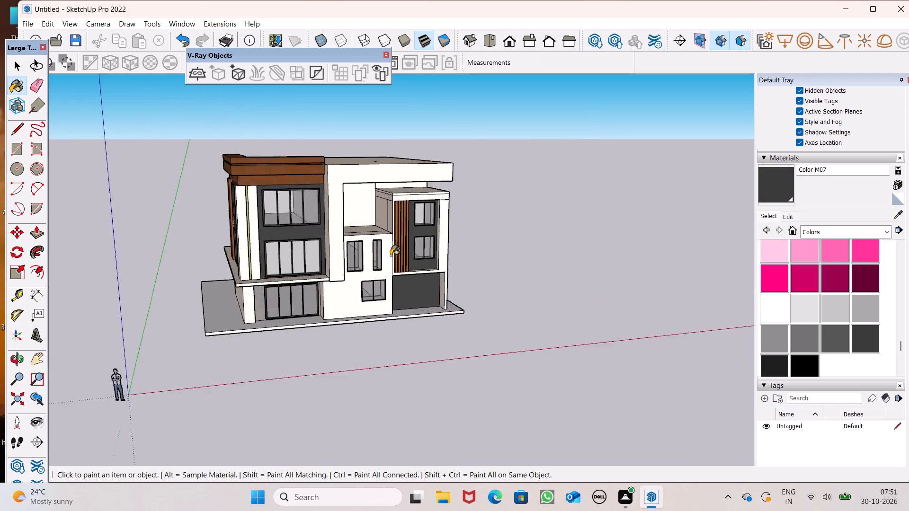
# Erase the vertical joint on the recessed terrace's side wall and the line across the terrace floor.
pyautogui.scroll(11, 391, 255)
pyautogui.moveTo(399, 224); pyautogui.dragTo(465, 295, button='middle')
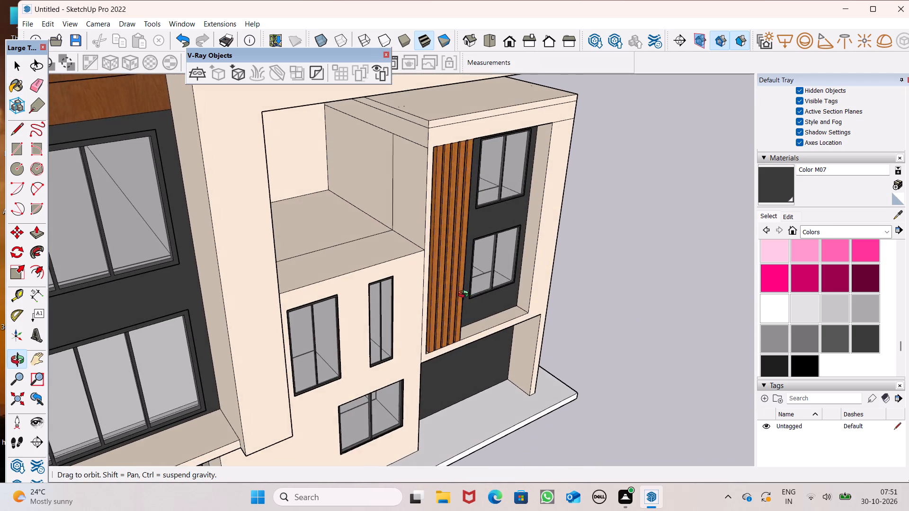
pyautogui.moveTo(465, 295); pyautogui.dragTo(458, 298, button='middle')
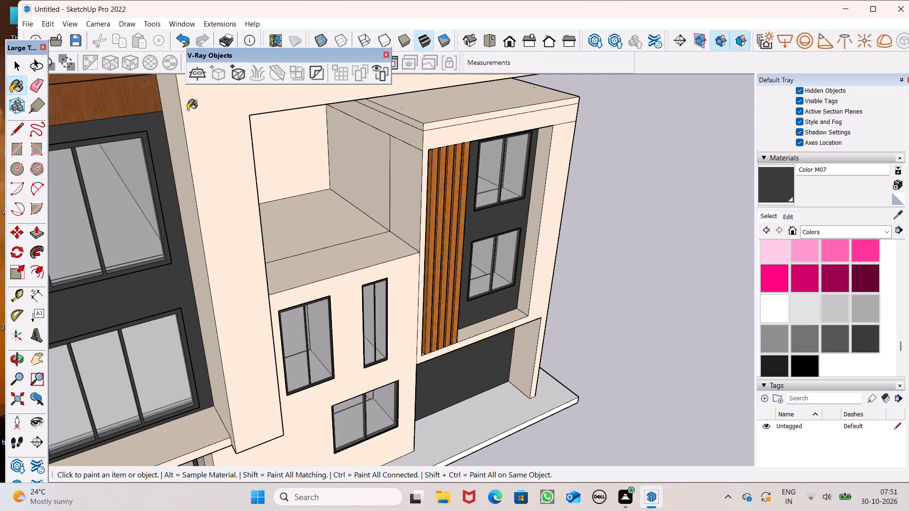
pyautogui.click(33, 78)
pyautogui.moveTo(463, 278); pyautogui.dragTo(496, 276, button='middle')
pyautogui.scroll(1, 463, 278)
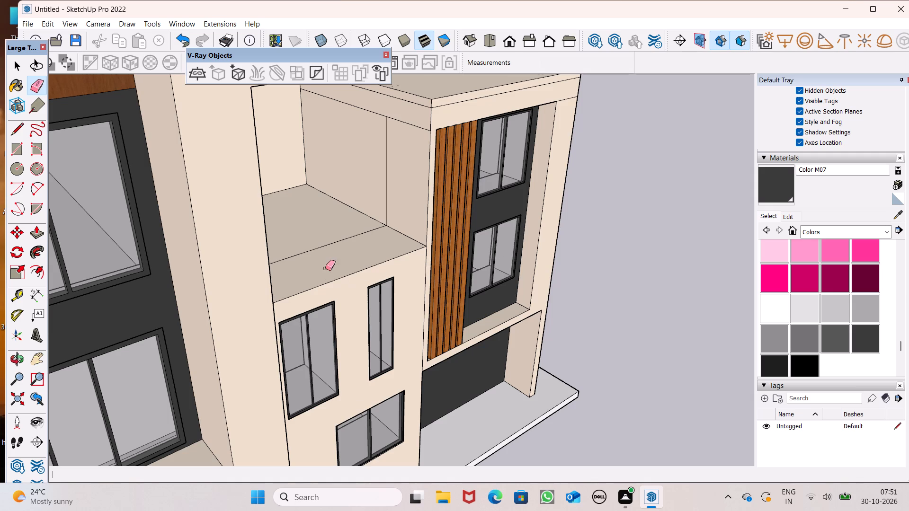
pyautogui.scroll(6, 354, 185)
pyautogui.click(403, 174)
pyautogui.moveTo(409, 186); pyautogui.dragTo(397, 188)
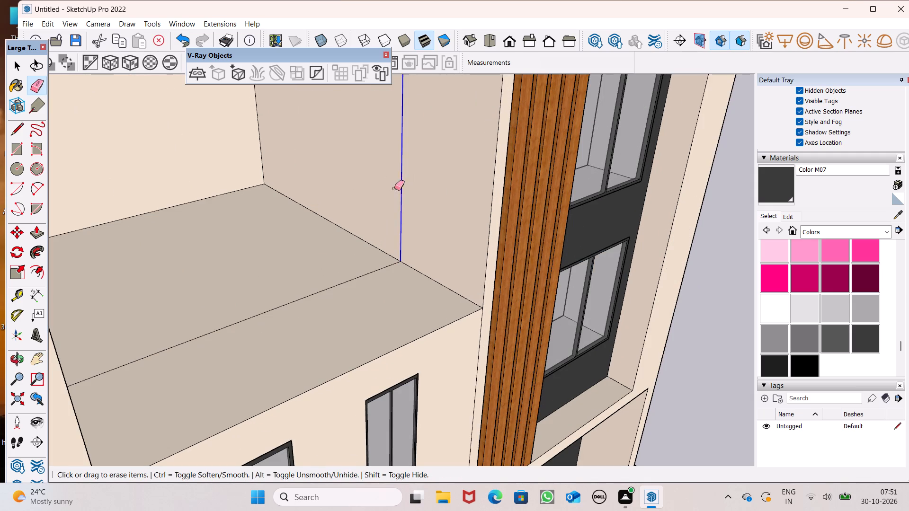
pyautogui.click(369, 274)
pyautogui.scroll(-7, 341, 270)
pyautogui.scroll(-5, 315, 240)
# Erase the horizontal line below the roof edge on the terrace-facing side of the wood-slatted bay.
pyautogui.moveTo(317, 248); pyautogui.dragTo(374, 185, button='middle')
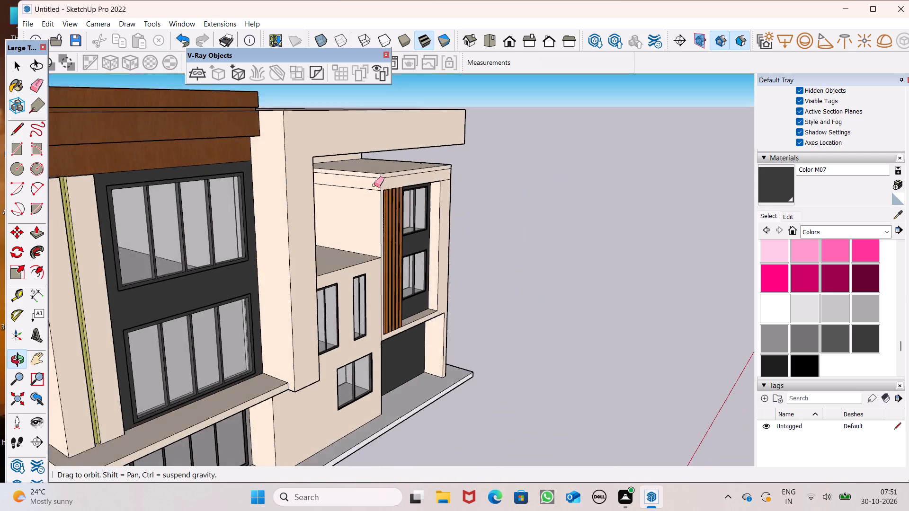
pyautogui.scroll(8, 374, 185)
pyautogui.moveTo(371, 185); pyautogui.dragTo(371, 193)
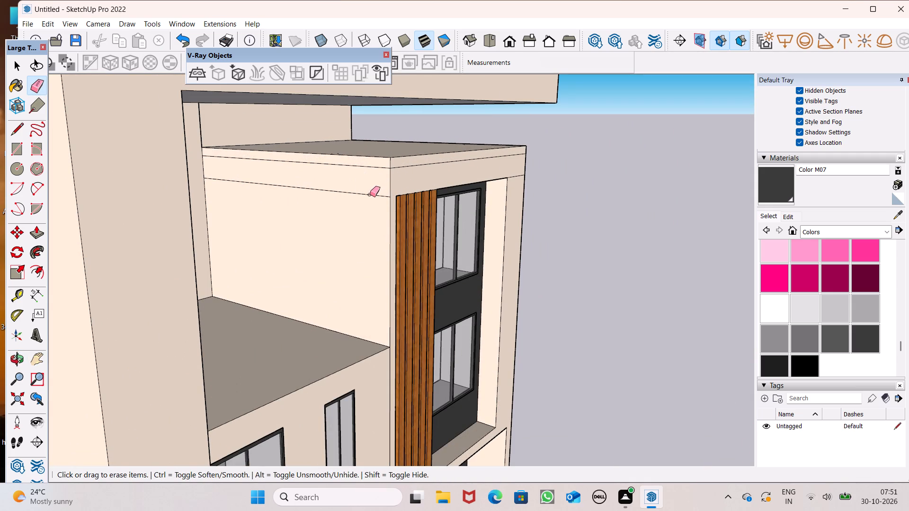
pyautogui.click(368, 195)
pyautogui.scroll(-5, 354, 193)
# Examine the front and garage-side facades and the underside of the roof overhang for remaining lines and unpainted faces.
pyautogui.moveTo(381, 222); pyautogui.dragTo(61, 209, button='middle')
pyautogui.scroll(-4, 258, 184)
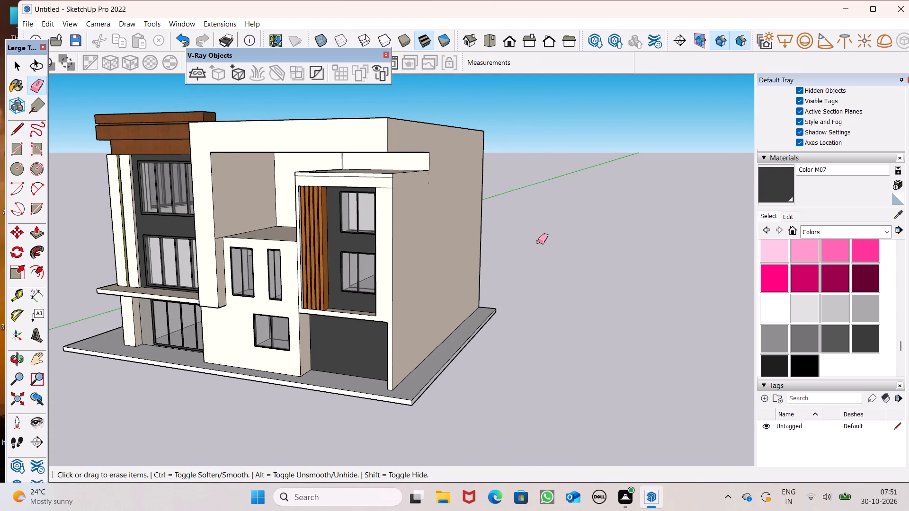
pyautogui.scroll(-7, 510, 243)
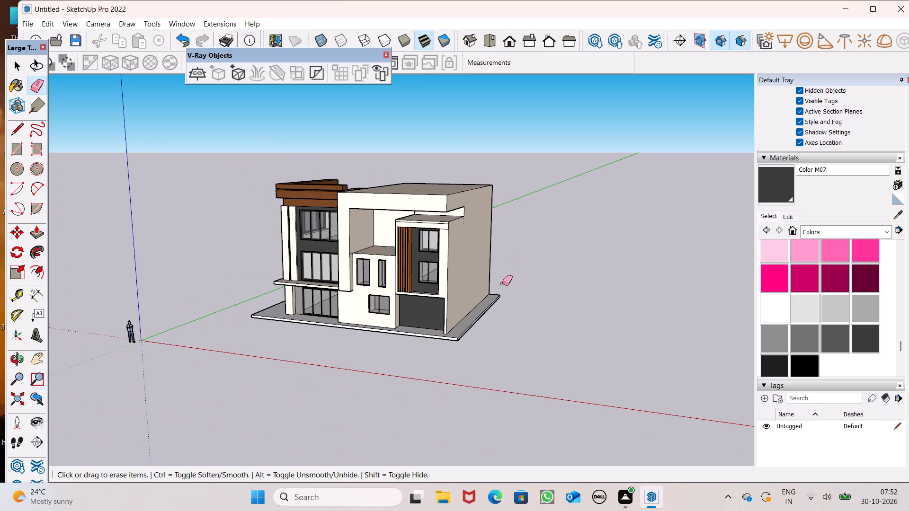
pyautogui.scroll(-5, 495, 317)
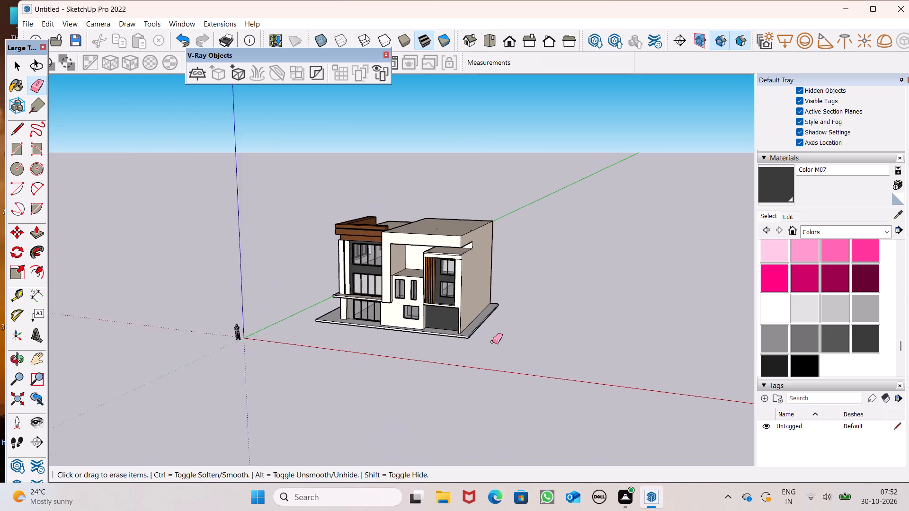
pyautogui.scroll(-2, 492, 342)
pyautogui.scroll(8, 392, 314)
pyautogui.moveTo(540, 285); pyautogui.dragTo(320, 313, button='middle')
pyautogui.scroll(1, 540, 285)
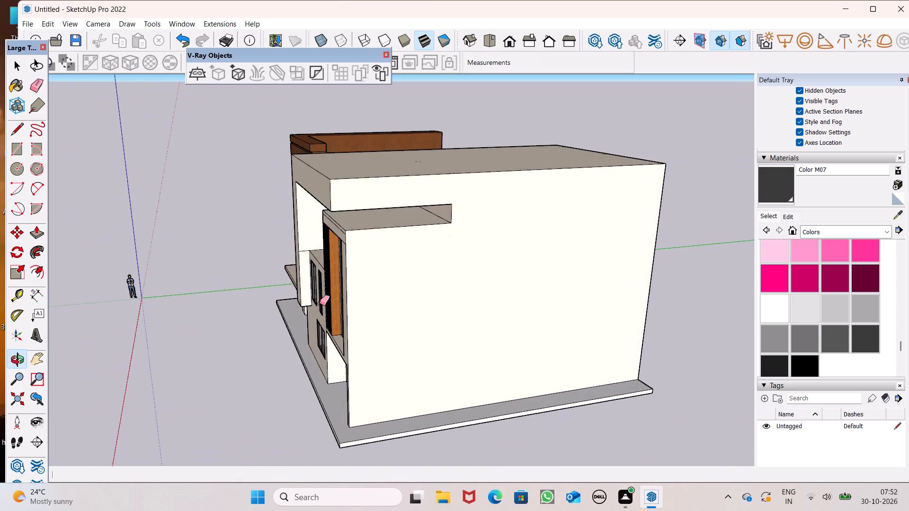
pyautogui.scroll(-3, 386, 274)
pyautogui.moveTo(391, 273); pyautogui.dragTo(498, 123, button='middle')
pyautogui.scroll(1, 426, 186)
pyautogui.scroll(8, 469, 140)
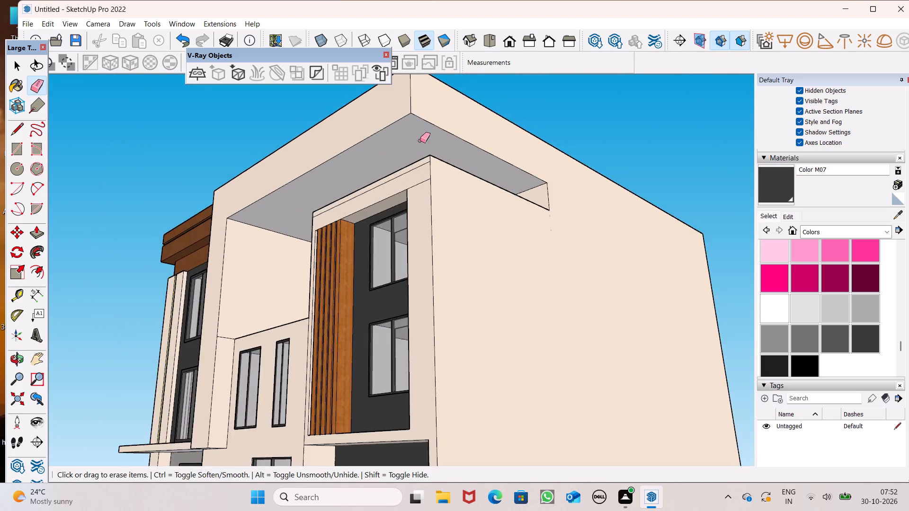
pyautogui.scroll(1, 420, 141)
pyautogui.moveTo(420, 141); pyautogui.dragTo(613, 82, button='middle')
pyautogui.scroll(-4, 800, 267)
# Browse the Colors materials and switch to the Colors-Named collection to look through its light tones.
pyautogui.scroll(3, 803, 266)
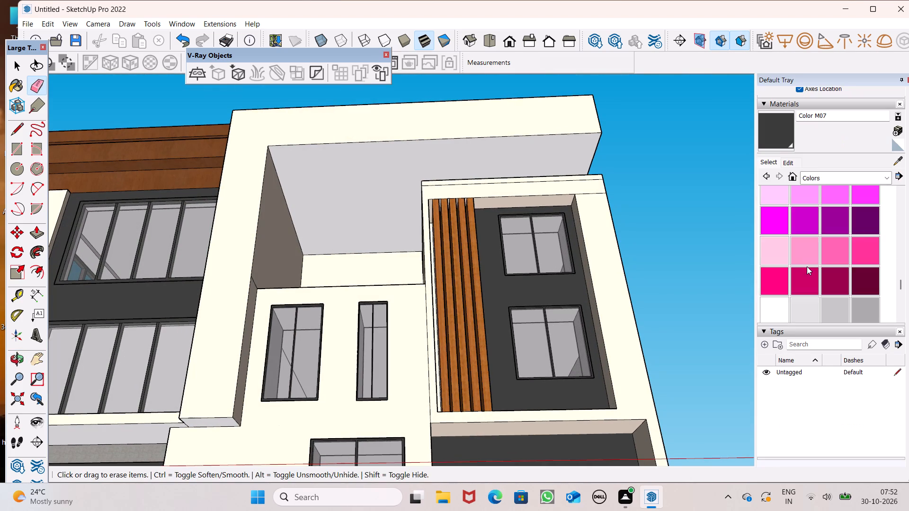
pyautogui.scroll(6, 807, 266)
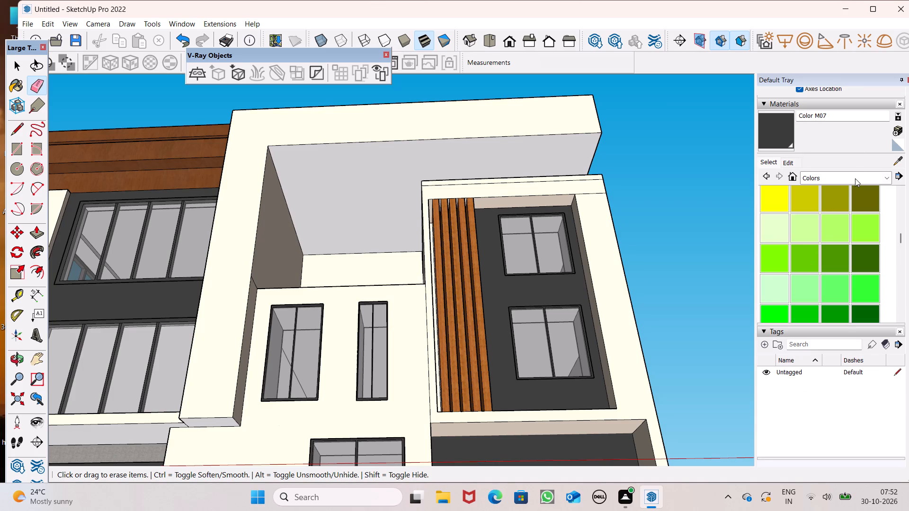
pyautogui.click(856, 178)
pyautogui.click(871, 219)
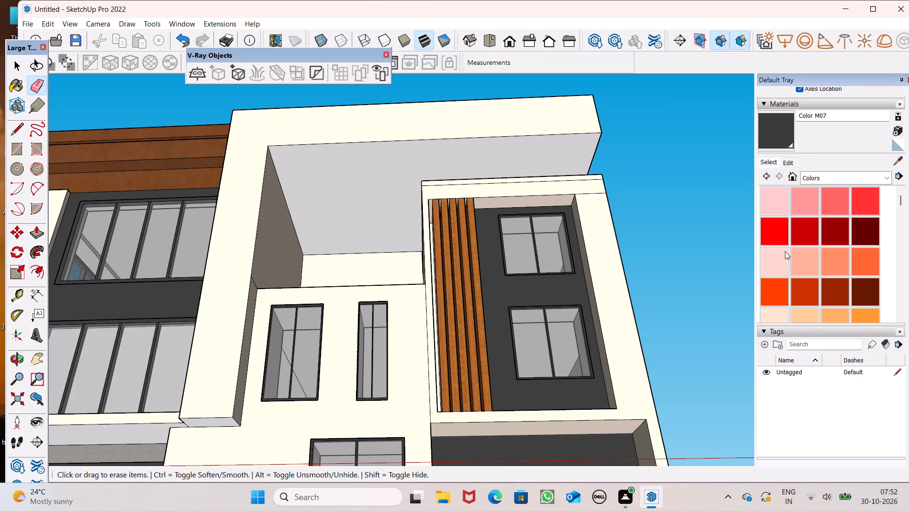
pyautogui.scroll(-2, 794, 252)
pyautogui.scroll(2, 794, 252)
pyautogui.scroll(-4, 792, 254)
pyautogui.click(845, 173)
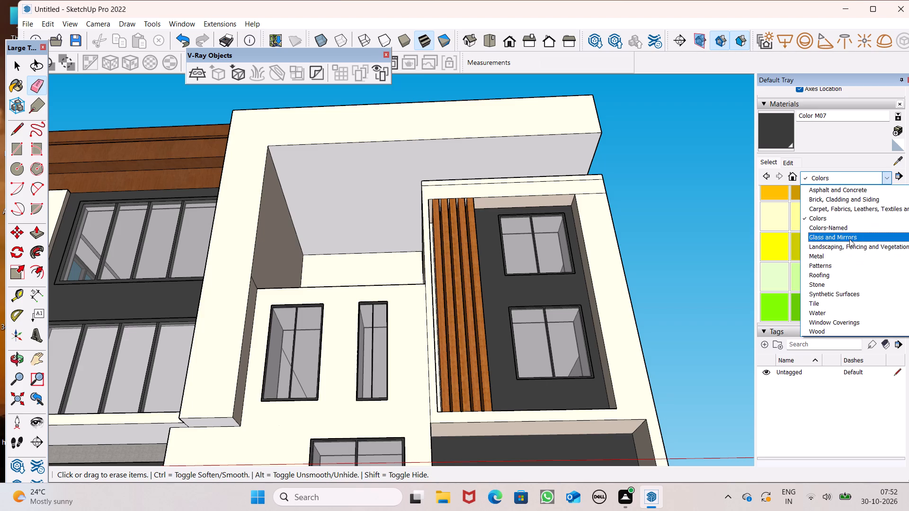
pyautogui.click(848, 229)
pyautogui.scroll(-1, 829, 233)
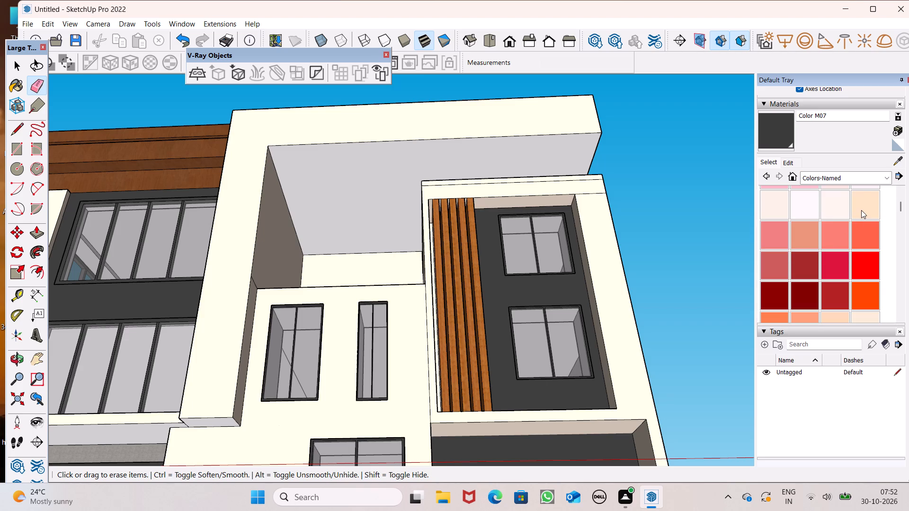
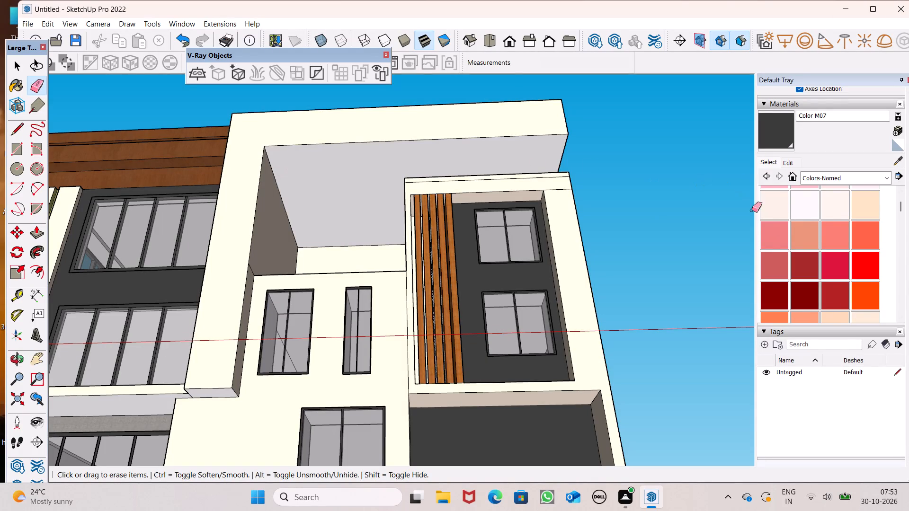
# Paint the underside of the large roof overhang with the 0009_Linen colour.
pyautogui.click(781, 204)
pyautogui.click(381, 172)
# Inspect the facade and the building's side from several angles for surfaces that still need paint.
pyautogui.scroll(-4, 332, 156)
pyautogui.moveTo(435, 188); pyautogui.dragTo(239, 115, button='middle')
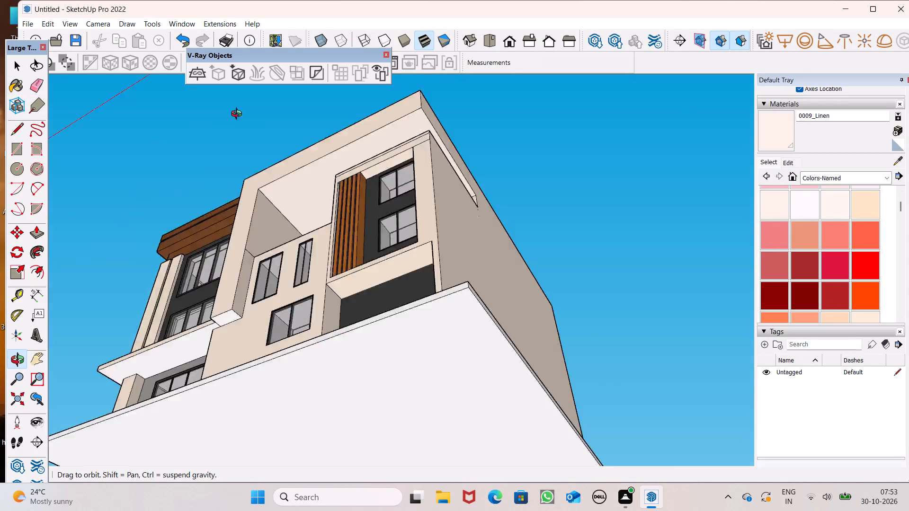
pyautogui.moveTo(239, 115); pyautogui.dragTo(531, 223, button='middle')
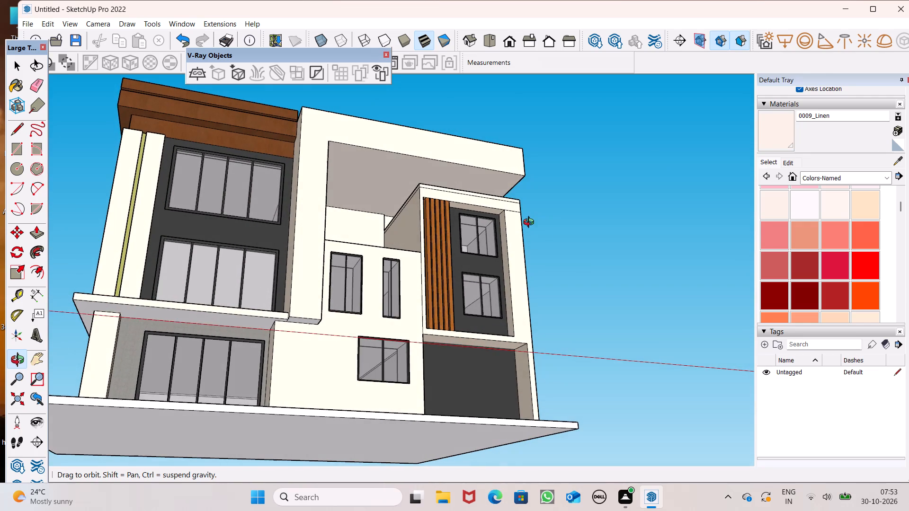
pyautogui.moveTo(531, 223); pyautogui.dragTo(534, 221, button='middle')
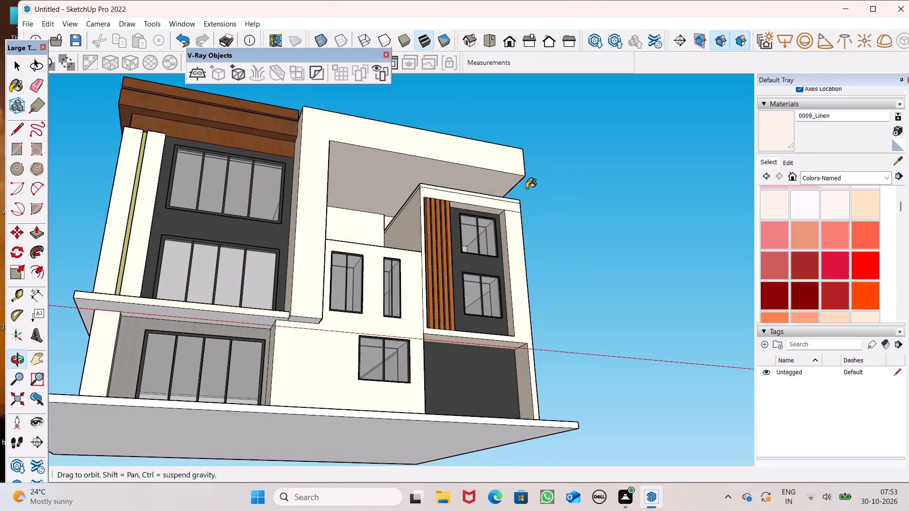
pyautogui.scroll(-6, 525, 190)
pyautogui.scroll(-4, 403, 175)
pyautogui.moveTo(413, 195); pyautogui.dragTo(257, 362, button='middle')
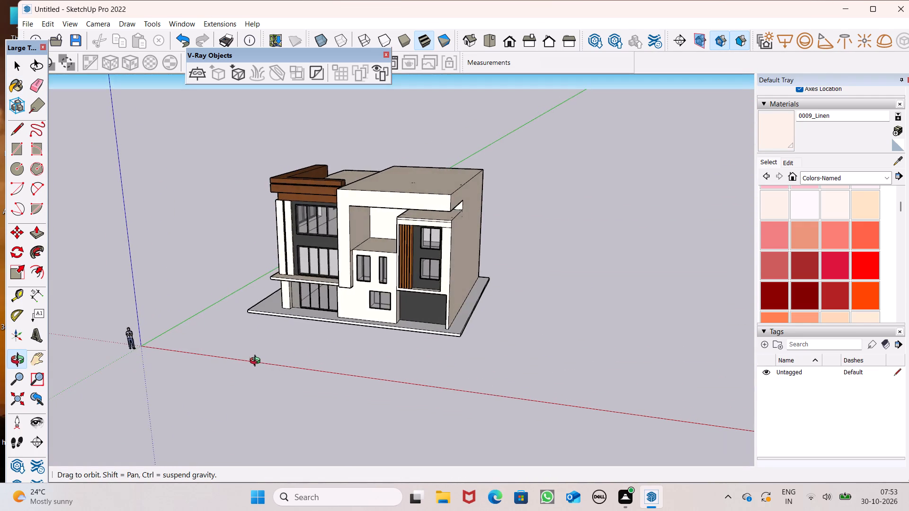
pyautogui.moveTo(257, 362); pyautogui.dragTo(257, 360, button='middle')
pyautogui.scroll(9, 265, 328)
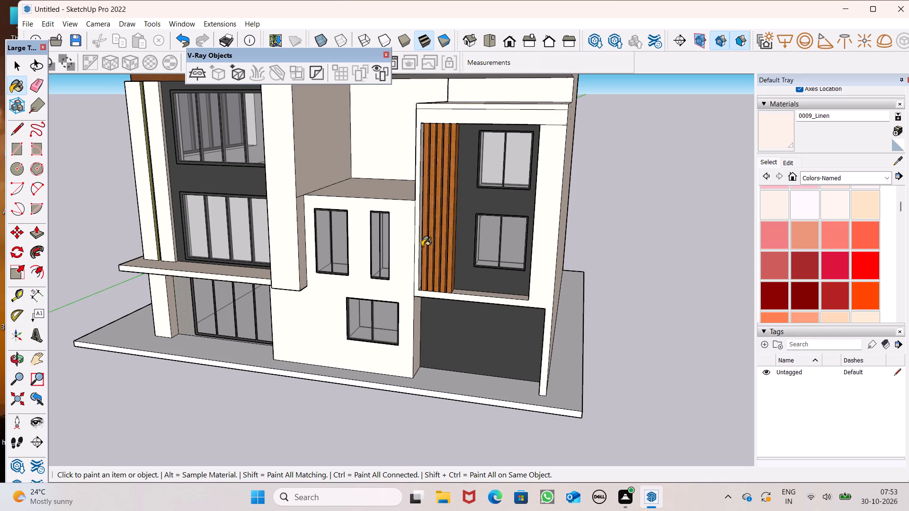
pyautogui.scroll(-2, 423, 247)
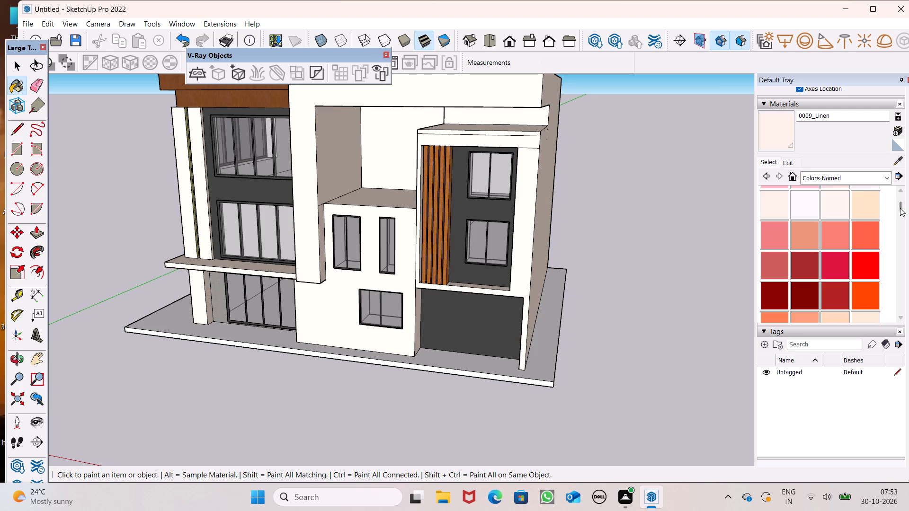
pyautogui.scroll(-1, 92, 269)
pyautogui.scroll(-3, 218, 237)
pyautogui.moveTo(239, 215); pyautogui.dragTo(130, 254, button='middle')
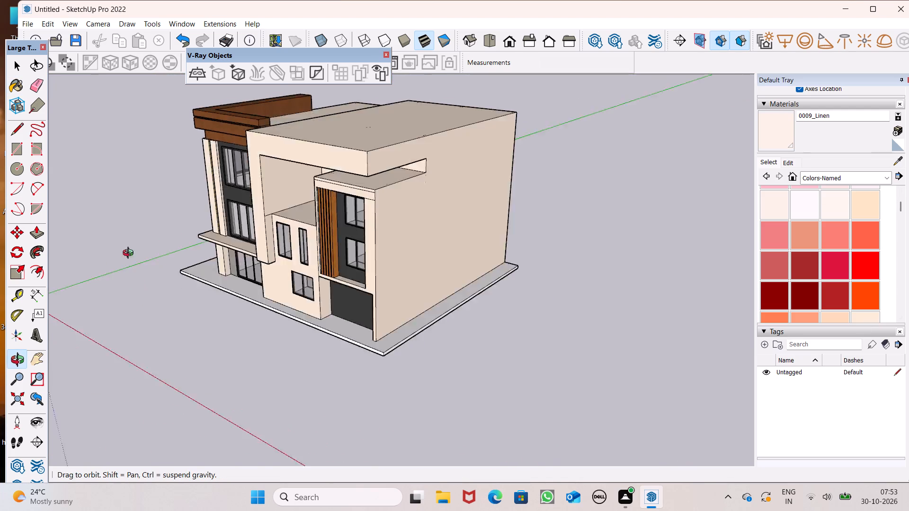
pyautogui.moveTo(130, 254); pyautogui.dragTo(57, 265, button='middle')
pyautogui.scroll(9, 57, 265)
pyautogui.scroll(-4, 324, 295)
# Paint the underside of the first-floor balcony slab above the ground-floor glazing with 0009_Linen.
pyautogui.moveTo(352, 319); pyautogui.dragTo(832, 0, button='middle')
pyautogui.scroll(1, 430, 246)
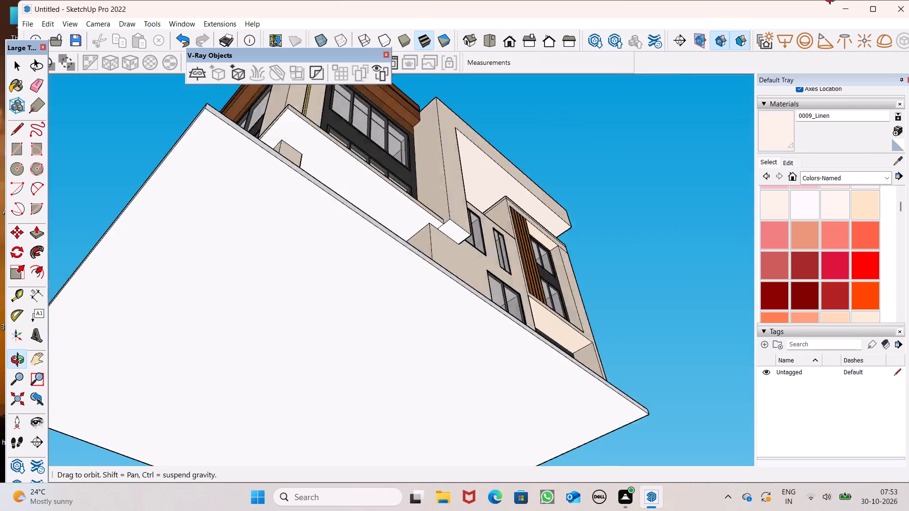
pyautogui.moveTo(832, 0); pyautogui.dragTo(624, 253, button='middle')
pyautogui.scroll(-1, 427, 302)
pyautogui.scroll(2, 257, 371)
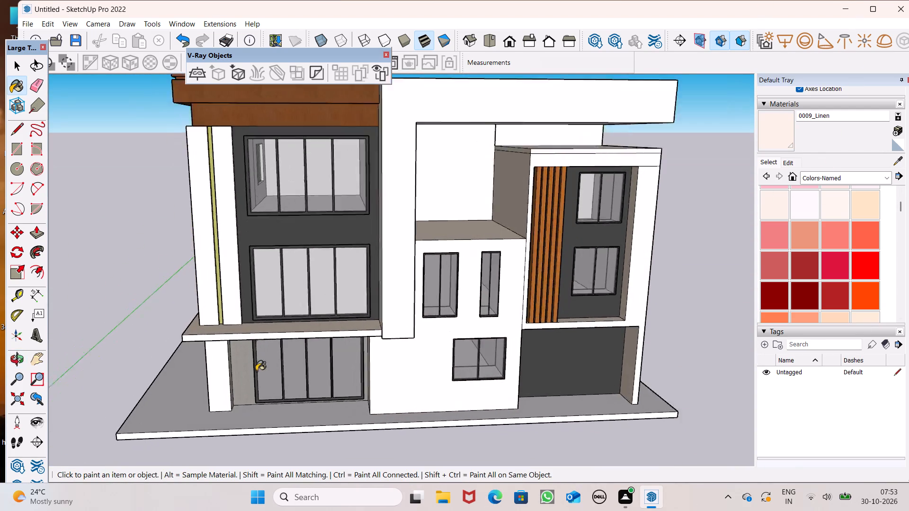
pyautogui.scroll(6, 256, 371)
pyautogui.moveTo(396, 308); pyautogui.dragTo(575, 229, button='middle')
pyautogui.scroll(1, 396, 308)
pyautogui.moveTo(308, 206); pyautogui.dragTo(295, 160, button='middle')
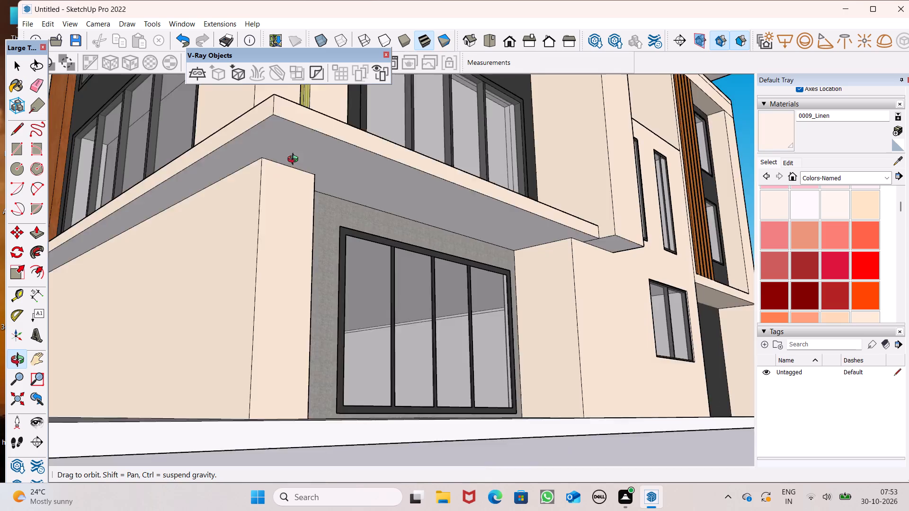
pyautogui.moveTo(295, 160); pyautogui.dragTo(257, 111, button='middle')
pyautogui.scroll(1, 257, 111)
pyautogui.click(257, 111)
# Paint the bottom face of the projecting vertical frame leg beside the balcony slab with 0009_Linen.
pyautogui.scroll(-1, 256, 135)
pyautogui.moveTo(483, 141); pyautogui.dragTo(252, 136, button='middle')
pyautogui.scroll(1, 253, 136)
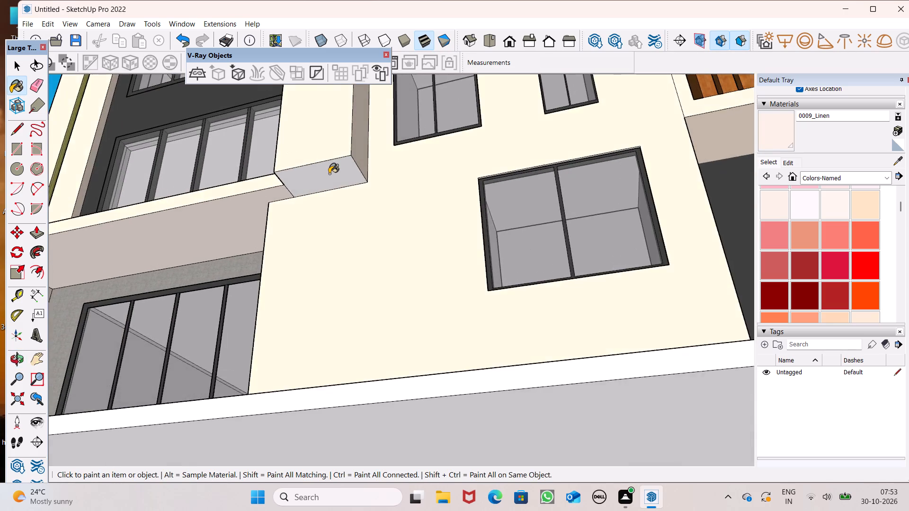
pyautogui.scroll(5, 329, 174)
pyautogui.click(319, 176)
# Review the painted undersides from below and then the whole front elevation.
pyautogui.scroll(-10, 319, 176)
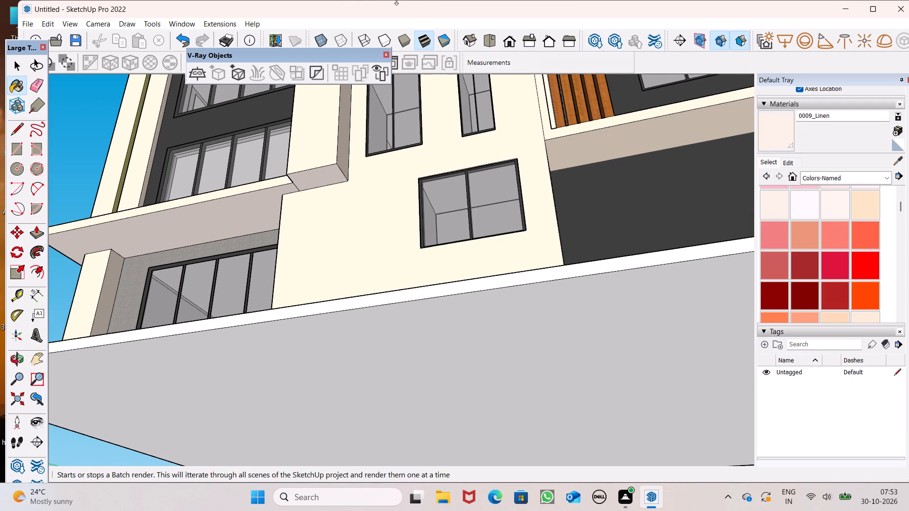
pyautogui.scroll(-3, 454, 314)
pyautogui.scroll(-2, 441, 266)
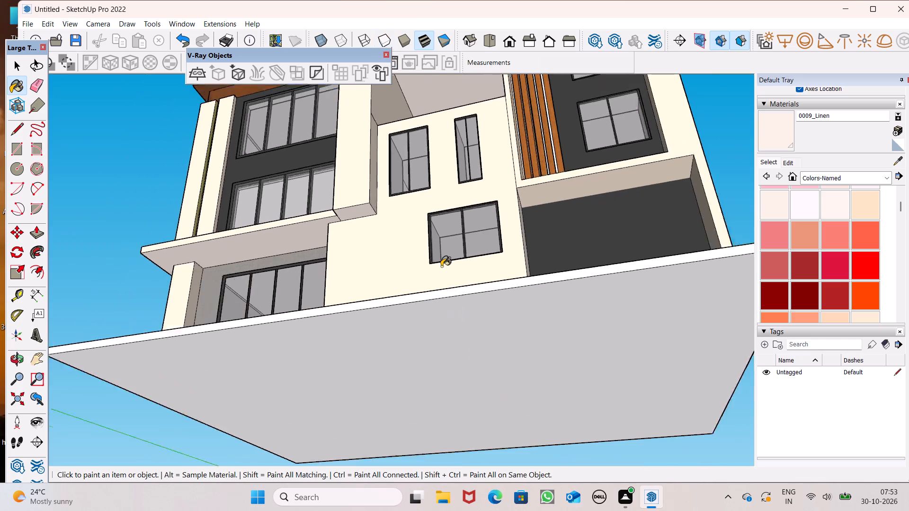
pyautogui.scroll(-9, 441, 266)
pyautogui.scroll(1, 449, 264)
pyautogui.middleClick(449, 264)
pyautogui.press('space')
pyautogui.scroll(-5, 449, 264)
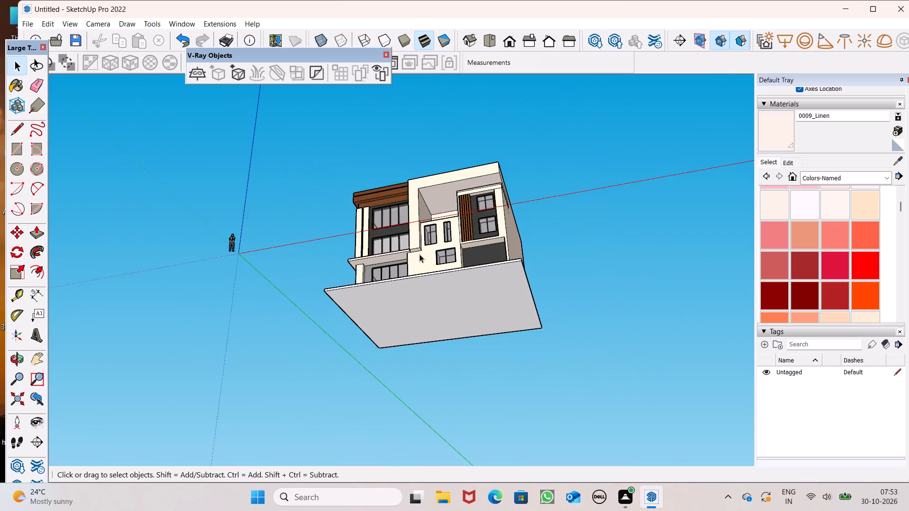
pyautogui.moveTo(400, 238); pyautogui.dragTo(470, 412, button='middle')
pyautogui.scroll(4, 368, 277)
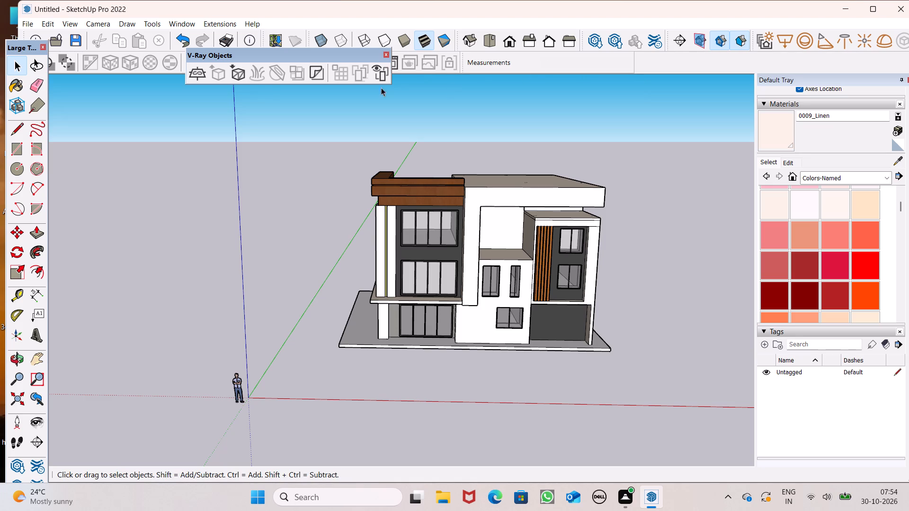
# Examine the recessed wall, frame leg and window bays of the front facade up close.
pyautogui.scroll(-2, 424, 175)
pyautogui.moveTo(456, 261); pyautogui.dragTo(293, 228, button='middle')
pyautogui.scroll(8, 326, 207)
pyautogui.moveTo(499, 287); pyautogui.dragTo(410, 298, button='middle')
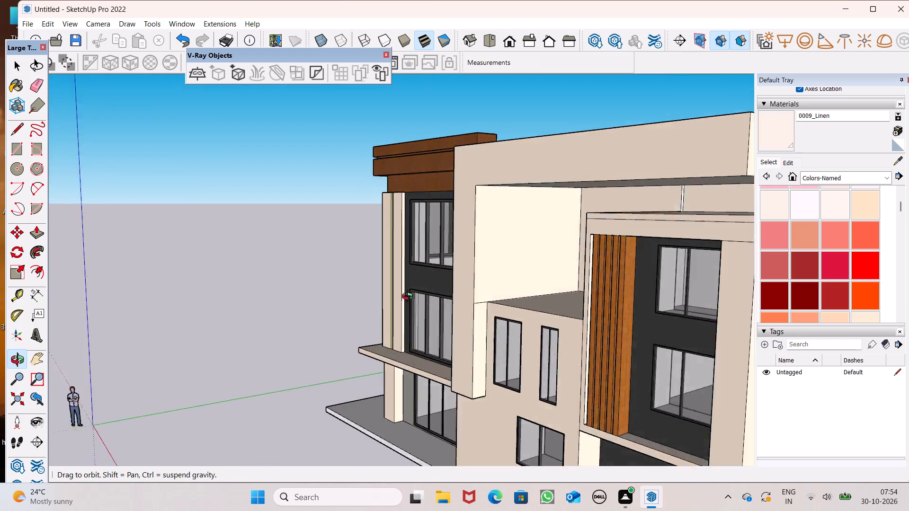
pyautogui.moveTo(410, 298); pyautogui.dragTo(442, 291, button='middle')
pyautogui.scroll(9, 472, 275)
pyautogui.moveTo(513, 280); pyautogui.dragTo(468, 304, button='middle')
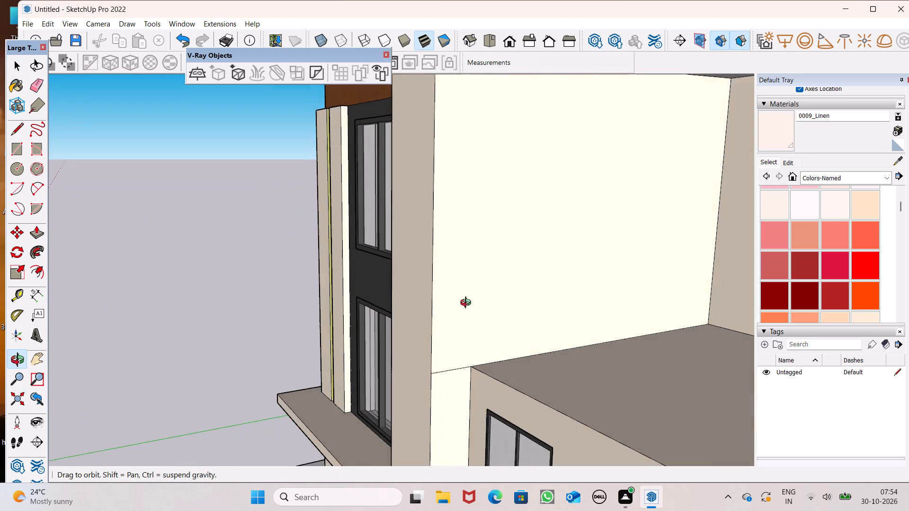
pyautogui.moveTo(468, 304); pyautogui.dragTo(556, 268, button='middle')
pyautogui.scroll(1, 461, 302)
pyautogui.scroll(-6, 499, 225)
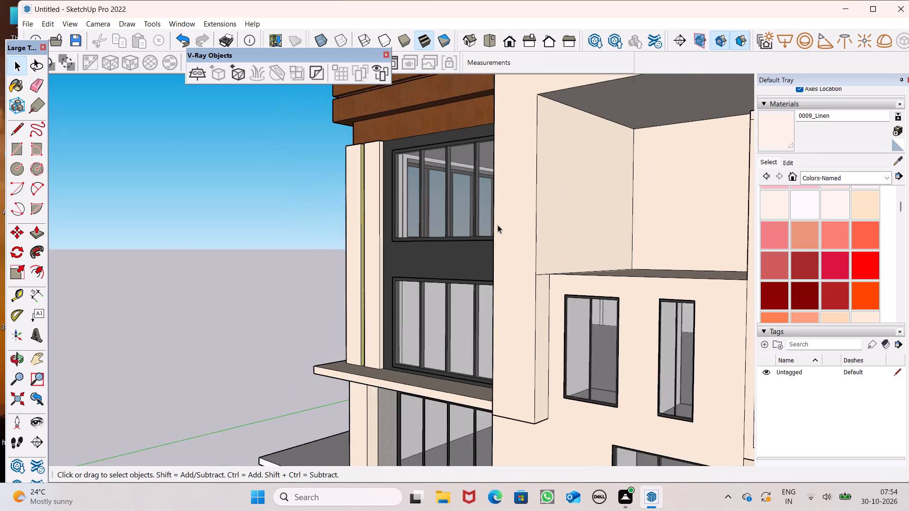
pyautogui.scroll(1, 498, 225)
pyautogui.scroll(-7, 495, 225)
pyautogui.scroll(-4, 555, 333)
# Examine the whole building from above and at an angle, including the roof, base slab and glazed bay.
pyautogui.moveTo(443, 328); pyautogui.dragTo(669, 443, button='middle')
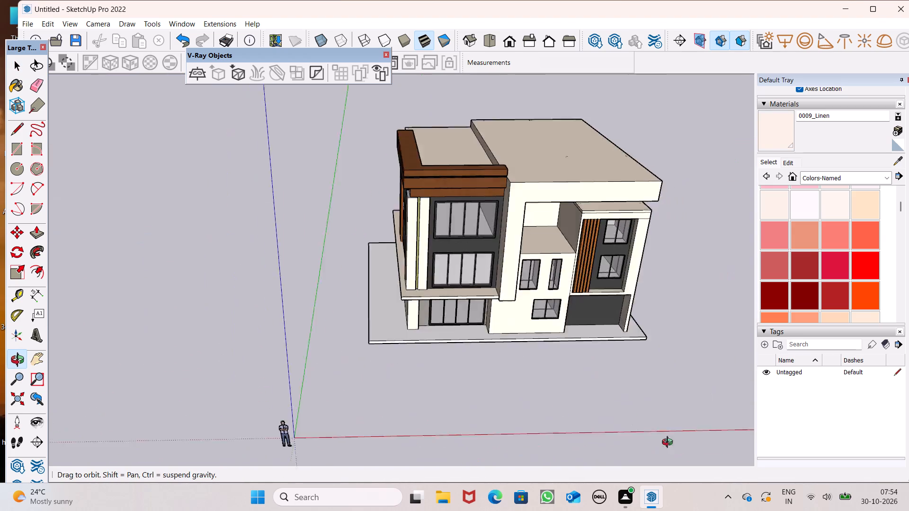
pyautogui.moveTo(669, 443); pyautogui.dragTo(700, 385, button='middle')
pyautogui.scroll(4, 695, 356)
pyautogui.scroll(-1, 694, 355)
pyautogui.scroll(2, 694, 355)
pyautogui.scroll(-4, 551, 298)
pyautogui.moveTo(549, 330); pyautogui.dragTo(394, 376, button='middle')
pyautogui.scroll(1, 396, 395)
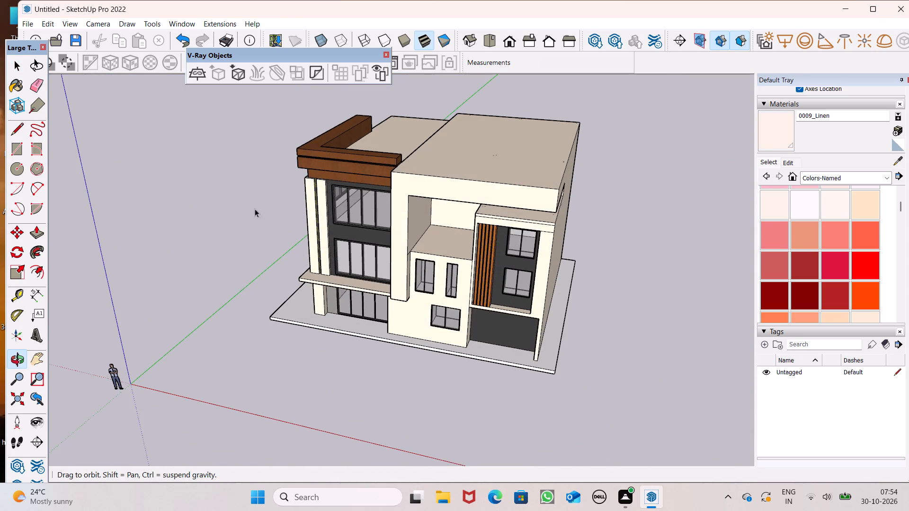
pyautogui.scroll(1, 134, 134)
pyautogui.scroll(-1, 54, 108)
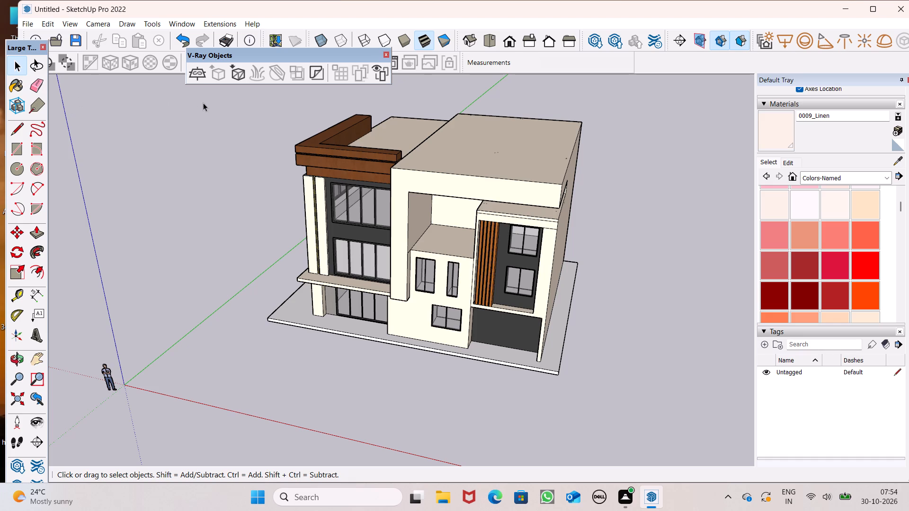
pyautogui.scroll(-3, 186, 144)
pyautogui.moveTo(160, 139); pyautogui.dragTo(260, 140, button='middle')
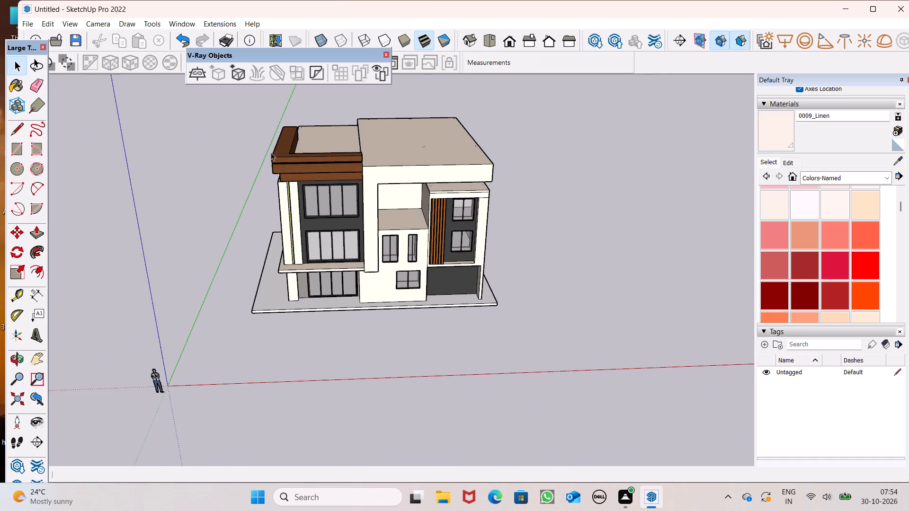
pyautogui.scroll(-3, 315, 204)
pyautogui.scroll(8, 304, 214)
pyautogui.scroll(-3, 401, 182)
pyautogui.moveTo(391, 191); pyautogui.dragTo(391, 178, button='middle')
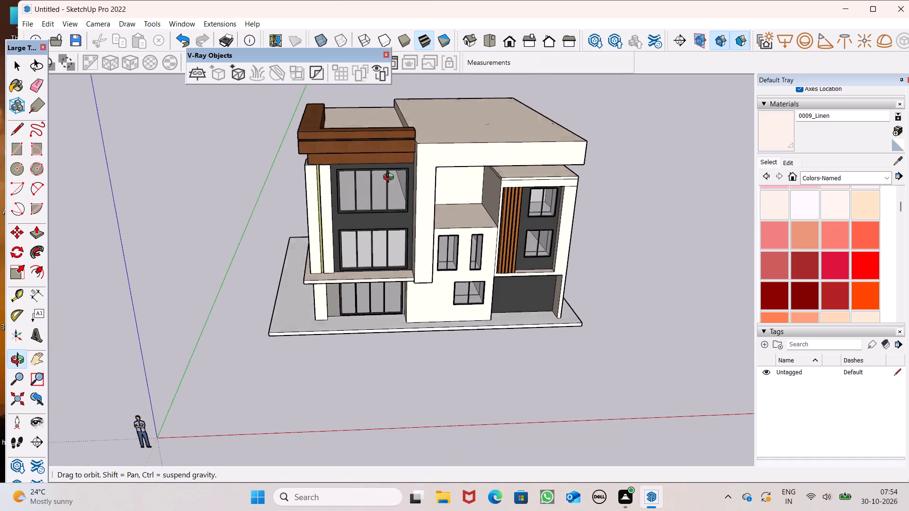
pyautogui.moveTo(391, 178); pyautogui.dragTo(367, 161, button='middle')
pyautogui.scroll(7, 372, 174)
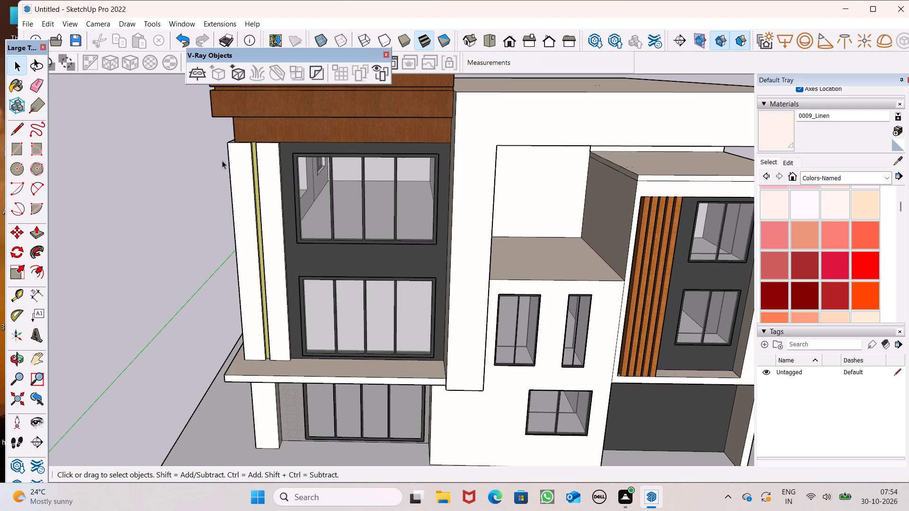
# Open the Landscaping, Fencing and Vegetation material collection and browse its grass, gravel and paving textures.
pyautogui.click(18, 130)
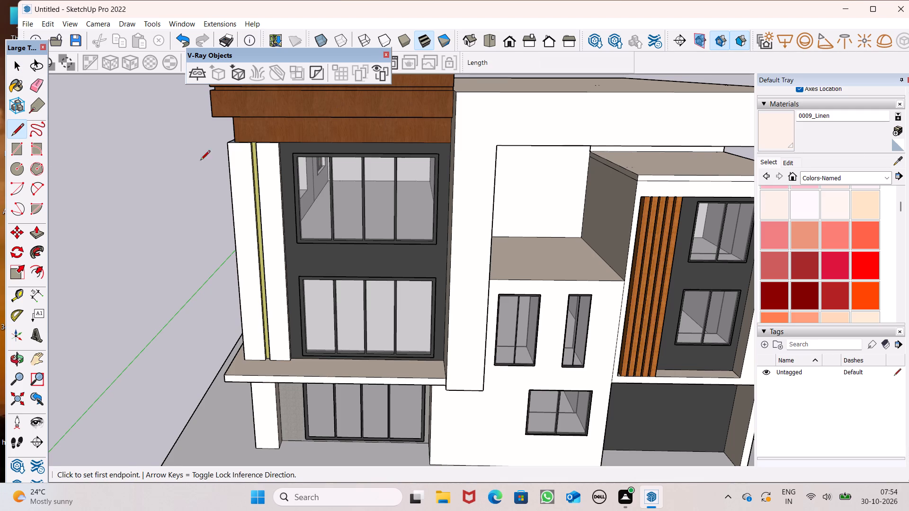
pyautogui.scroll(-7, 224, 167)
pyautogui.scroll(-1, 330, 185)
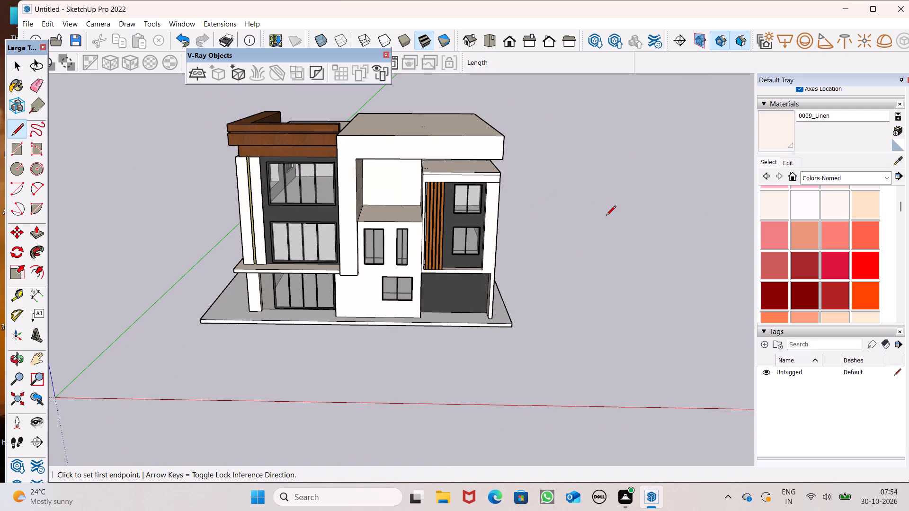
pyautogui.click(815, 184)
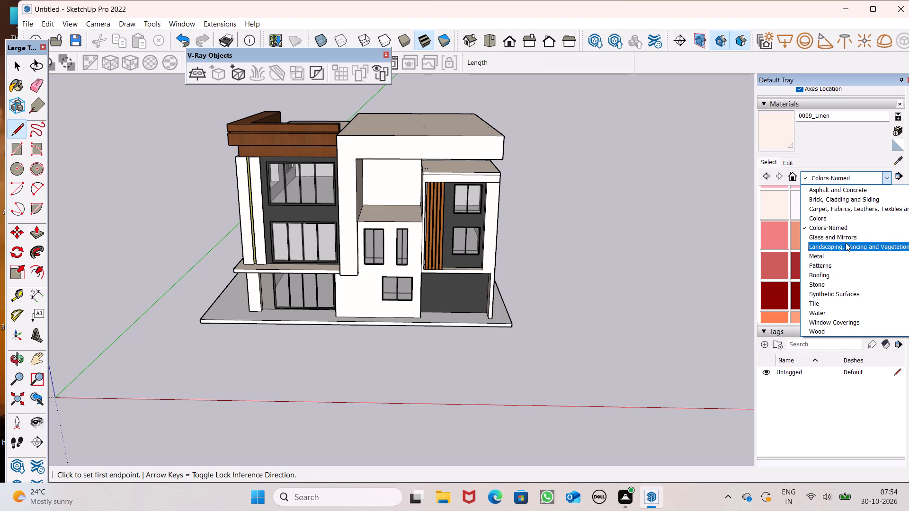
pyautogui.click(846, 243)
pyautogui.scroll(-5, 846, 243)
pyautogui.scroll(1, 859, 248)
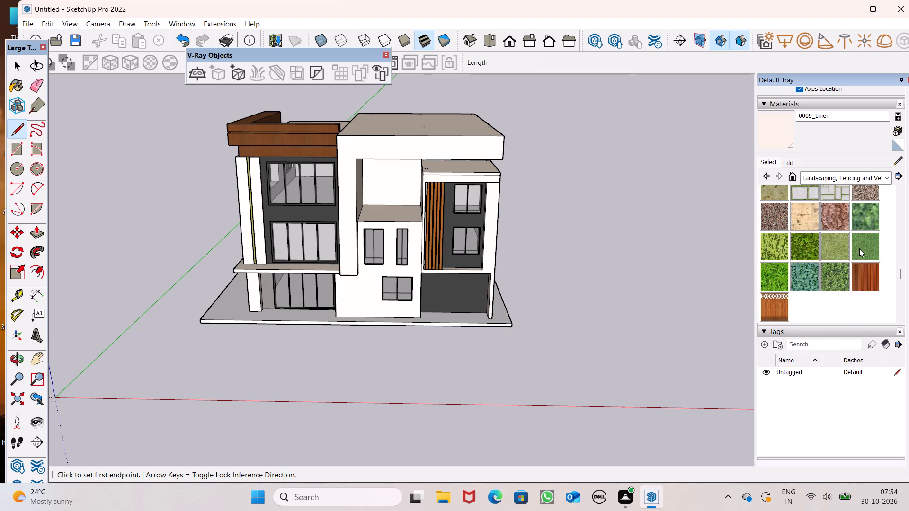
pyautogui.scroll(1, 847, 244)
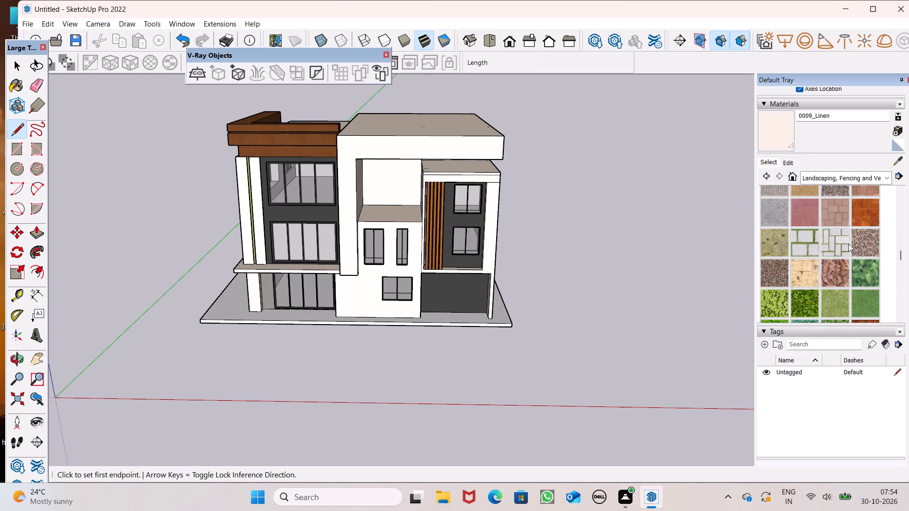
pyautogui.scroll(2, 804, 213)
pyautogui.scroll(-2, 803, 218)
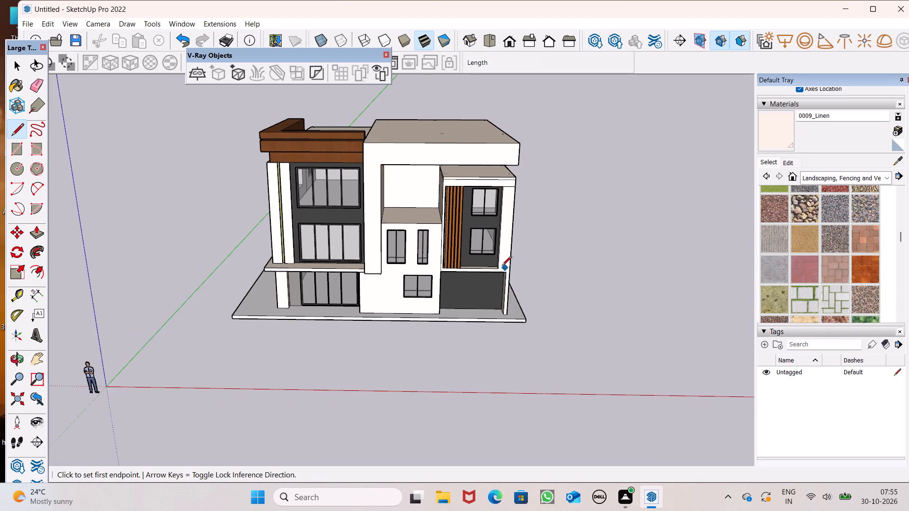
# Push/Pull the front edge face of the base slab outward to extend the slab in front of the building.
pyautogui.scroll(-3, 466, 264)
pyautogui.moveTo(436, 277); pyautogui.dragTo(414, 395, button='middle')
pyautogui.scroll(8, 383, 361)
pyautogui.scroll(4, 509, 300)
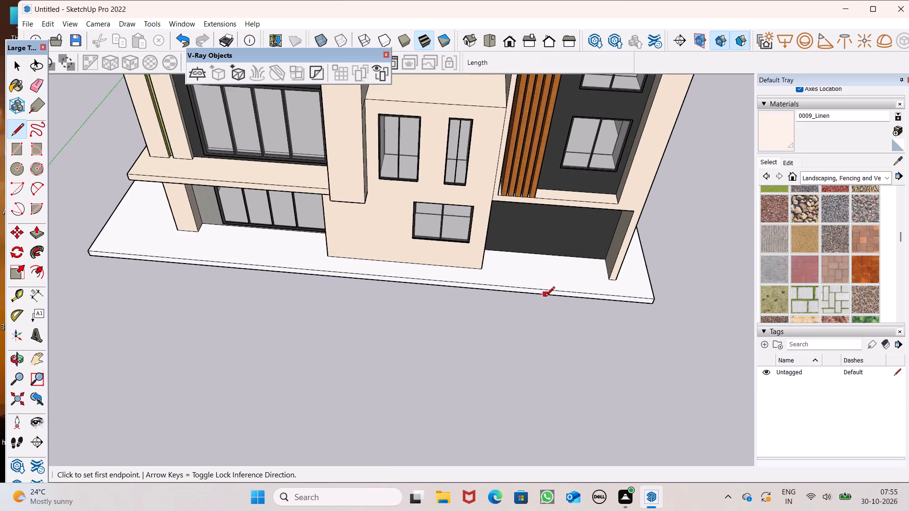
pyautogui.press('space')
pyautogui.scroll(-7, 373, 300)
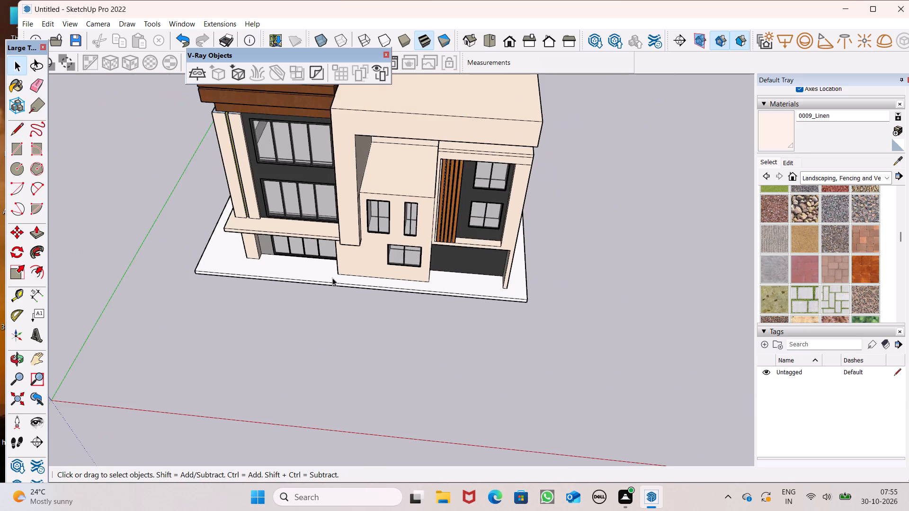
pyautogui.scroll(-3, 328, 273)
pyautogui.moveTo(324, 303); pyautogui.dragTo(463, 203, button='middle')
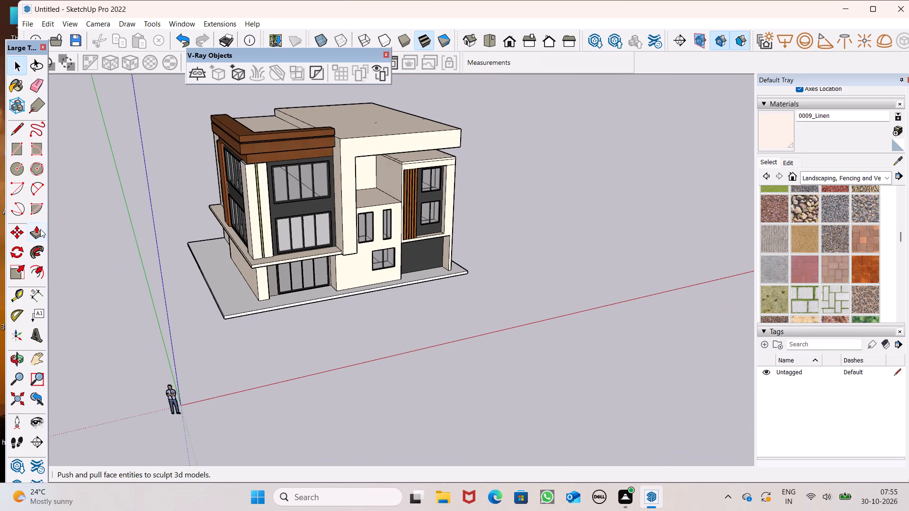
pyautogui.click(40, 231)
pyautogui.scroll(4, 205, 278)
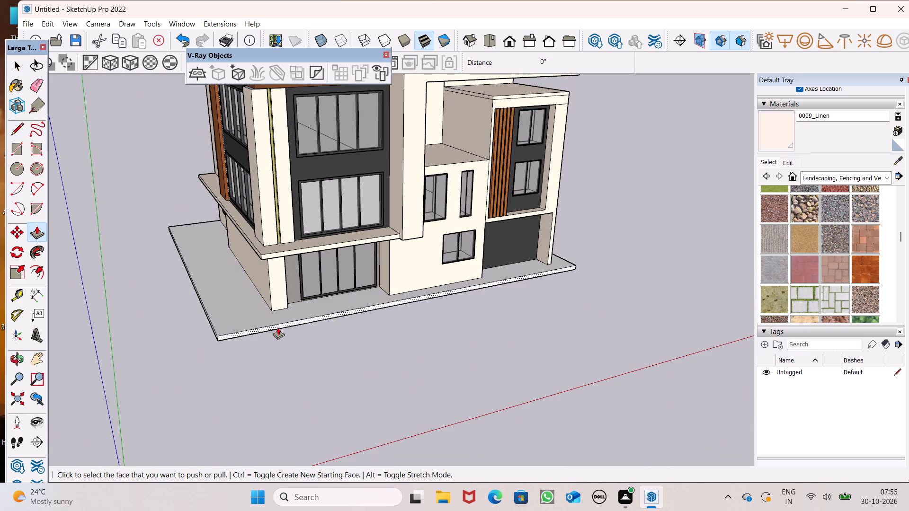
pyautogui.moveTo(278, 327); pyautogui.dragTo(291, 347)
pyautogui.press('space')
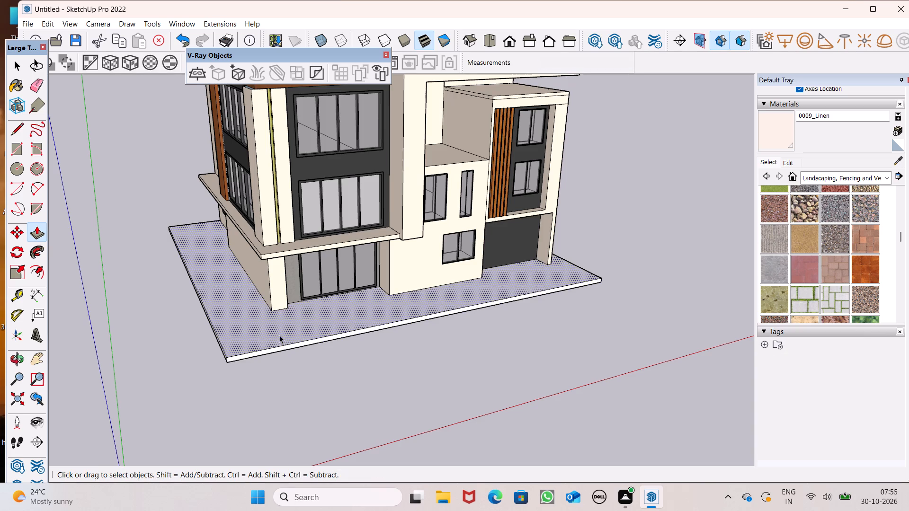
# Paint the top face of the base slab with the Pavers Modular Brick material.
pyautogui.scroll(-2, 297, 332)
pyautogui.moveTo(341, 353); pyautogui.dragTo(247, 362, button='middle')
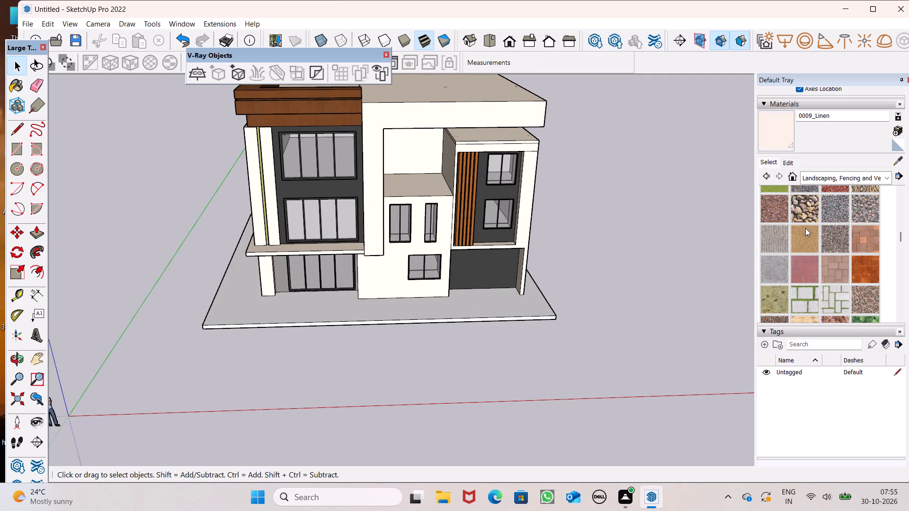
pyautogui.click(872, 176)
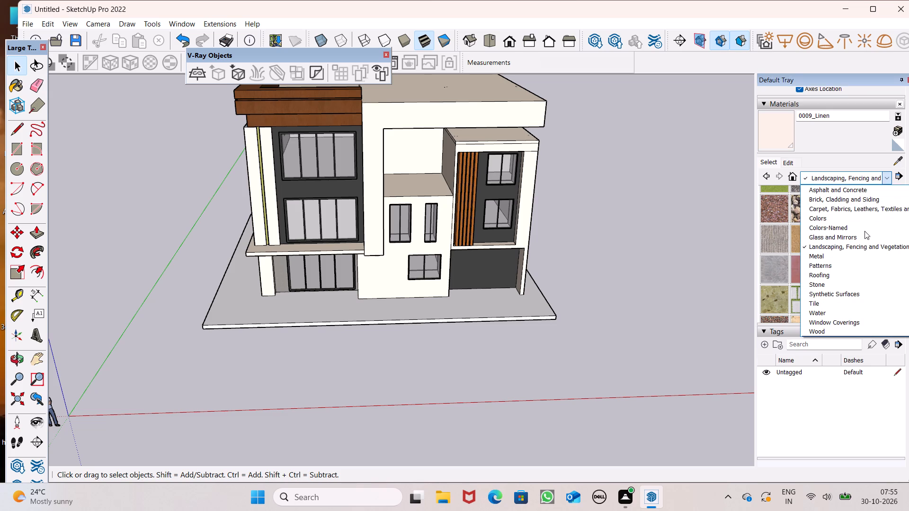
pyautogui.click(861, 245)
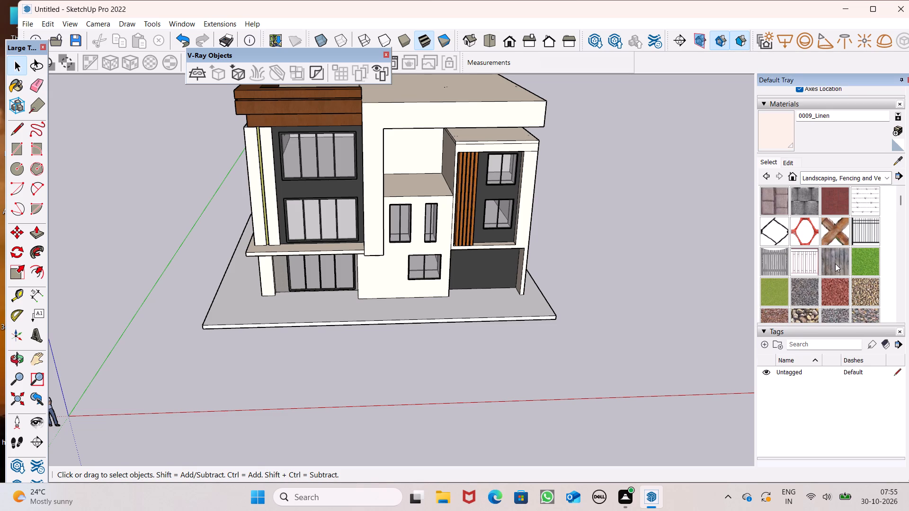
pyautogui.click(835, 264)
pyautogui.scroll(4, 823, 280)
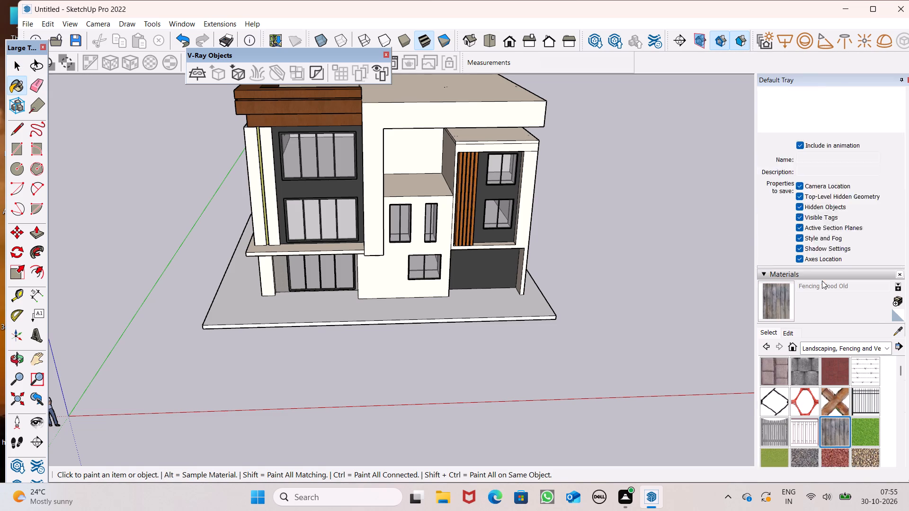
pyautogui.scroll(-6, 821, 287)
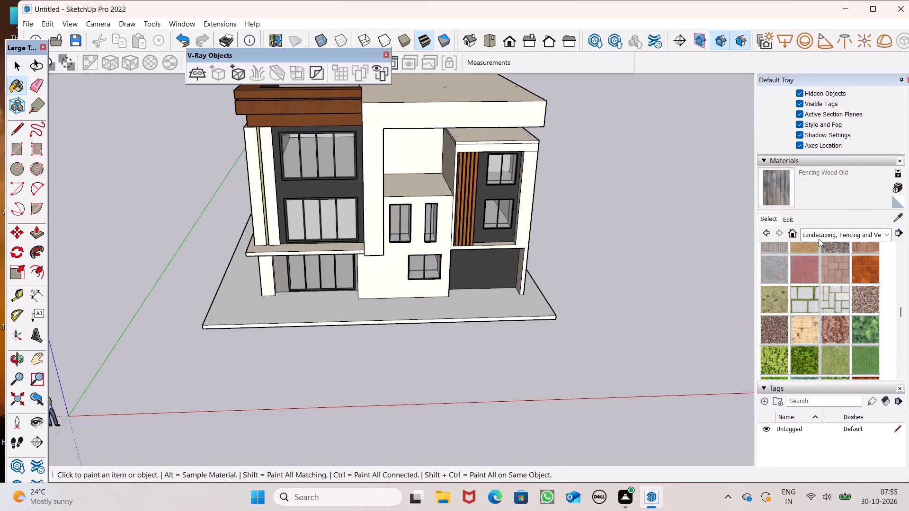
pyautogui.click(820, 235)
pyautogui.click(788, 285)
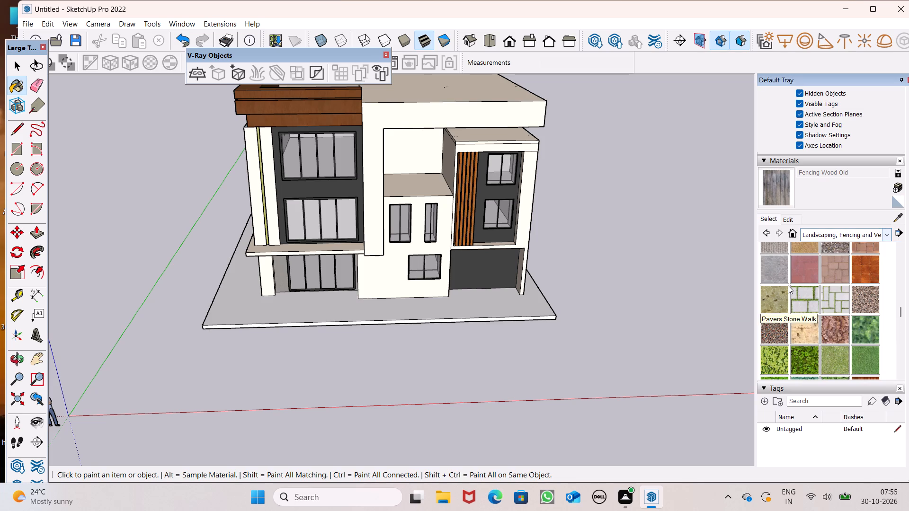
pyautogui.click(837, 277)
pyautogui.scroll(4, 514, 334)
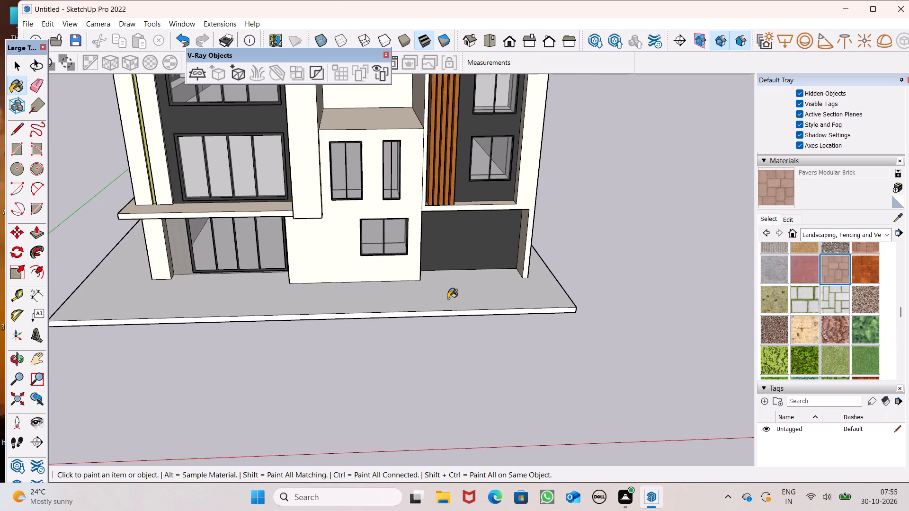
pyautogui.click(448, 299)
# Paint the top face of the base slab with the Pavers Flagstone Gray material.
pyautogui.scroll(-4, 478, 297)
pyautogui.scroll(1, 523, 312)
pyautogui.moveTo(525, 328); pyautogui.dragTo(501, 409, button='middle')
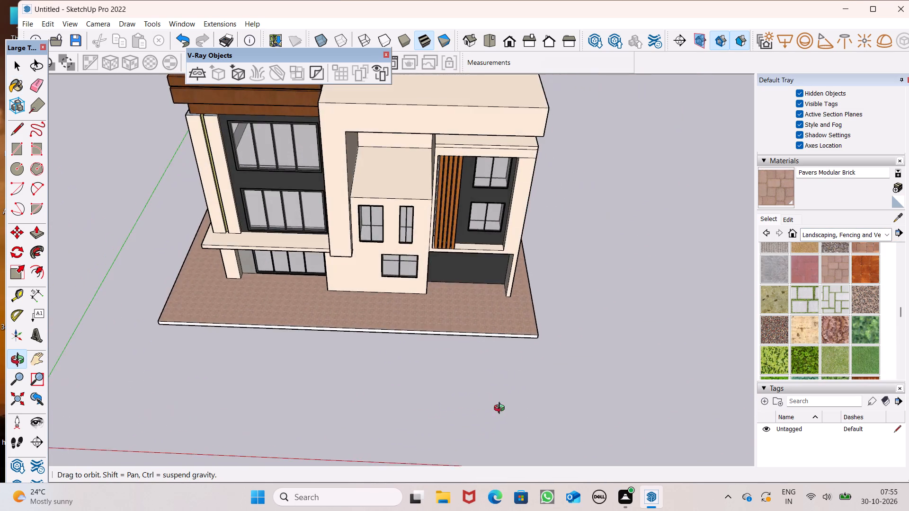
pyautogui.moveTo(501, 409); pyautogui.dragTo(502, 336, button='middle')
pyautogui.scroll(1, 502, 338)
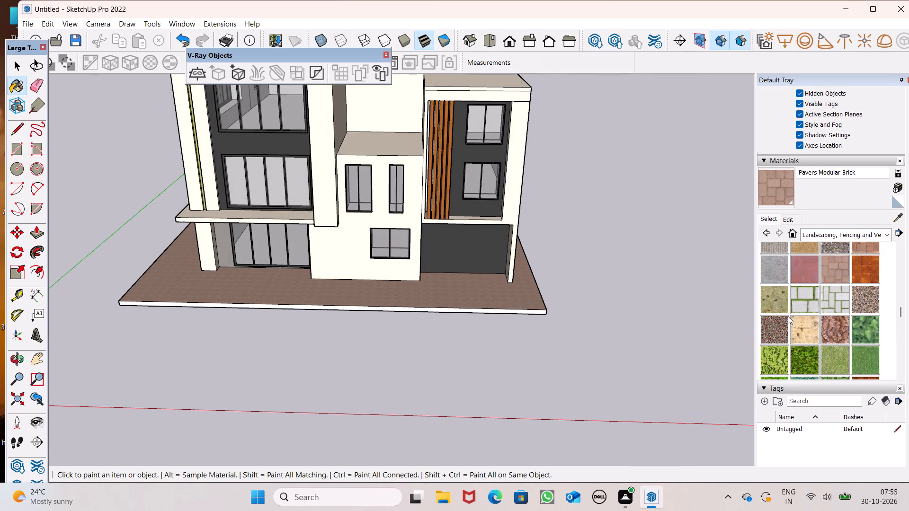
pyautogui.scroll(2, 789, 289)
pyautogui.scroll(-2, 775, 285)
pyautogui.click(767, 280)
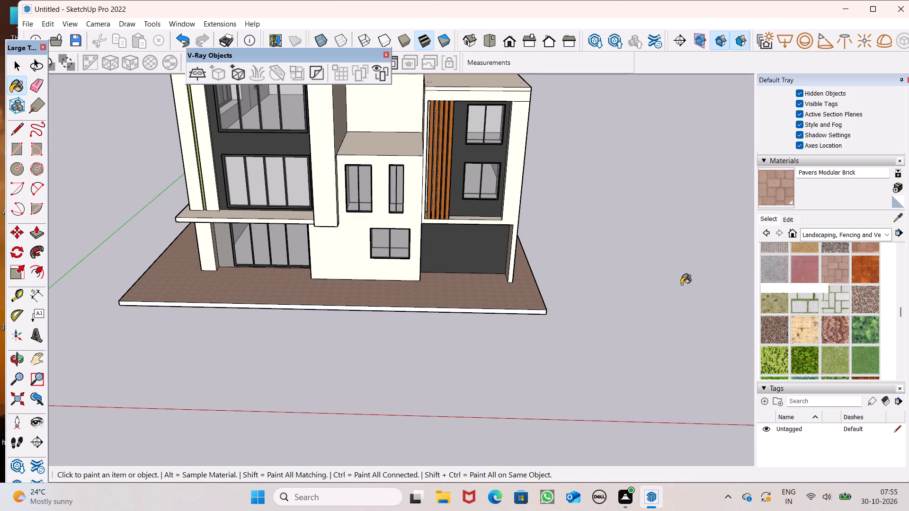
pyautogui.scroll(4, 547, 295)
pyautogui.scroll(-1, 505, 299)
pyautogui.scroll(2, 503, 299)
pyautogui.click(477, 299)
# Paint the base slab's front edge face and its side edge face near the glazed bay with Pavers Flagstone Gray.
pyautogui.scroll(-5, 477, 299)
pyautogui.moveTo(488, 317); pyautogui.dragTo(263, 376, button='middle')
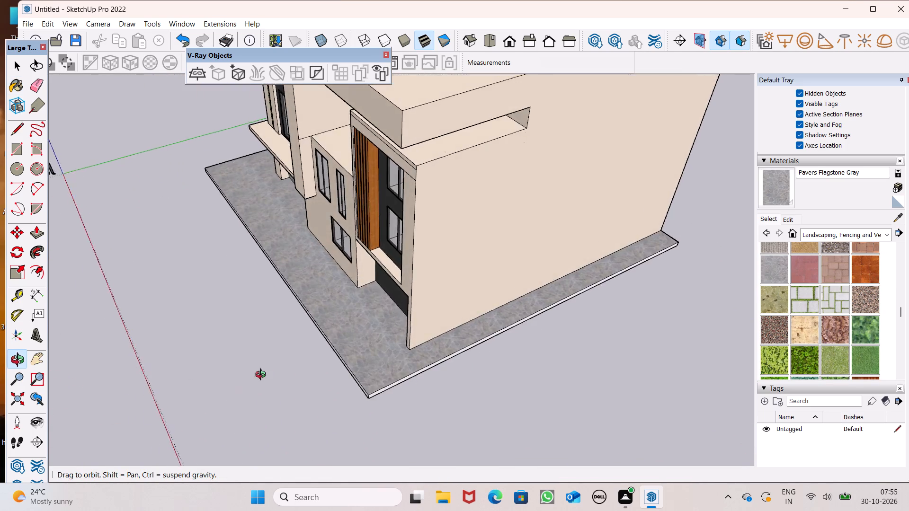
pyautogui.moveTo(263, 376); pyautogui.dragTo(666, 242, button='middle')
pyautogui.scroll(14, 216, 294)
pyautogui.middleClick(172, 317)
pyautogui.click(172, 308)
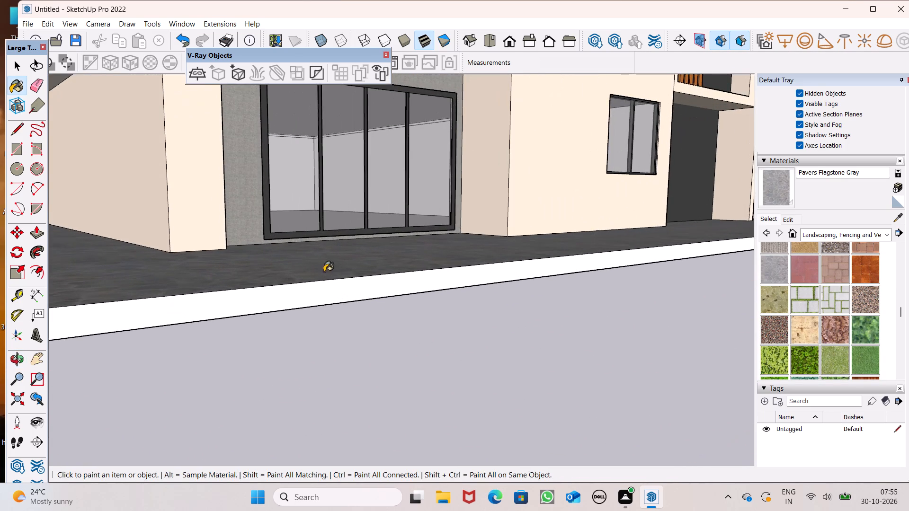
pyautogui.scroll(-6, 361, 268)
pyautogui.scroll(8, 167, 326)
pyautogui.moveTo(151, 283); pyautogui.dragTo(160, 273)
pyautogui.scroll(-6, 214, 233)
pyautogui.scroll(6, 159, 253)
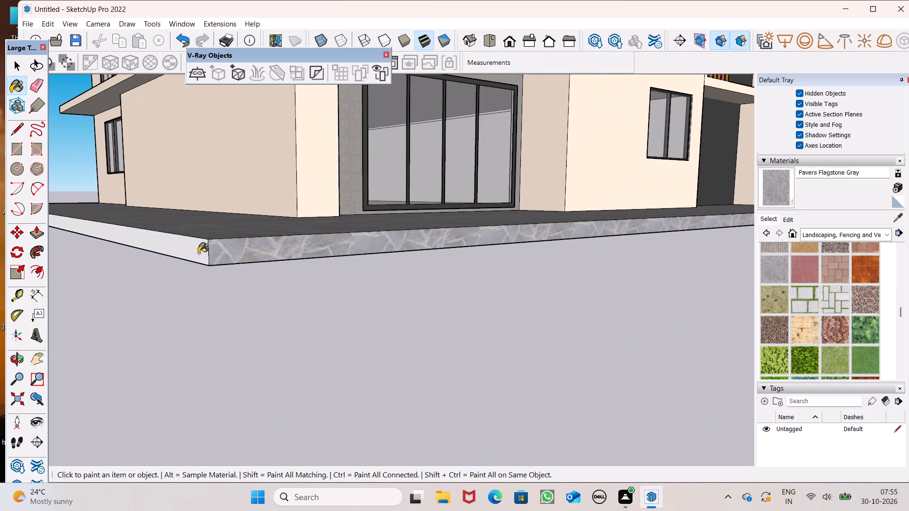
pyautogui.click(199, 253)
# Paint the base slab's side edge face beside the dark ground-floor opening with Pavers Flagstone Gray.
pyautogui.scroll(-2, 209, 246)
pyautogui.scroll(-9, 303, 240)
pyautogui.moveTo(379, 238); pyautogui.dragTo(0, 267, button='middle')
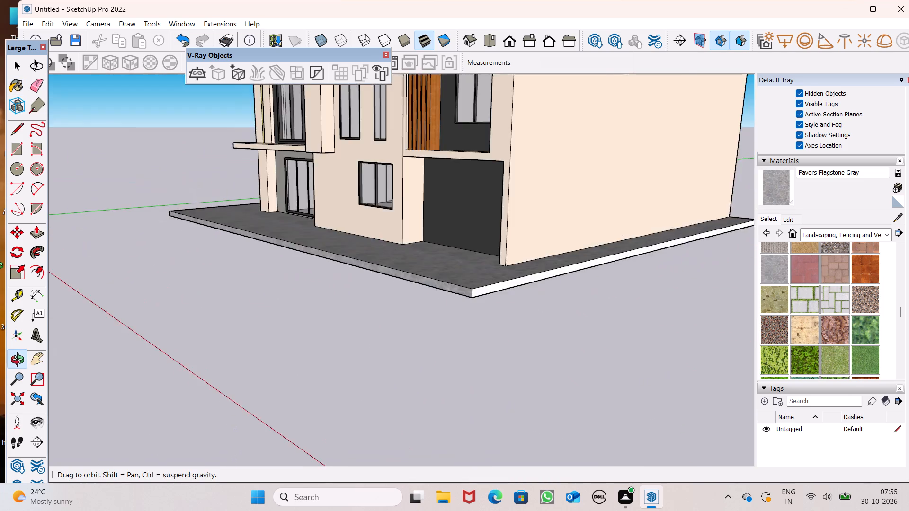
pyautogui.moveTo(0, 267); pyautogui.dragTo(76, 281, button='middle')
pyautogui.scroll(1, 456, 293)
pyautogui.moveTo(455, 292); pyautogui.dragTo(249, 266, button='middle')
pyautogui.scroll(6, 358, 277)
pyautogui.click(349, 275)
# Search the 3D Warehouse for PLANTS and open the Plants entry showing low green plants.
pyautogui.scroll(-5, 344, 275)
pyautogui.moveTo(242, 319); pyautogui.dragTo(744, 337, button='middle')
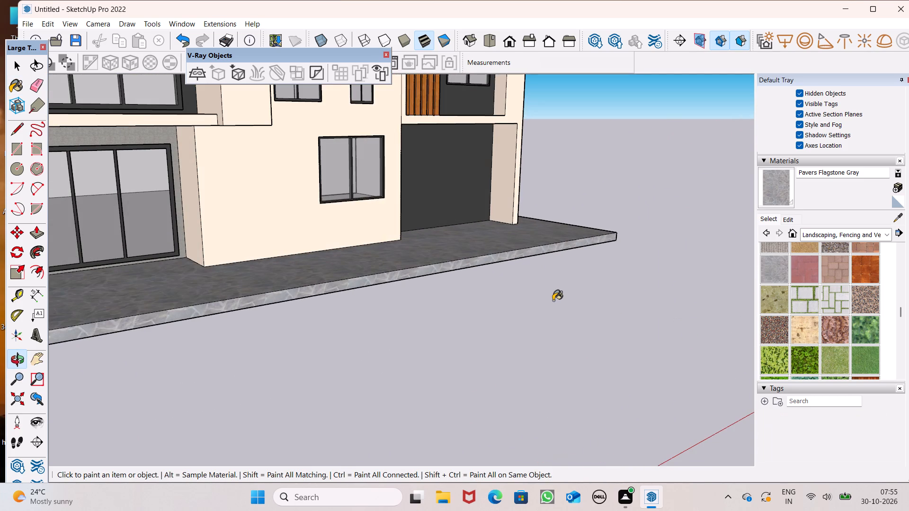
pyautogui.scroll(-4, 678, 284)
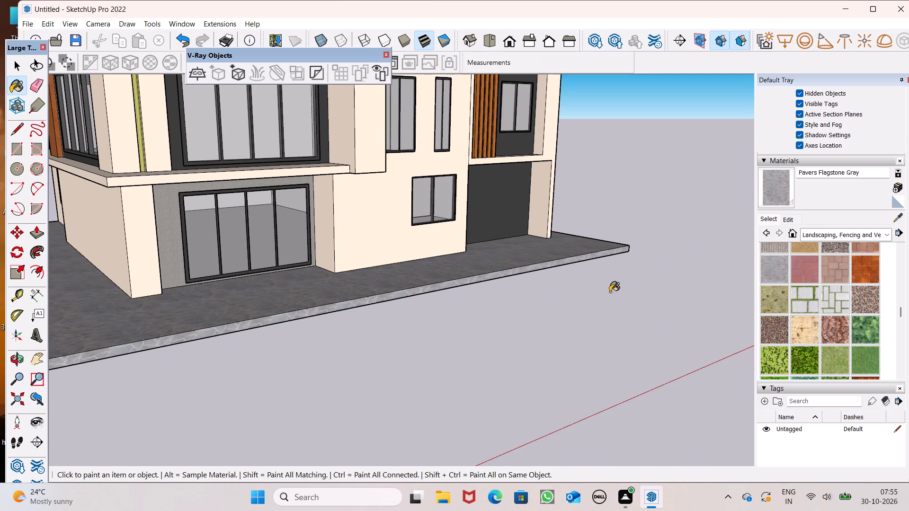
pyautogui.scroll(-1, 617, 302)
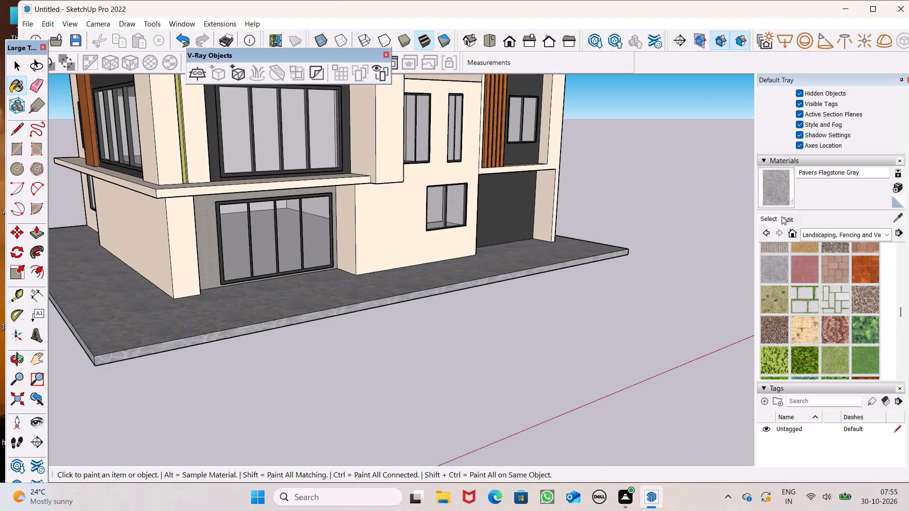
pyautogui.scroll(10, 797, 214)
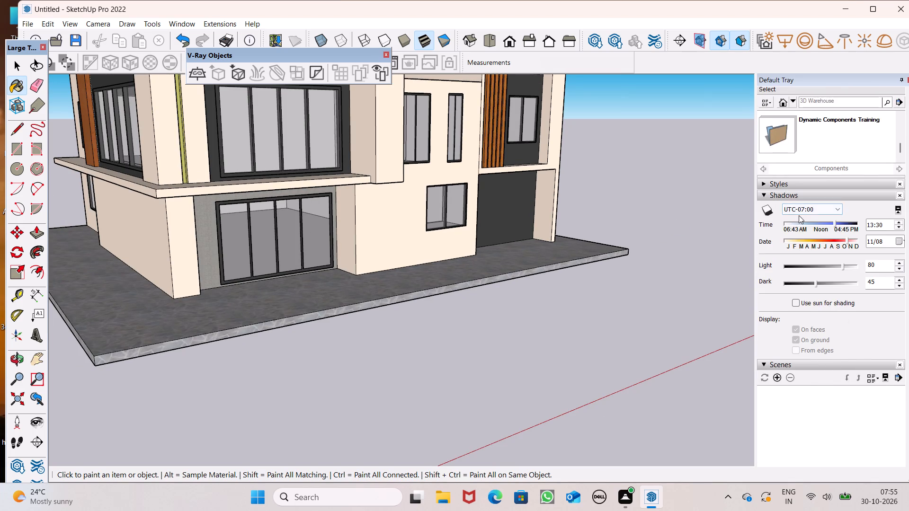
pyautogui.scroll(3, 799, 215)
pyautogui.scroll(3, 821, 261)
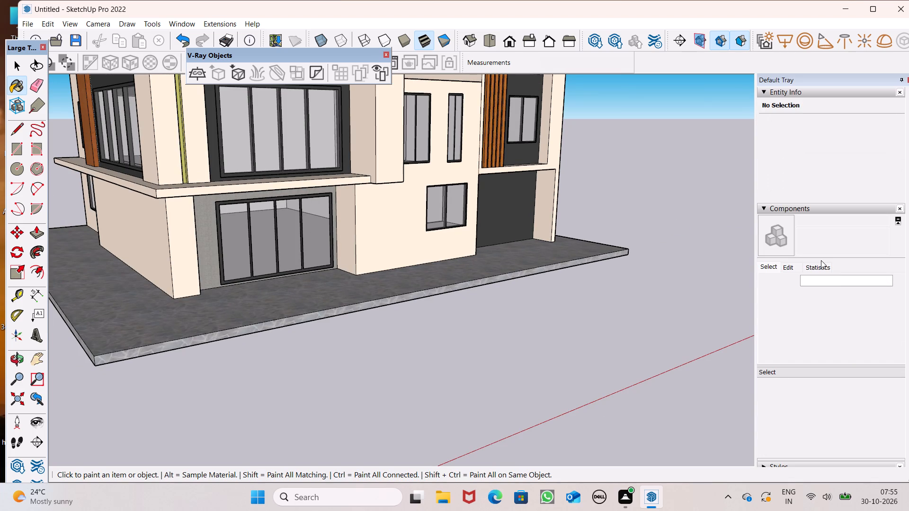
pyautogui.click(850, 277)
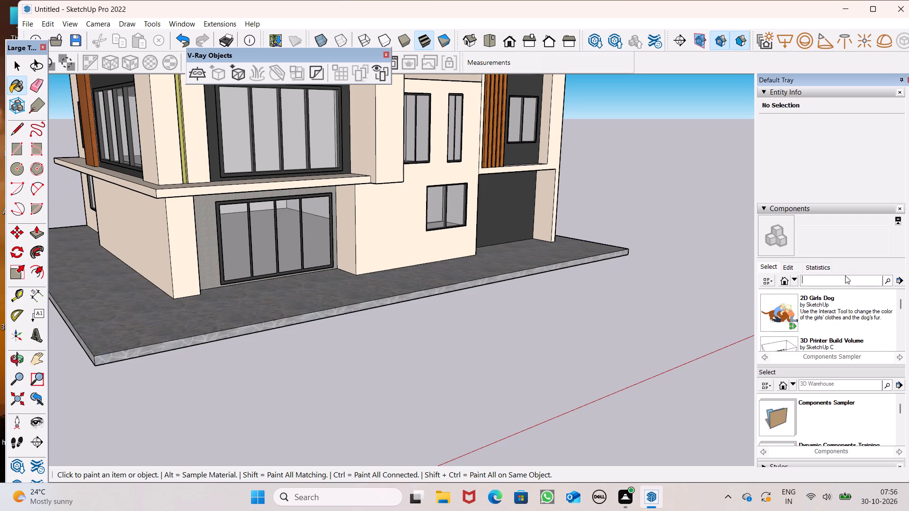
pyautogui.click(837, 382)
pyautogui.write('PLANTS')
pyautogui.press('Return')
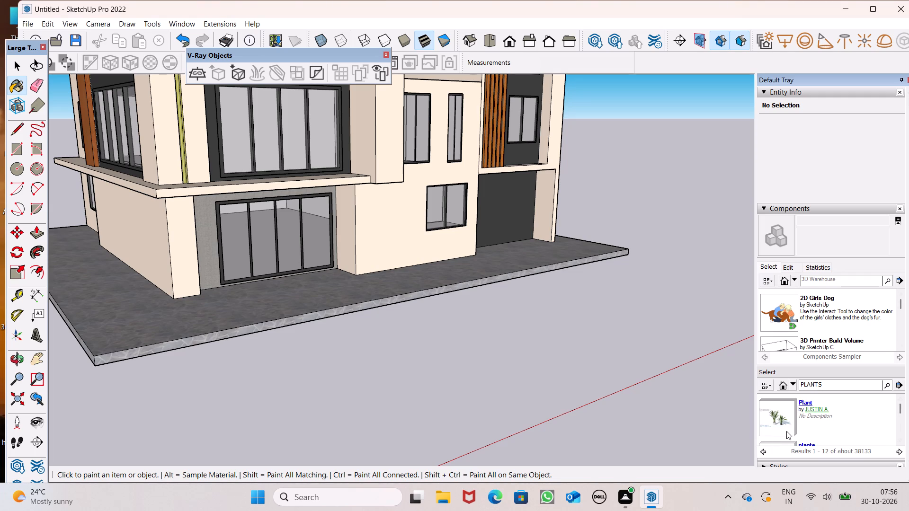
pyautogui.scroll(-4, 784, 428)
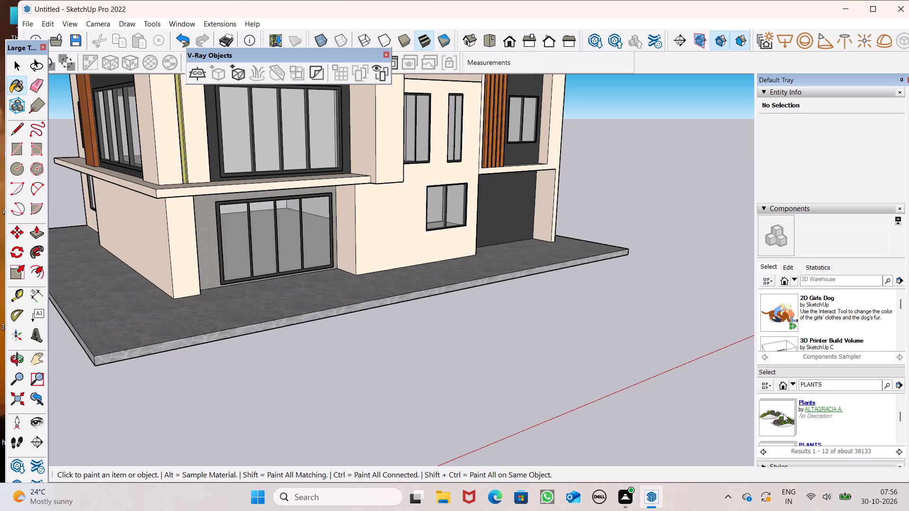
pyautogui.click(783, 413)
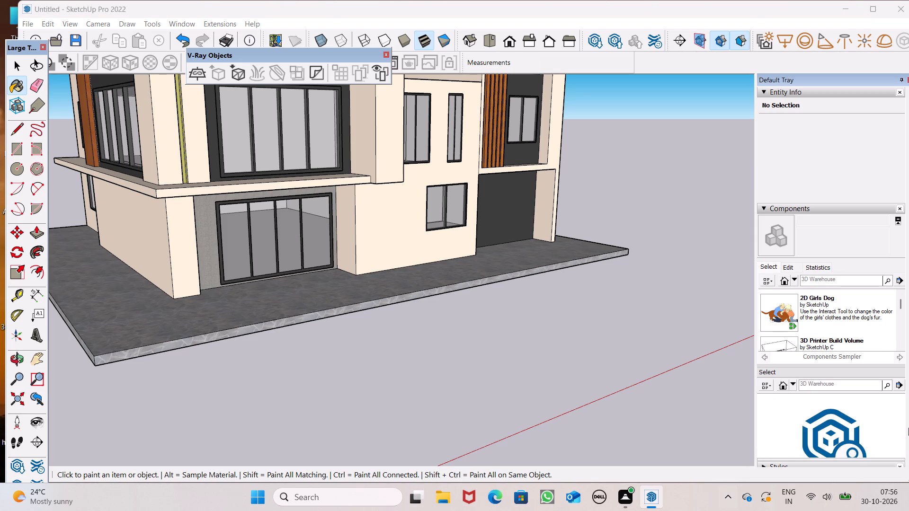
# Import the 3D Indoor Plant 003 component and place it on the paving at the front wall corner beside the ground-floor glazing.
pyautogui.scroll(-1, 835, 330)
pyautogui.click(779, 429)
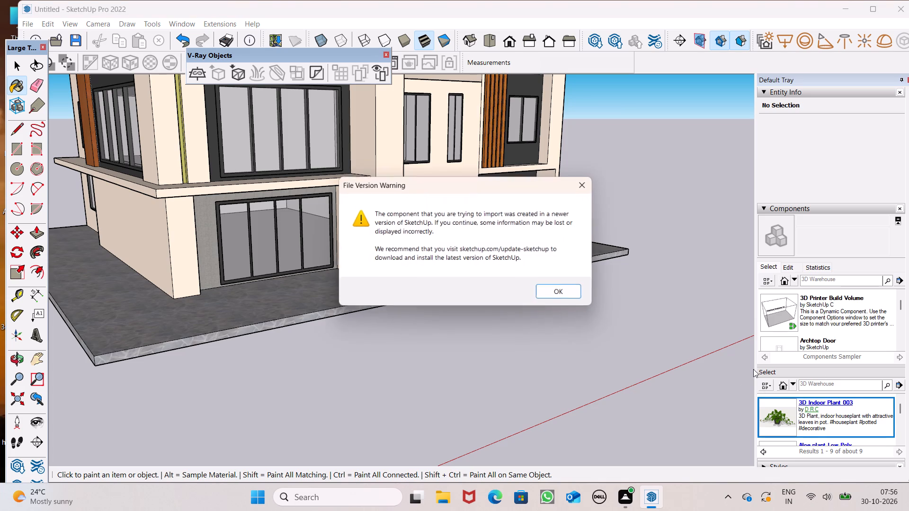
pyautogui.click(556, 291)
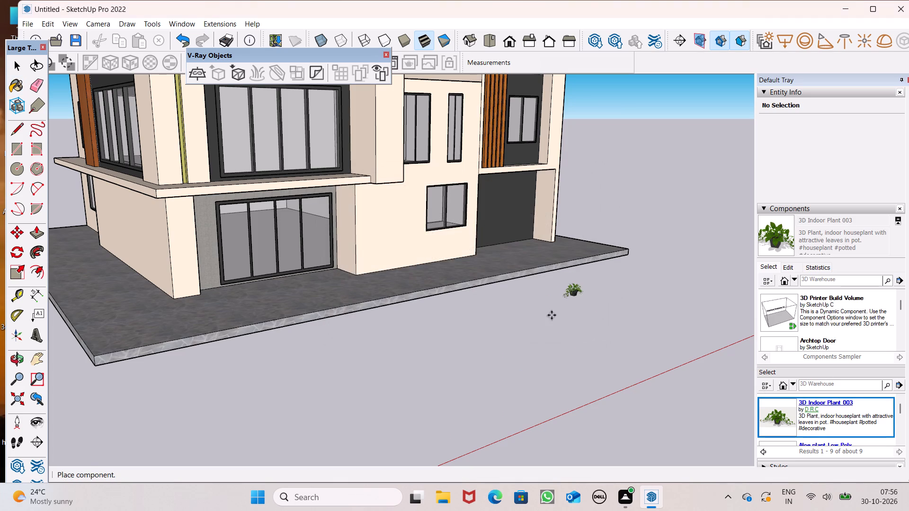
pyautogui.scroll(7, 173, 293)
pyautogui.scroll(-2, 195, 291)
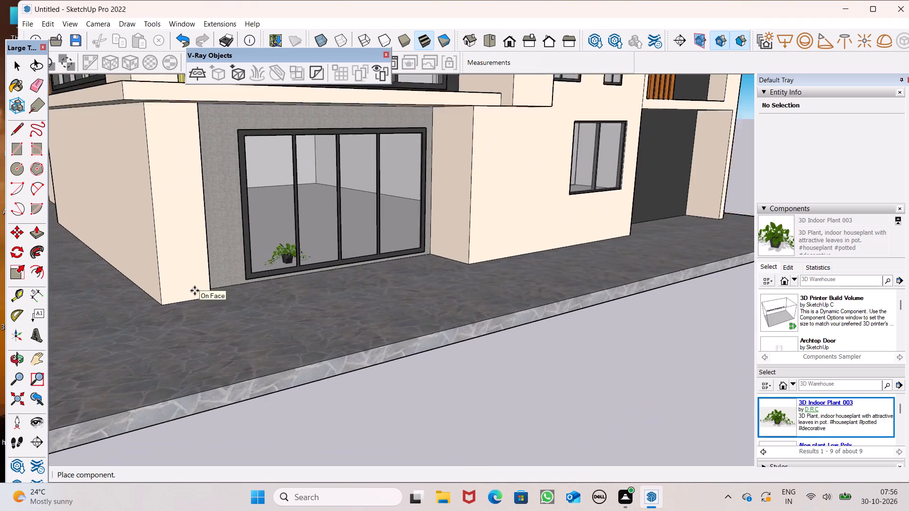
pyautogui.scroll(-2, 195, 291)
pyautogui.moveTo(325, 288); pyautogui.dragTo(111, 382, button='middle')
pyautogui.scroll(8, 348, 341)
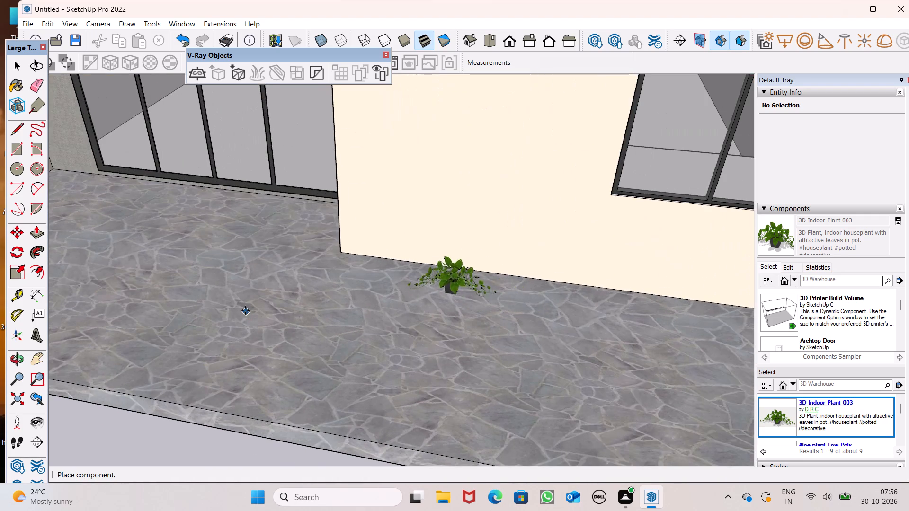
pyautogui.scroll(8, 245, 309)
pyautogui.click(59, 291)
# Copy the potted plant twice in a row along the front wall, placing the first copy about 2' 8" away.
pyautogui.scroll(-6, 424, 205)
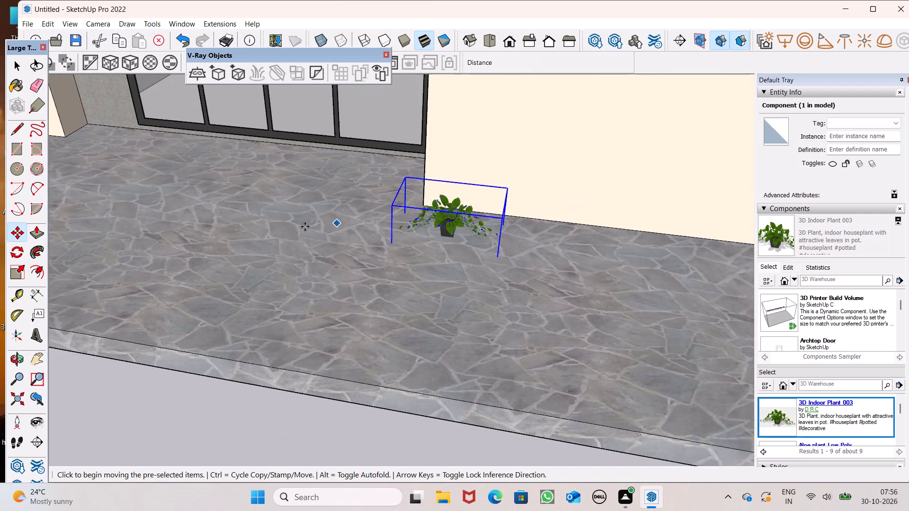
pyautogui.scroll(-1, 305, 227)
pyautogui.scroll(7, 433, 251)
pyautogui.moveTo(568, 265); pyautogui.dragTo(547, 191, button='middle')
pyautogui.scroll(5, 508, 201)
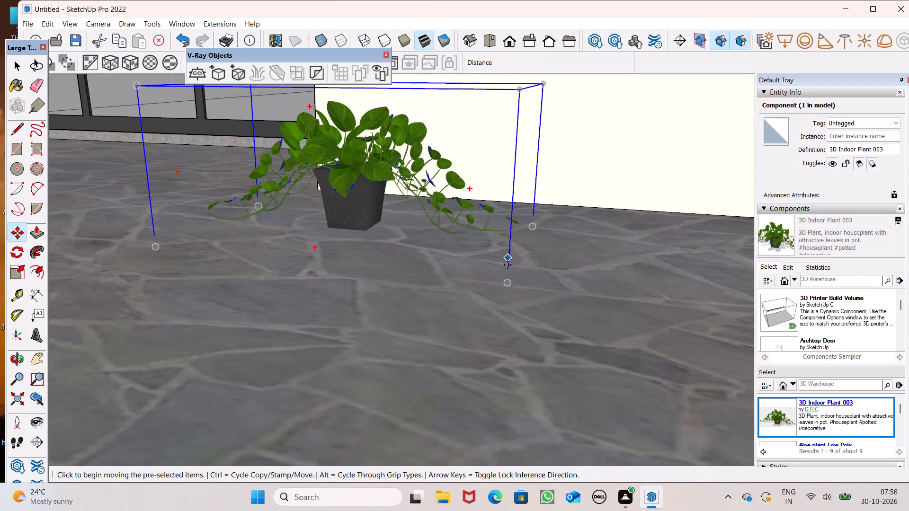
pyautogui.moveTo(508, 288); pyautogui.dragTo(517, 266)
pyautogui.scroll(-3, 376, 384)
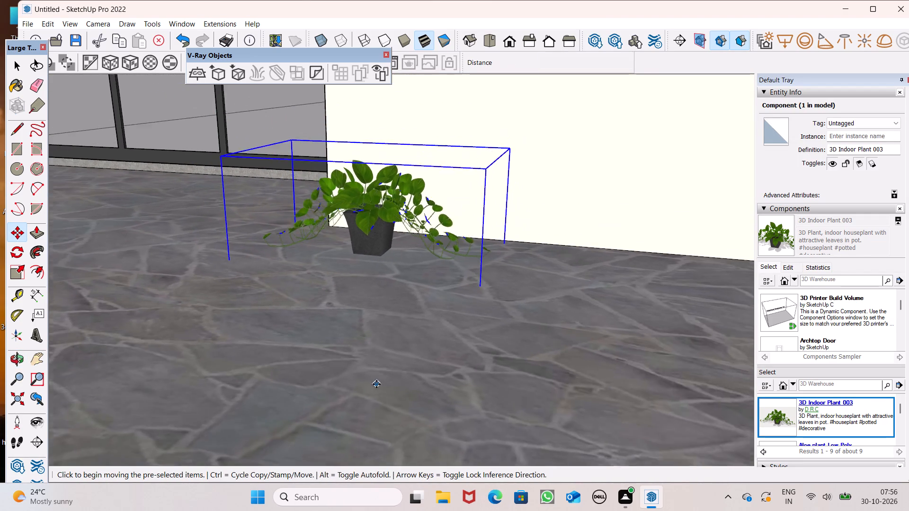
pyautogui.scroll(-16, 376, 384)
pyautogui.moveTo(352, 341); pyautogui.dragTo(330, 392, button='middle')
pyautogui.scroll(6, 378, 345)
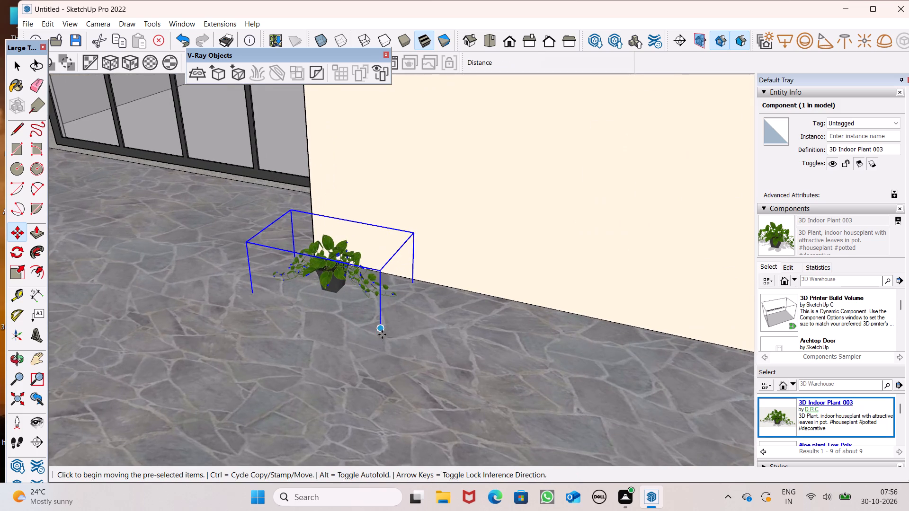
pyautogui.moveTo(380, 326); pyautogui.dragTo(491, 364)
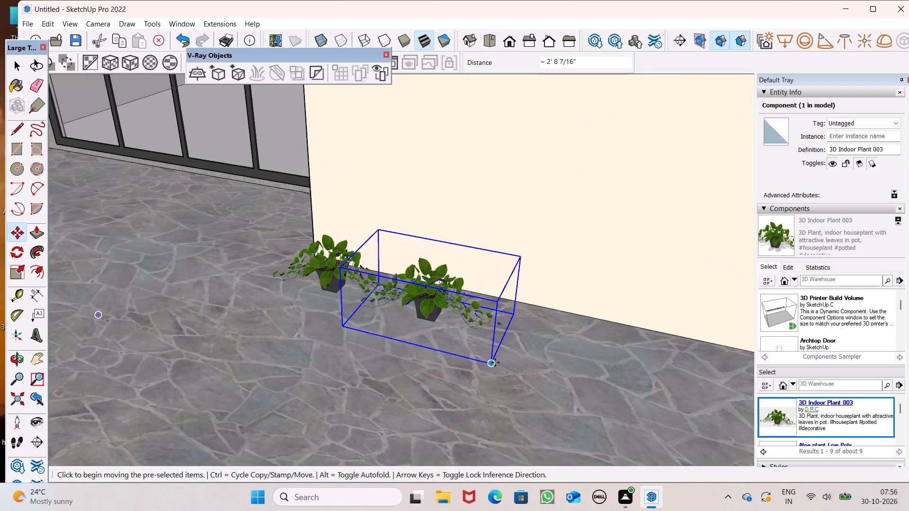
pyautogui.moveTo(491, 363); pyautogui.dragTo(628, 401)
# Copy the last potted plant twice more in a row along the front wall, placing the first copy about 2' 11" away.
pyautogui.scroll(-6, 171, 298)
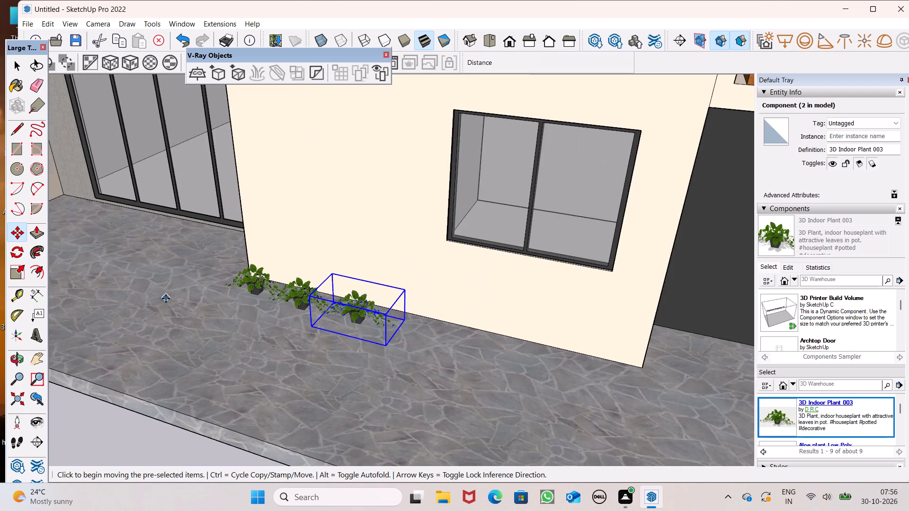
pyautogui.scroll(-1, 166, 299)
pyautogui.scroll(5, 314, 339)
pyautogui.scroll(-6, 387, 349)
pyautogui.scroll(4, 400, 357)
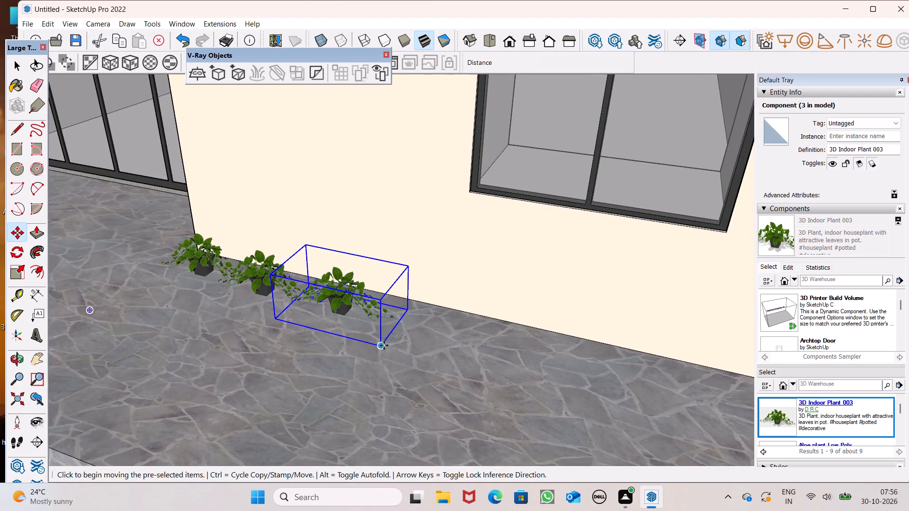
pyautogui.moveTo(382, 345); pyautogui.dragTo(487, 363)
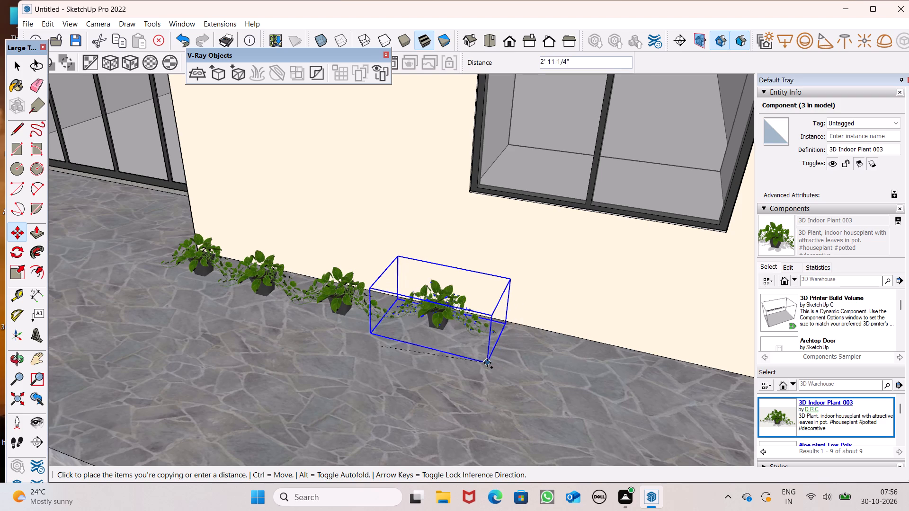
pyautogui.moveTo(487, 363); pyautogui.dragTo(487, 364)
pyautogui.moveTo(490, 363); pyautogui.dragTo(576, 388)
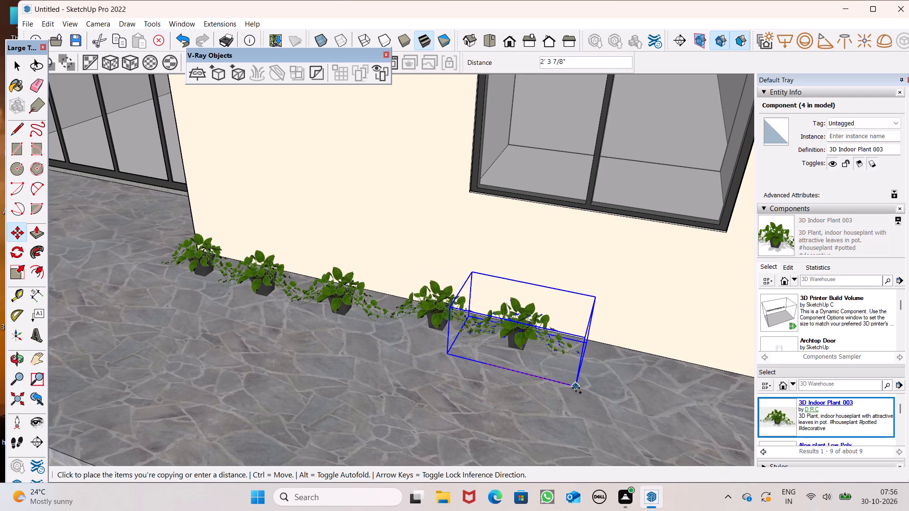
pyautogui.moveTo(576, 388); pyautogui.dragTo(586, 390)
# Copy the last potted plant once more along the front wall, below the ground-floor window's edge nearer the dark opening.
pyautogui.scroll(-8, 429, 323)
pyautogui.moveTo(592, 366); pyautogui.dragTo(554, 276, button='middle')
pyautogui.scroll(6, 554, 276)
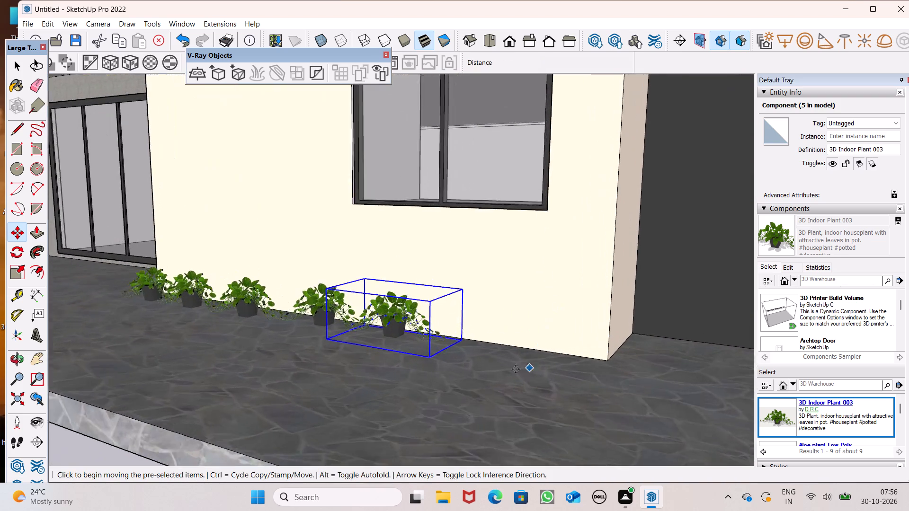
pyautogui.scroll(2, 516, 369)
pyautogui.moveTo(412, 359); pyautogui.dragTo(534, 377)
# Copy the last potted plant about 1' 10" along to the front wall's corner beside the dark ground-floor opening, and clear the selection.
pyautogui.scroll(-6, 444, 352)
pyautogui.moveTo(498, 372); pyautogui.dragTo(505, 404, button='middle')
pyautogui.scroll(-5, 450, 352)
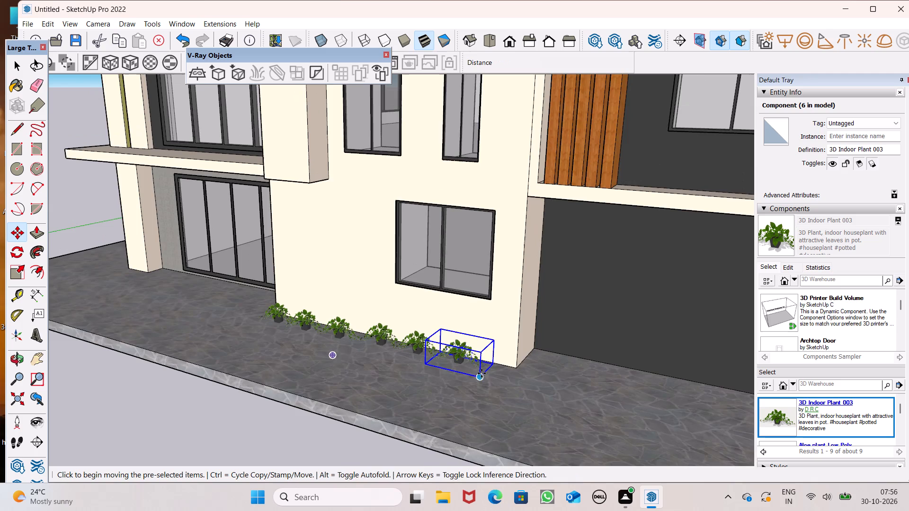
pyautogui.scroll(-5, 275, 366)
pyautogui.moveTo(382, 427); pyautogui.dragTo(349, 474, button='middle')
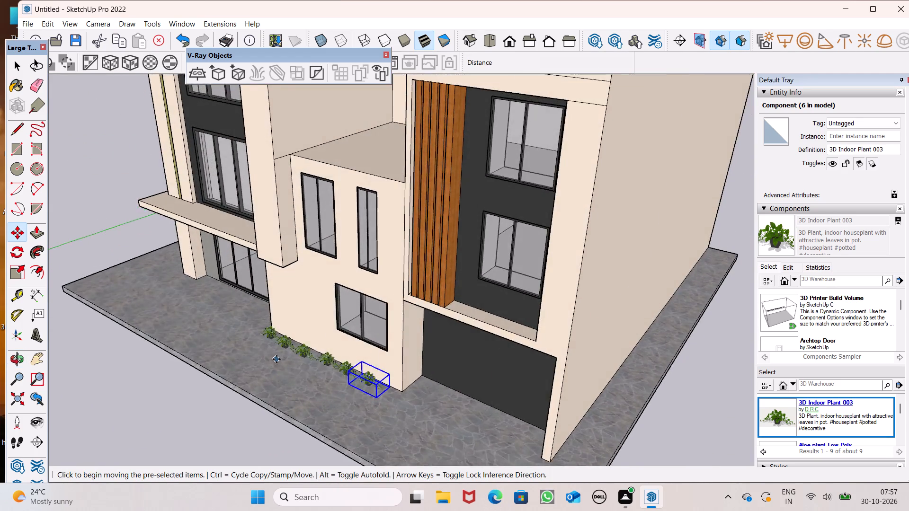
pyautogui.scroll(-5, 276, 359)
pyautogui.scroll(8, 383, 404)
pyautogui.scroll(7, 313, 377)
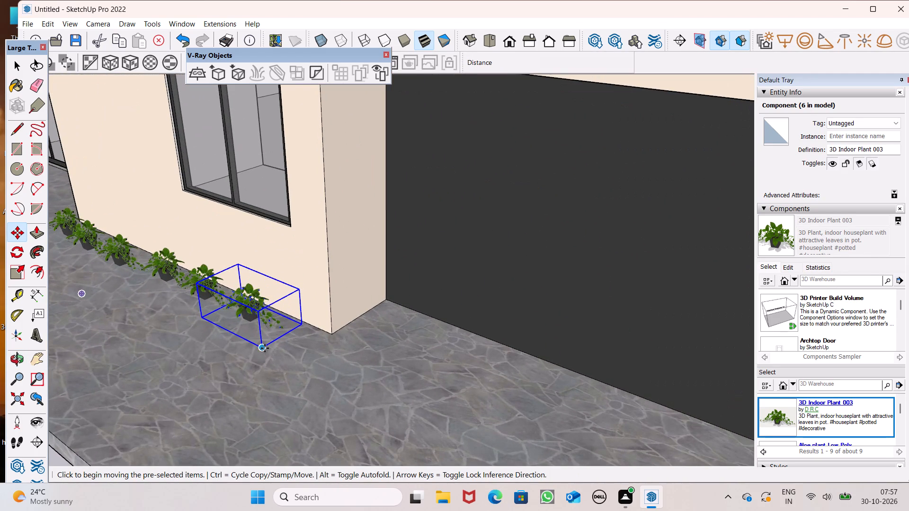
pyautogui.moveTo(265, 348); pyautogui.dragTo(306, 361)
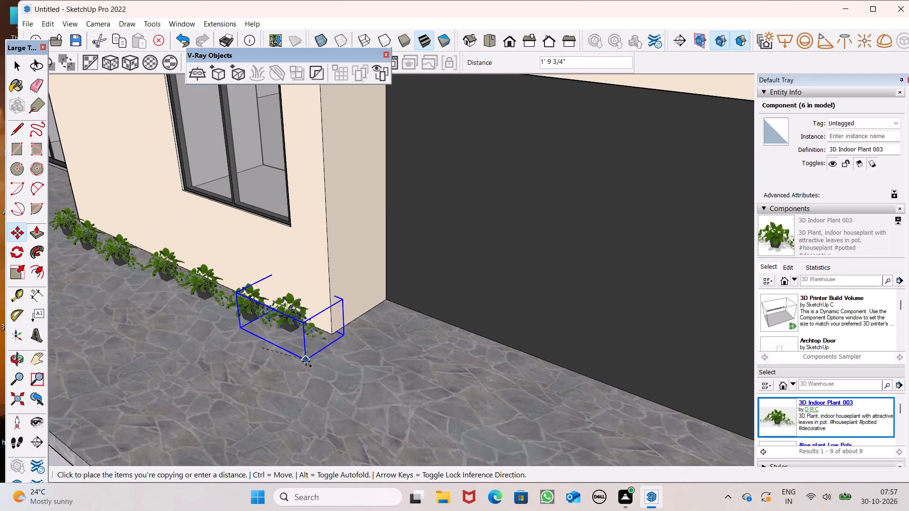
pyautogui.moveTo(306, 361); pyautogui.dragTo(305, 362)
pyautogui.scroll(-13, 321, 361)
pyautogui.moveTo(328, 360); pyautogui.dragTo(615, 291, button='middle')
pyautogui.press('space')
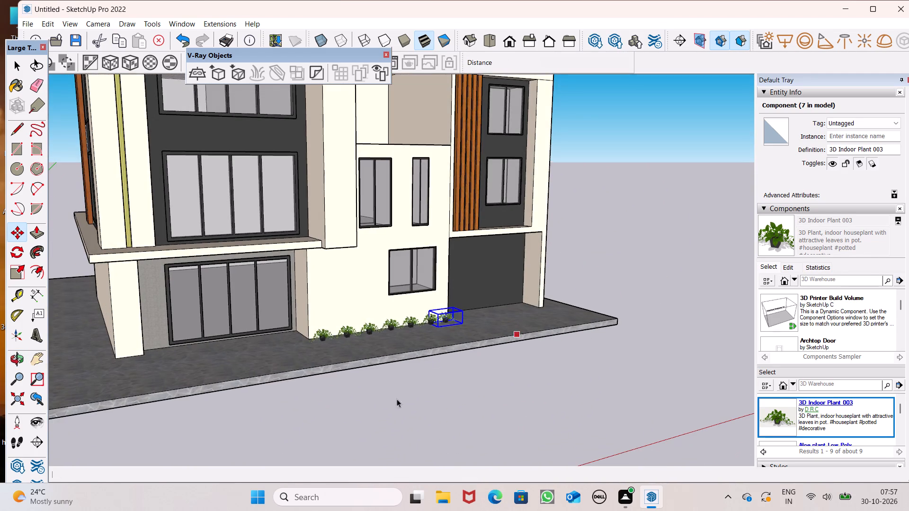
pyautogui.moveTo(419, 412); pyautogui.dragTo(414, 411)
# Examine the complete front facade of the house with the finished row of potted plants.
pyautogui.scroll(-6, 347, 340)
pyautogui.moveTo(409, 371); pyautogui.dragTo(322, 326, button='middle')
pyautogui.scroll(5, 325, 330)
pyautogui.scroll(-6, 310, 326)
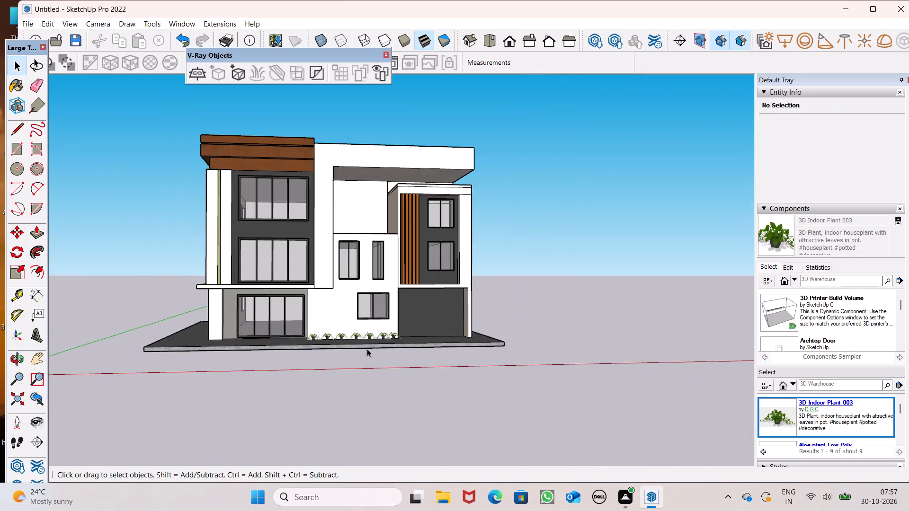
pyautogui.moveTo(358, 357); pyautogui.dragTo(322, 382, button='middle')
pyautogui.scroll(4, 211, 167)
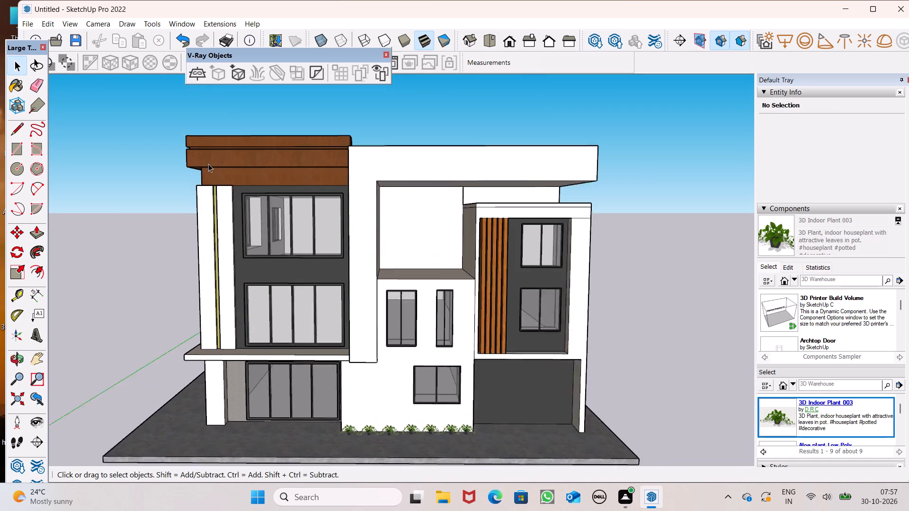
pyautogui.scroll(1, 208, 164)
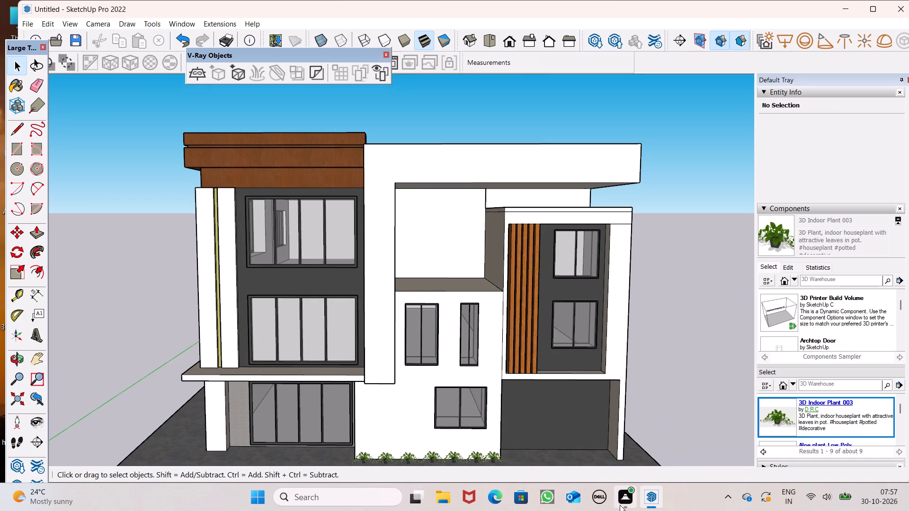
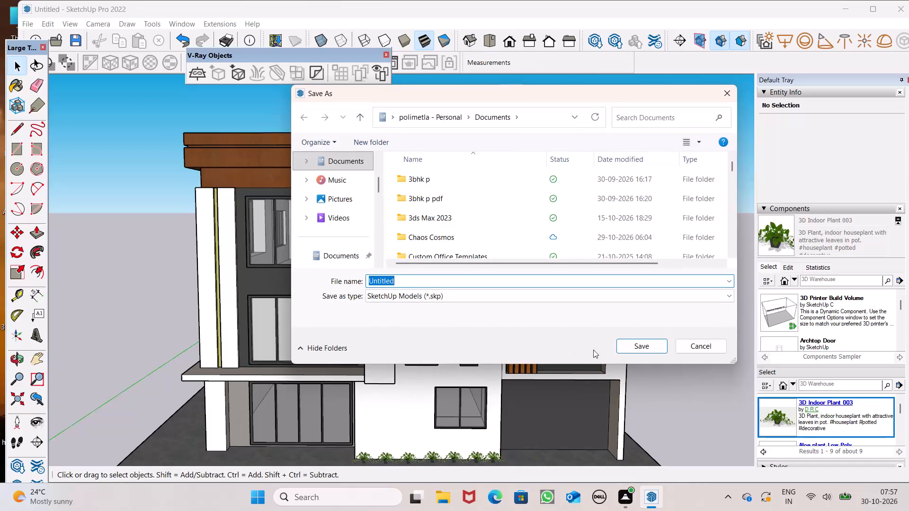
# Save the model in the Documents folder under the file name LUXURY PASTEL HOME.
pyautogui.press('BackSpace')
pyautogui.write('LU')
pyautogui.write('XURY PASTEL HOME')
pyautogui.press('Return')
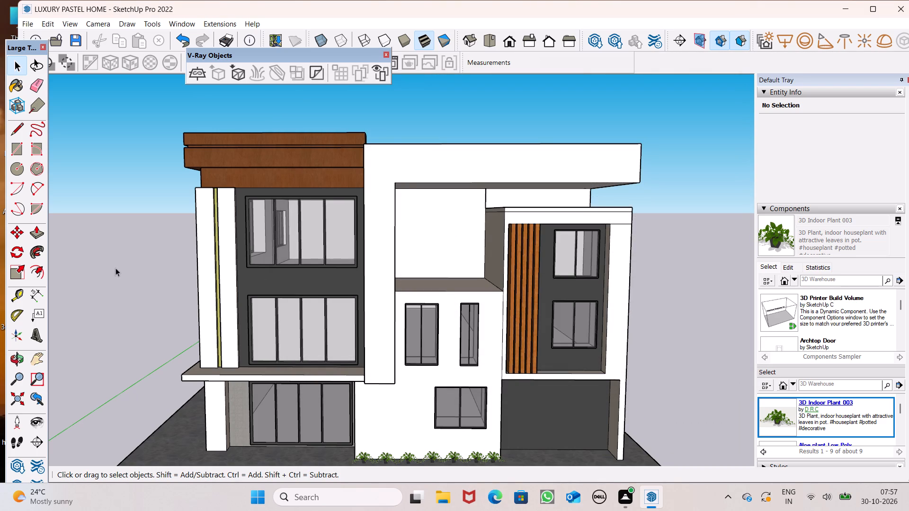
# Export the full front view of the house as a 2D JPEG image named LUXURY PASTEL HOME in the Documents folder.
pyautogui.scroll(-2, 322, 245)
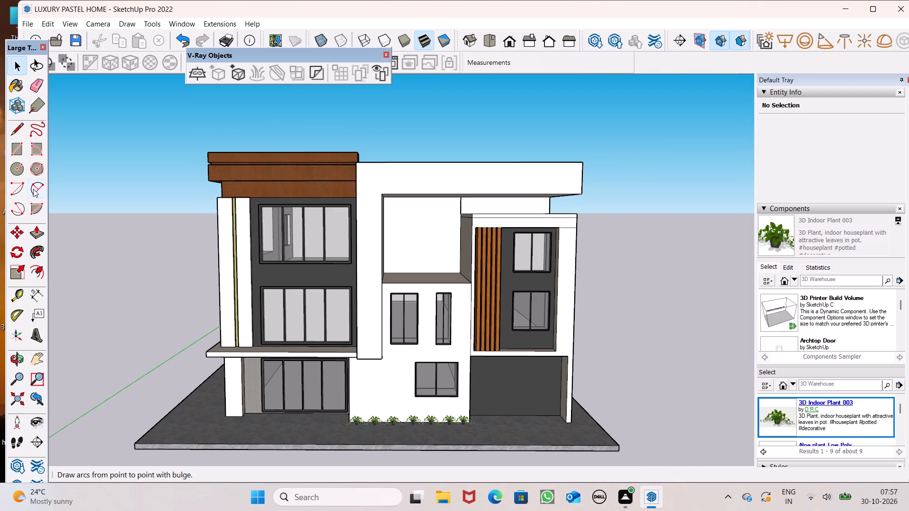
pyautogui.click(30, 24)
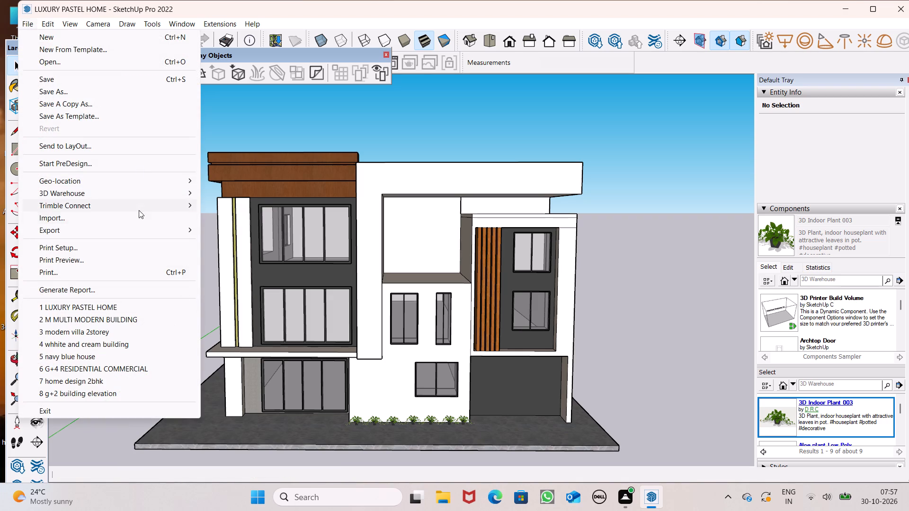
pyautogui.click(130, 237)
pyautogui.click(129, 237)
pyautogui.click(166, 235)
pyautogui.click(228, 240)
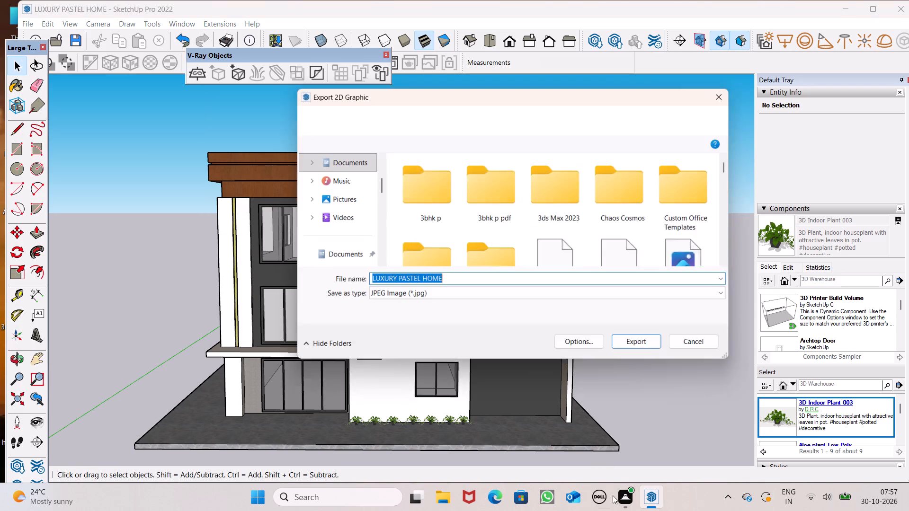
pyautogui.click(628, 347)
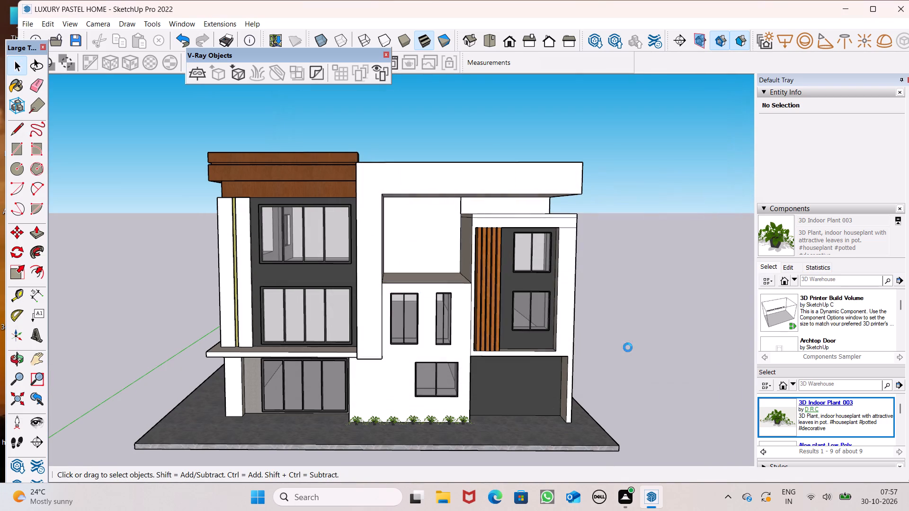